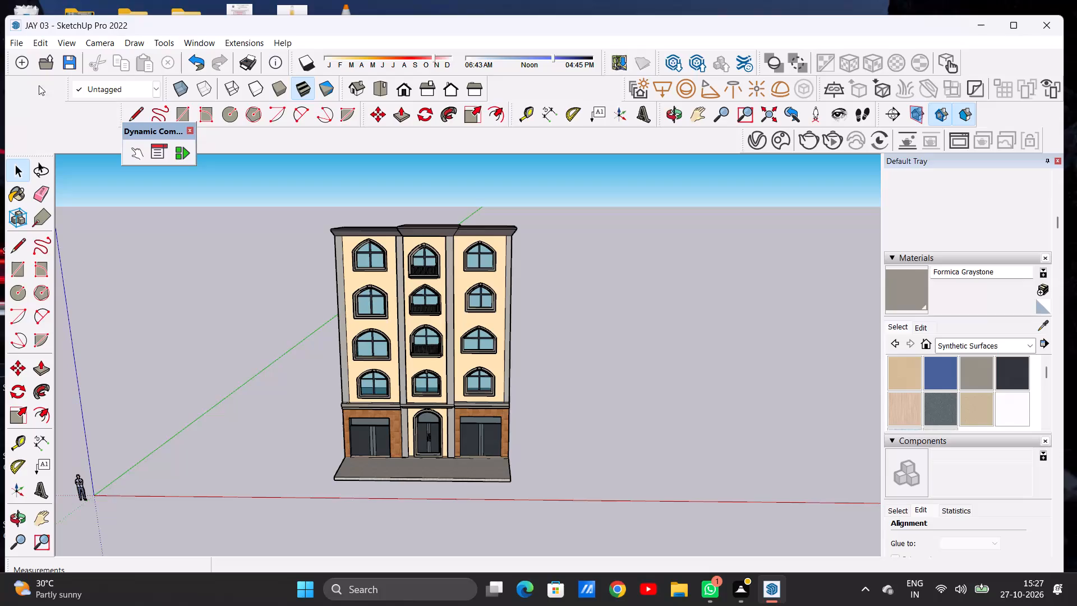
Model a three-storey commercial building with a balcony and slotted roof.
Create a new blank model and set it to the top view.
left_click(19, 45)
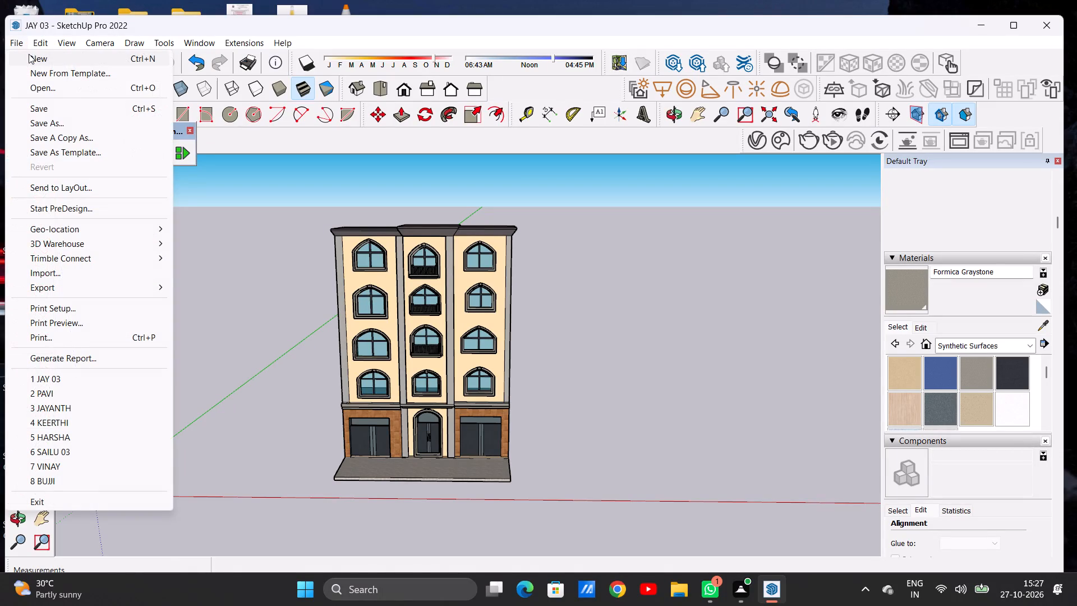
left_click(29, 57)
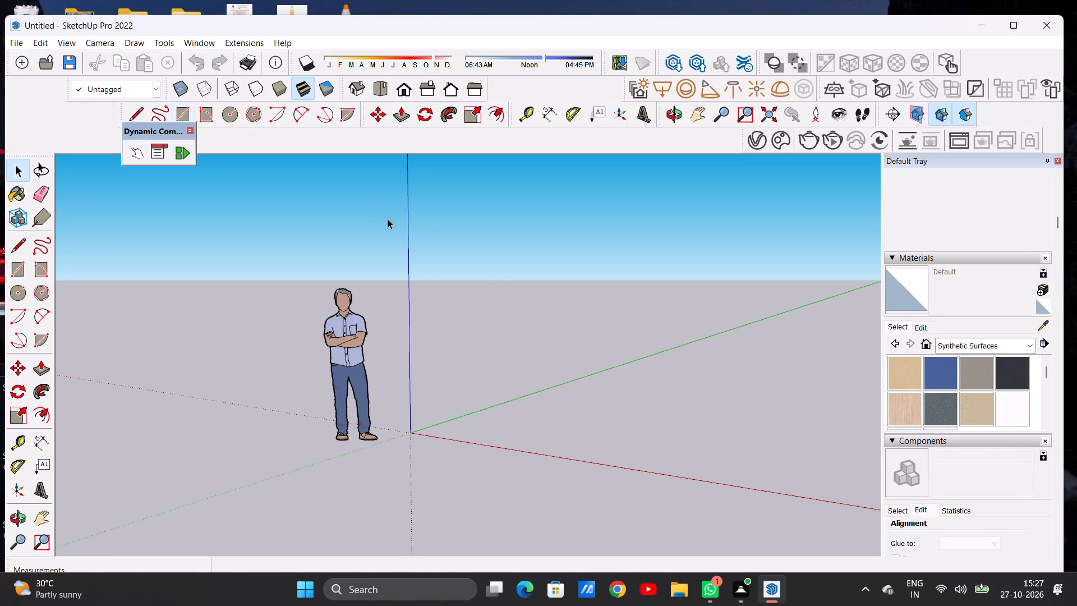
left_click(377, 85)
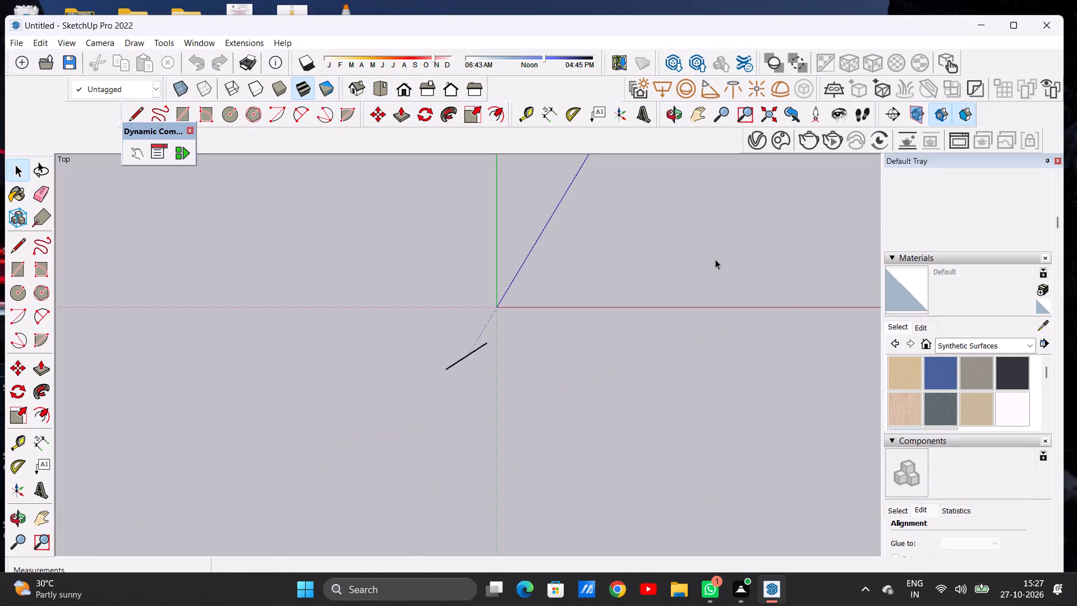
Draw a horizontal rectangle about 13' 7" wide on the ground plane between the positive red and green axes.
scroll(775, 247, "up", 15)
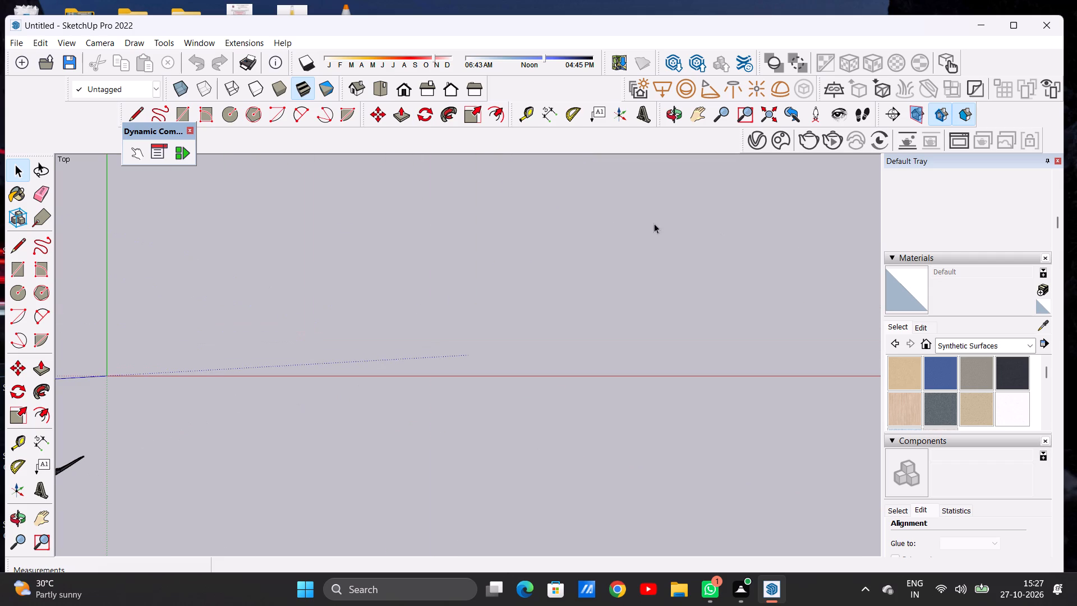
left_click(702, 114)
left_click_drag(491, 313, 482, 374)
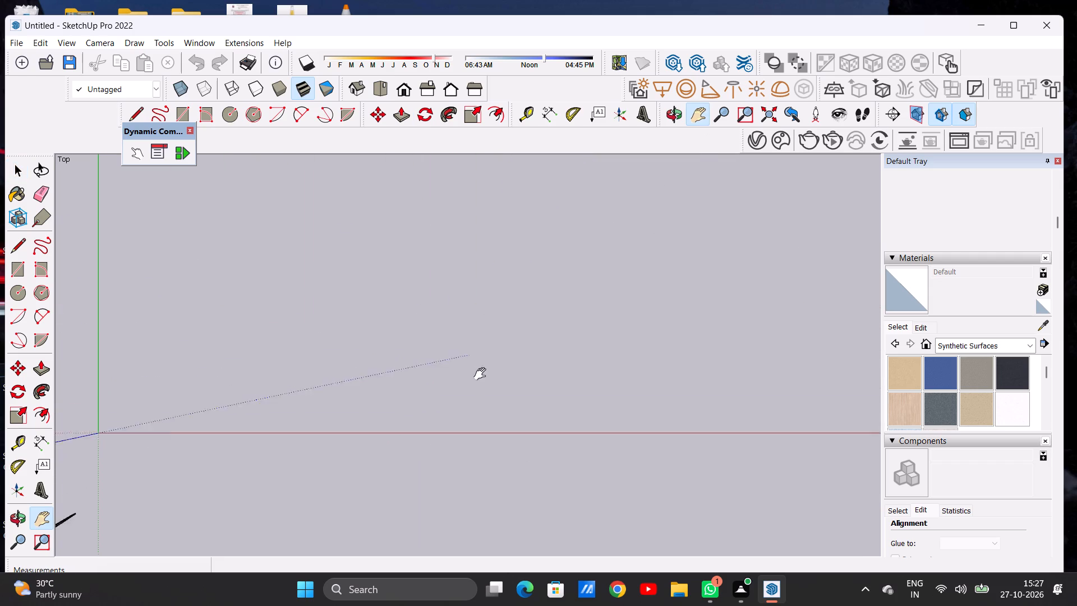
left_click_drag(482, 374, 480, 408)
left_click_drag(553, 337, 517, 437)
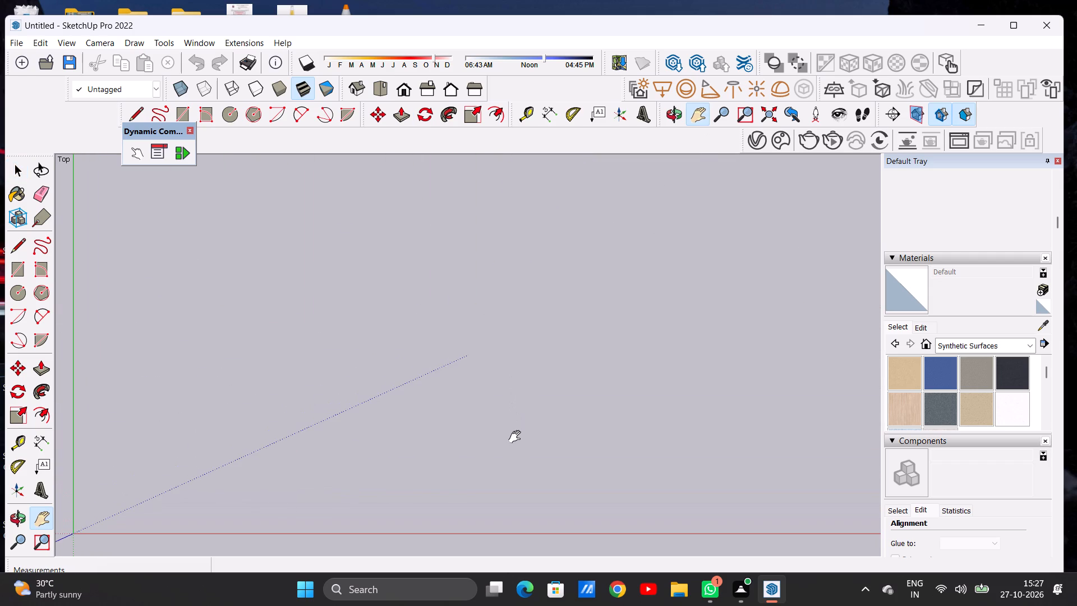
key("space")
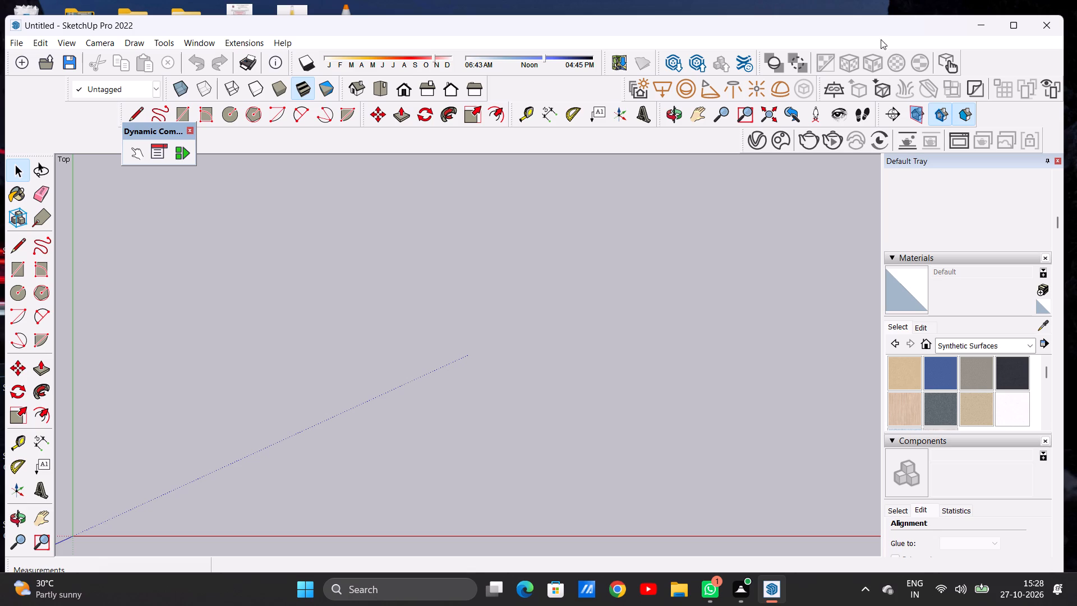
scroll(692, 305, "down", 9)
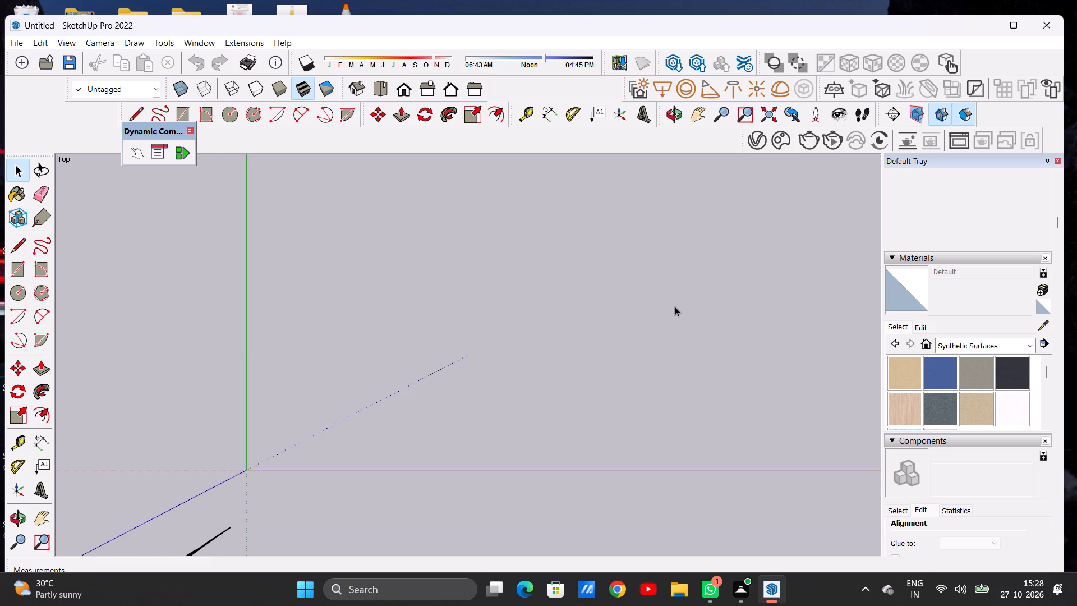
scroll(735, 311, "up", 9)
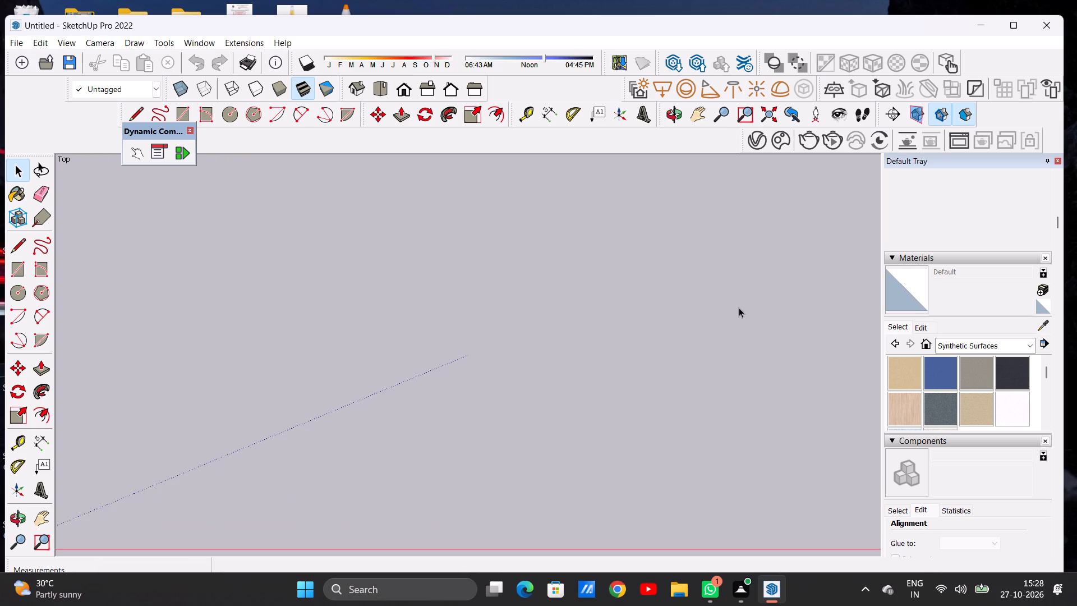
scroll(739, 307, "down", 4)
scroll(714, 256, "up", 3)
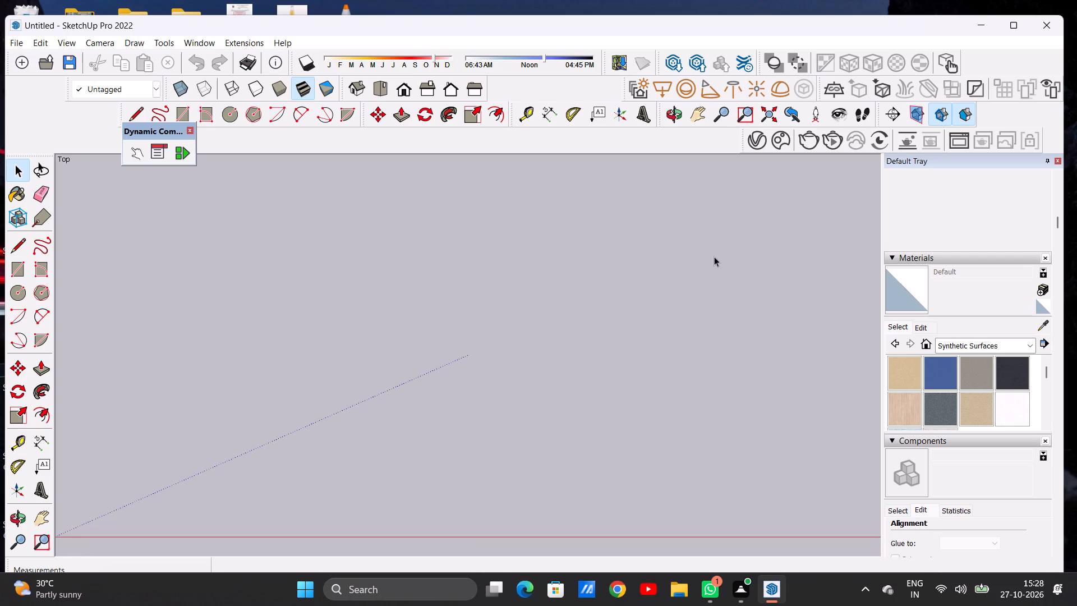
scroll(714, 258, "down", 2)
key("r")
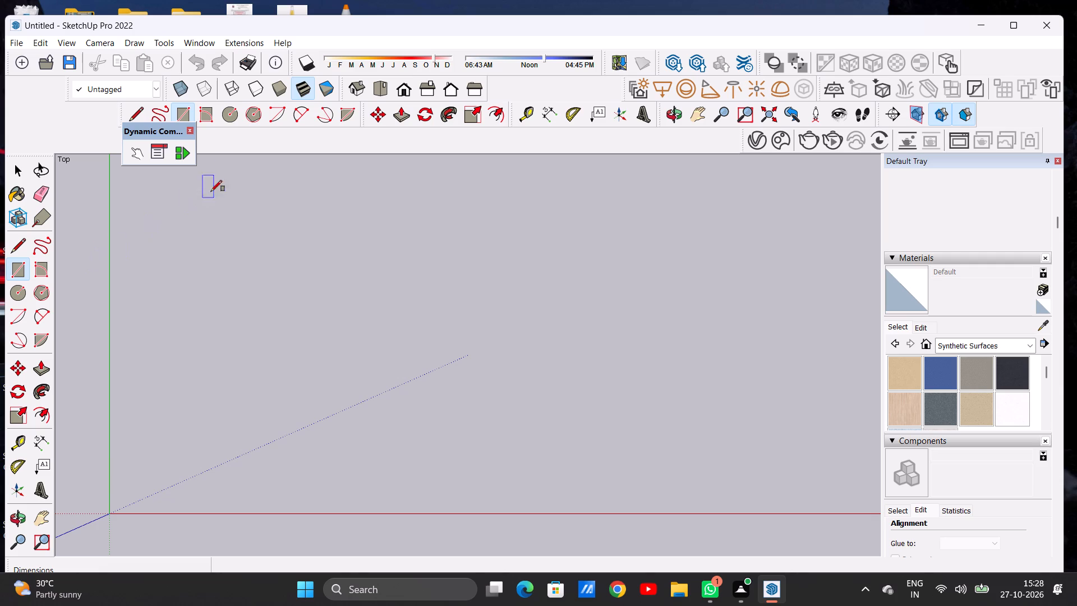
left_click(208, 169)
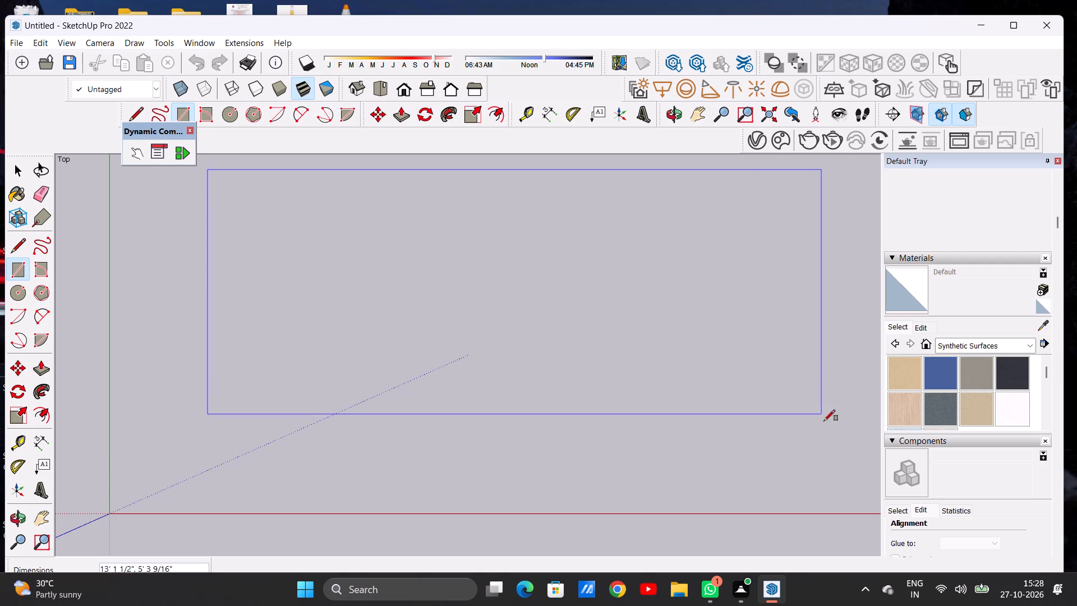
left_click(843, 501)
key("space")
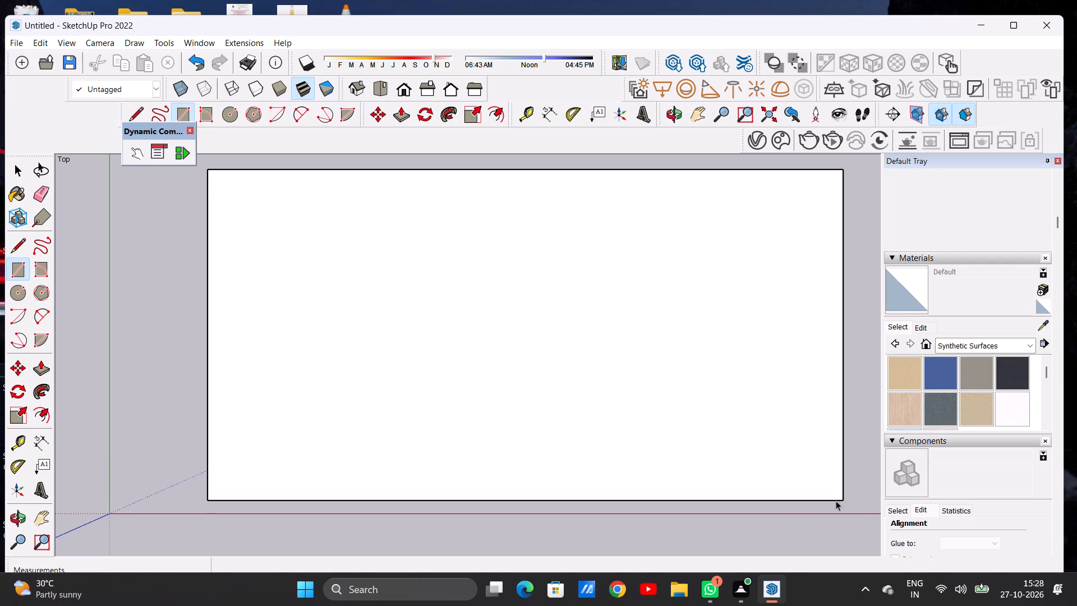
Move the whole rectangle about 8' 1" diagonally away from the origin, taking its upper right corner as base point.
scroll(239, 415, "down", 7)
scroll(235, 415, "up", 1)
scroll(218, 407, "down", 8)
scroll(325, 320, "up", 7)
scroll(325, 319, "down", 5)
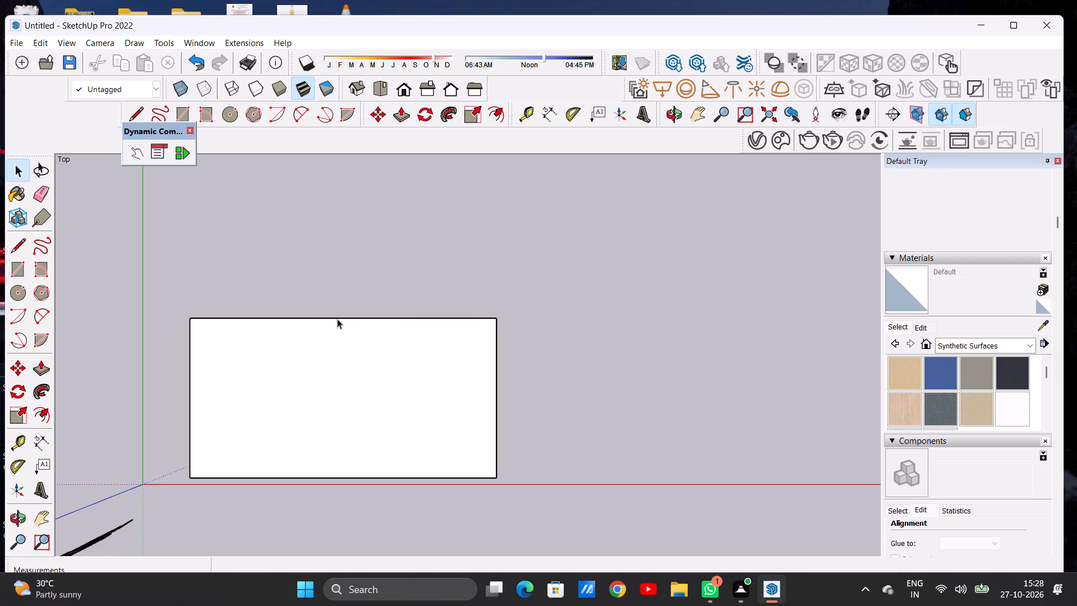
scroll(500, 313, "up", 4)
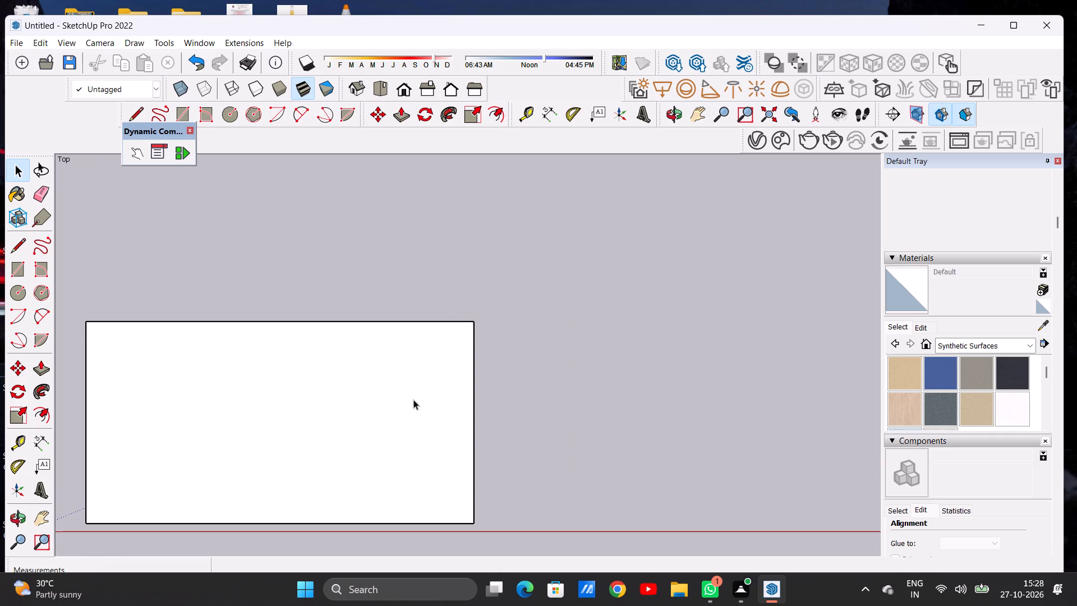
double_click(420, 395)
key("m")
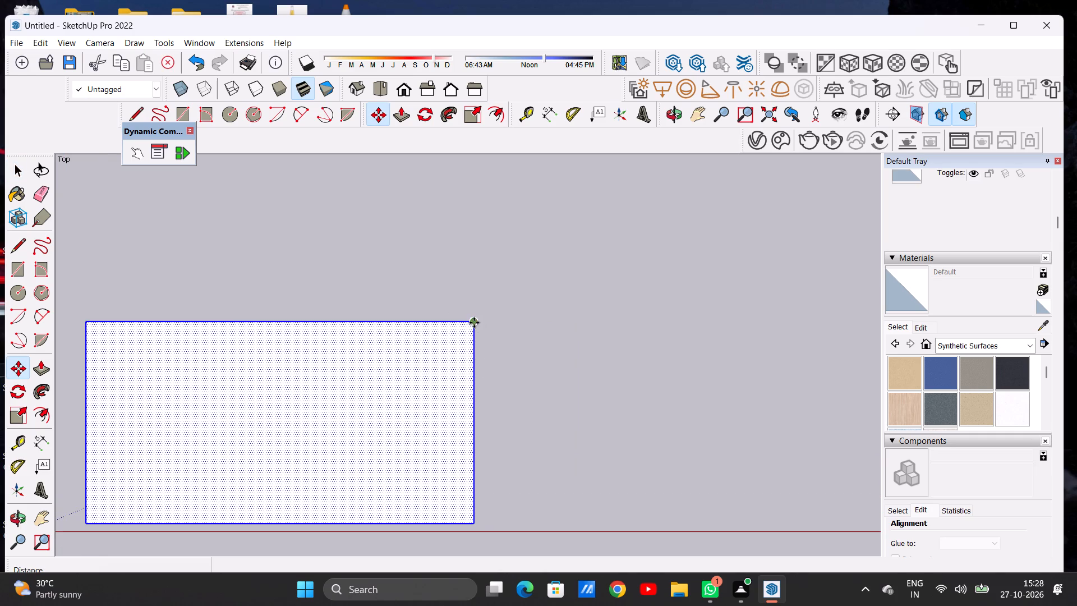
left_click(474, 323)
left_click(675, 208)
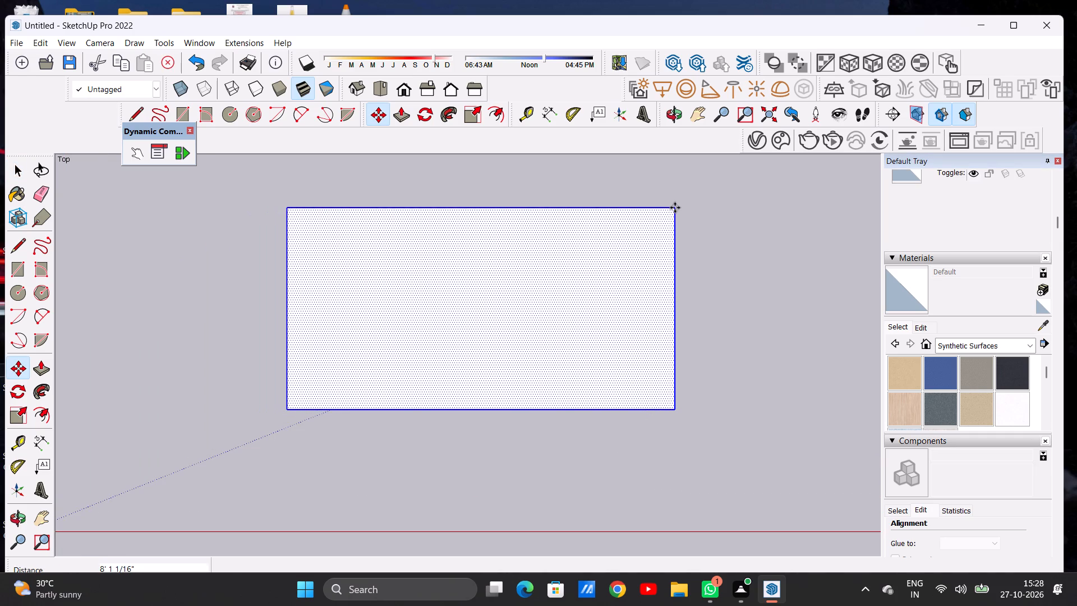
key("space")
left_click(804, 288)
Move the whole rectangle diagonally farther from the origin, again using its upper right corner as base point.
scroll(493, 355, "down", 3)
scroll(453, 360, "up", 1)
scroll(449, 360, "down", 9)
scroll(332, 333, "down", 2)
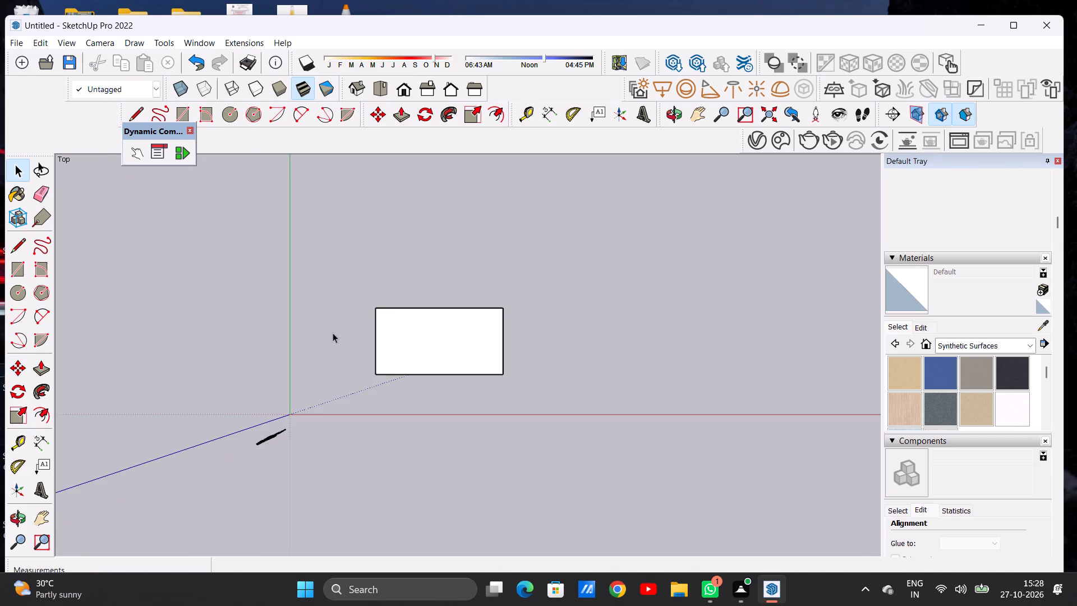
scroll(559, 294, "up", 4)
left_click(697, 110)
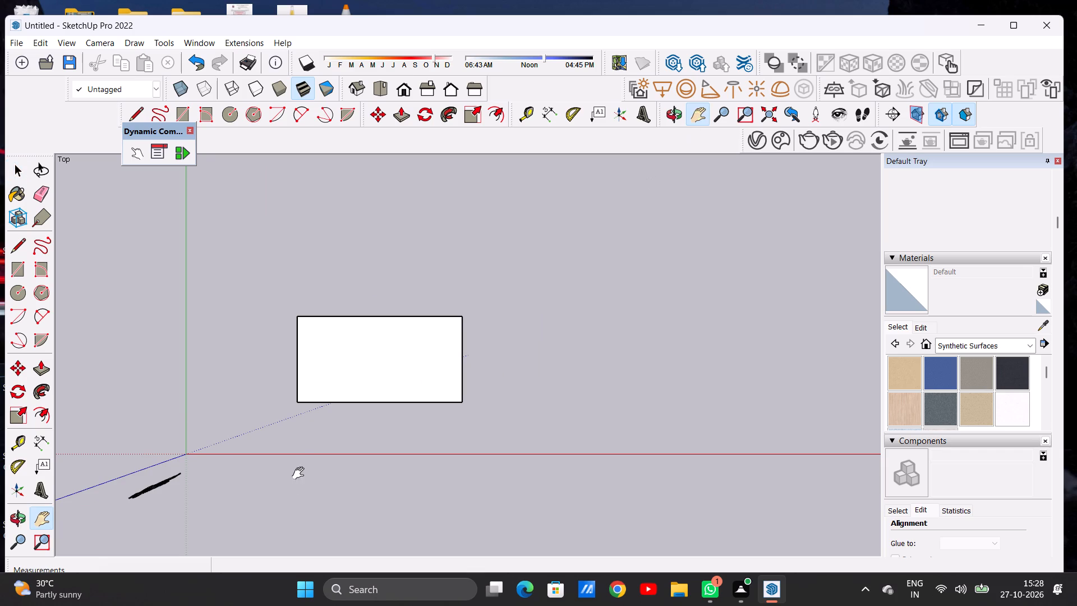
left_click_drag(301, 462, 181, 540)
key("space")
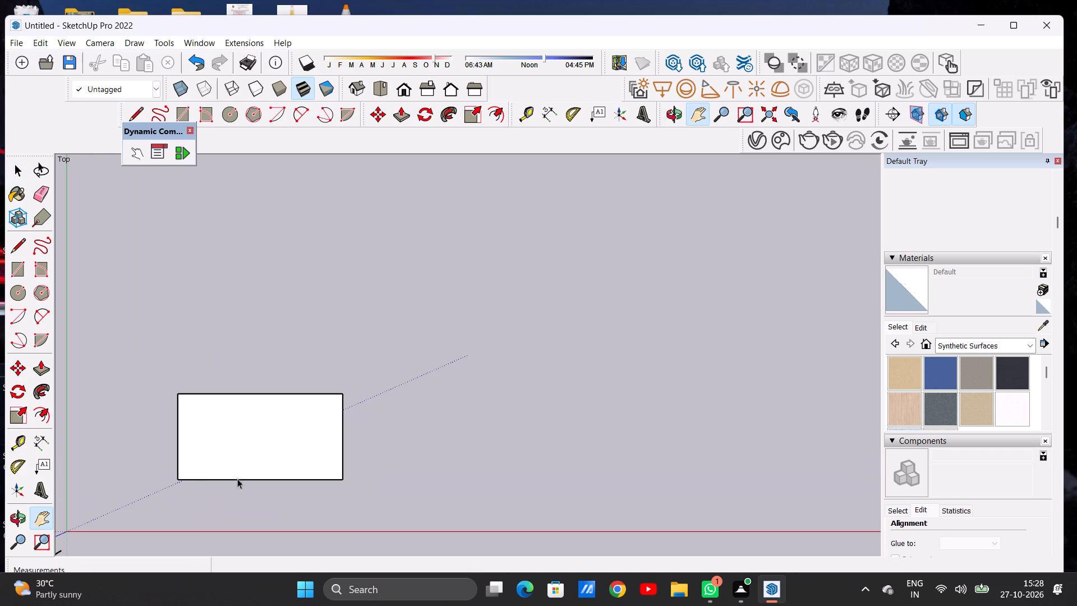
triple_click(249, 438)
key("m")
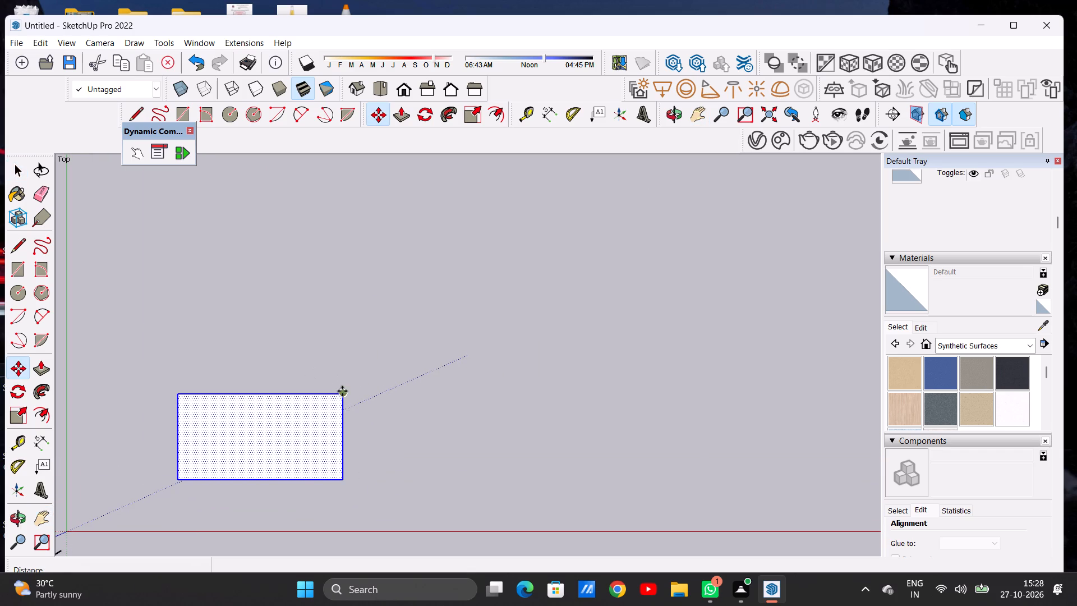
left_click(342, 394)
left_click(568, 285)
key("space")
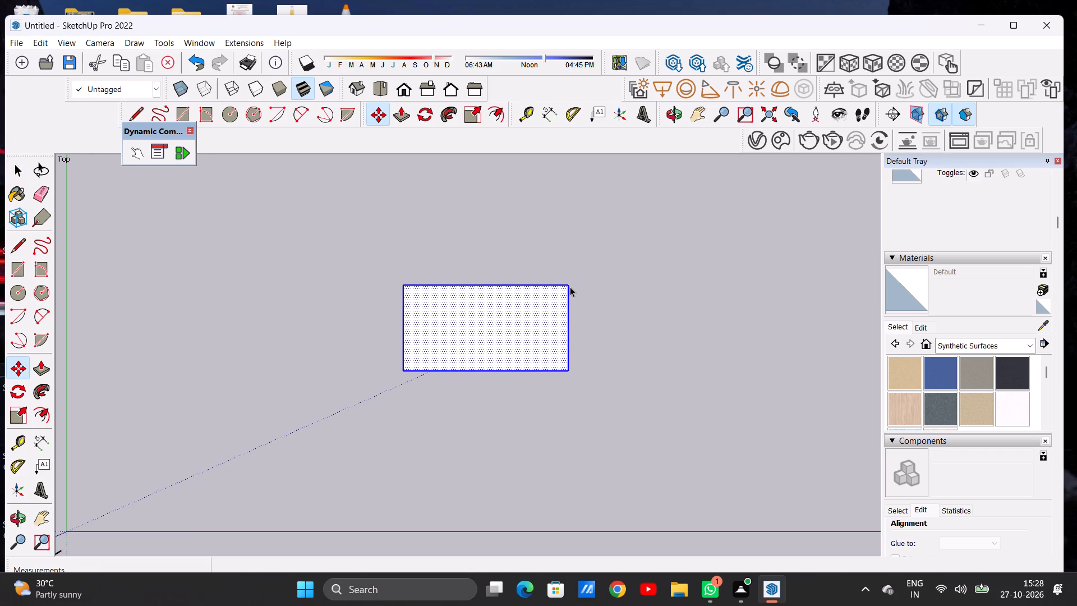
left_click(703, 305)
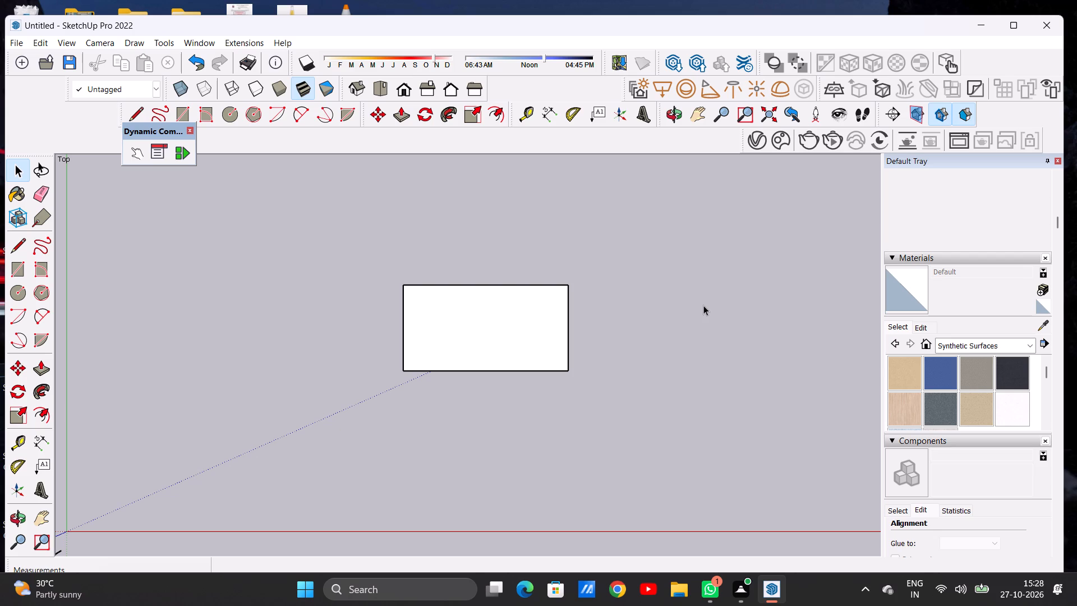
Draw a rectangle about 13' 7" by 1' 8" along the upper edge of the existing rectangle to extend it.
scroll(545, 333, "down", 1)
scroll(544, 329, "up", 6)
scroll(537, 331, "down", 3)
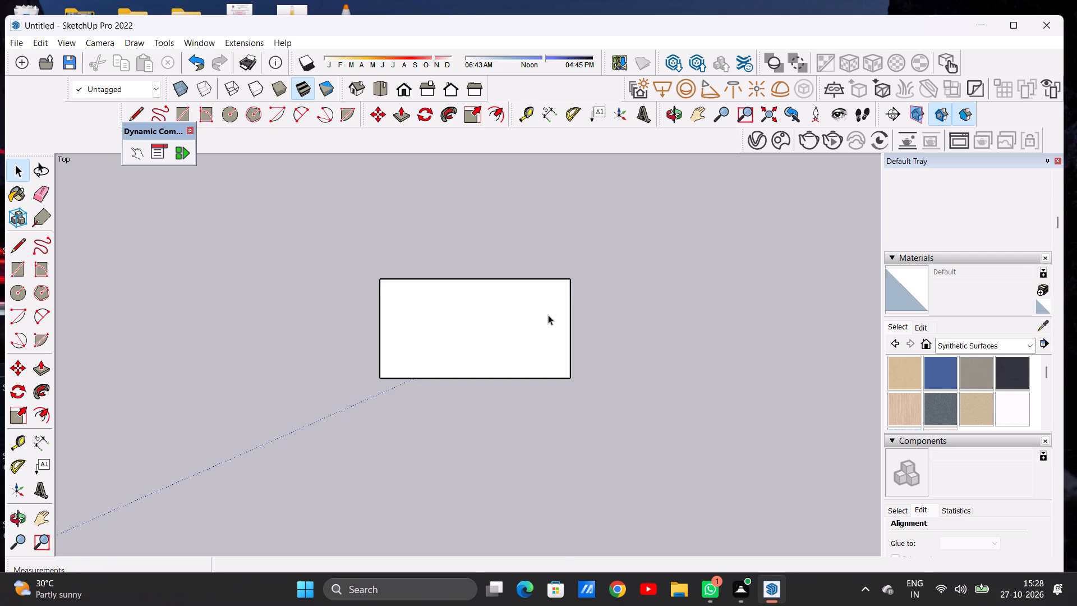
scroll(562, 299, "up", 4)
key("r")
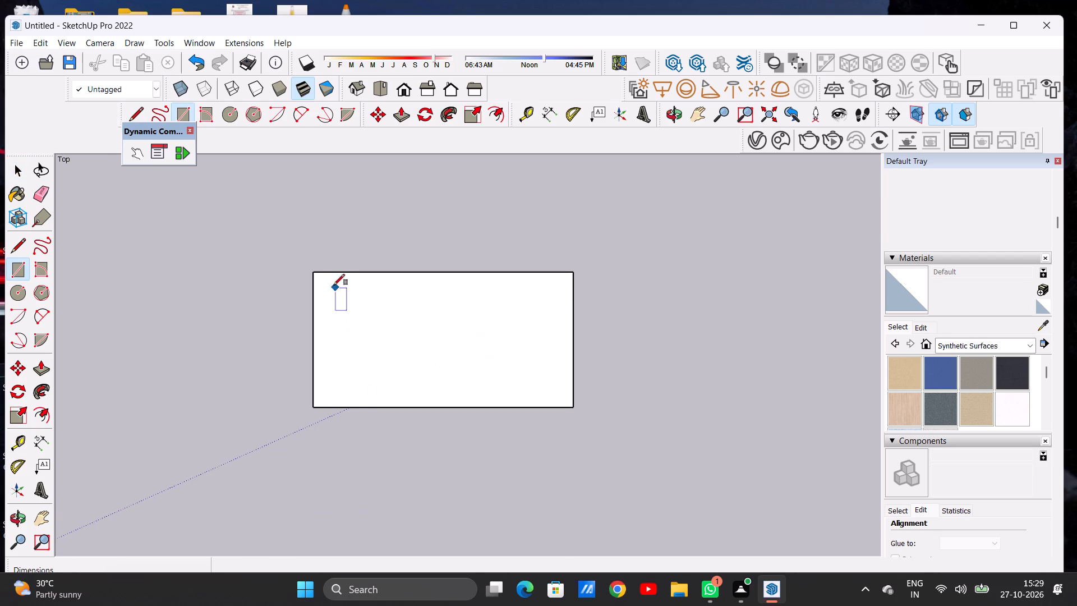
left_click(316, 276)
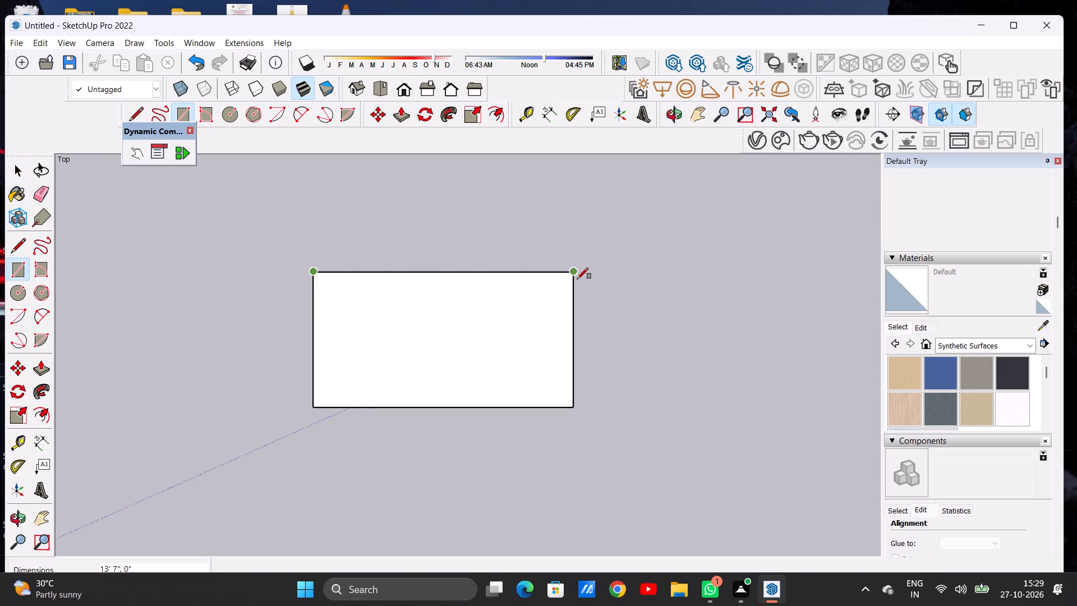
left_click(577, 274)
left_click(575, 240)
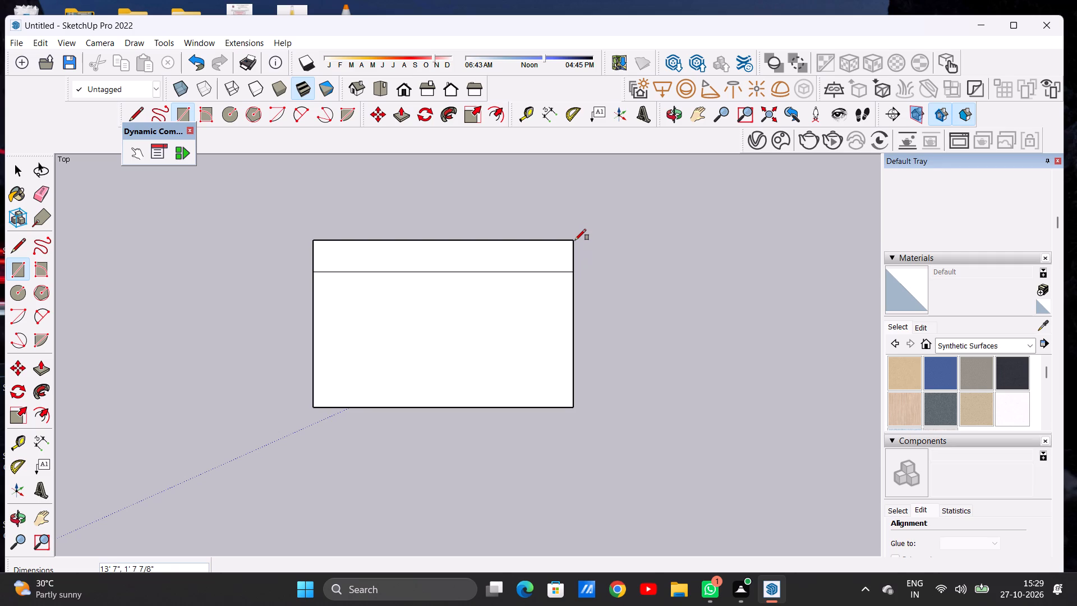
Draw an adjoining rectangle about 8' 9" tall along the full right side of the shape to widen it.
left_click(573, 241)
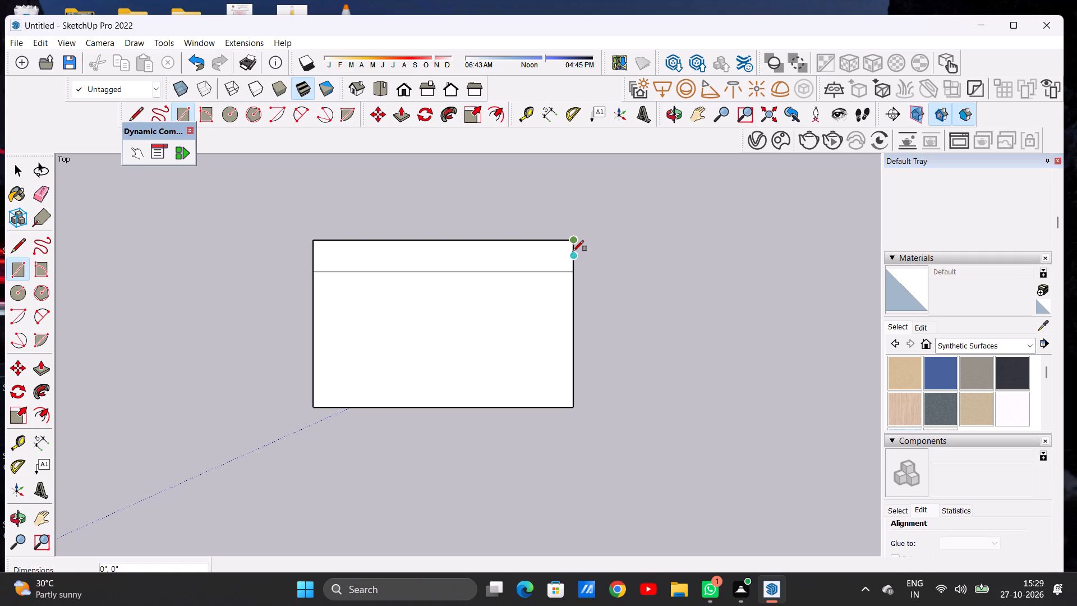
left_click(574, 404)
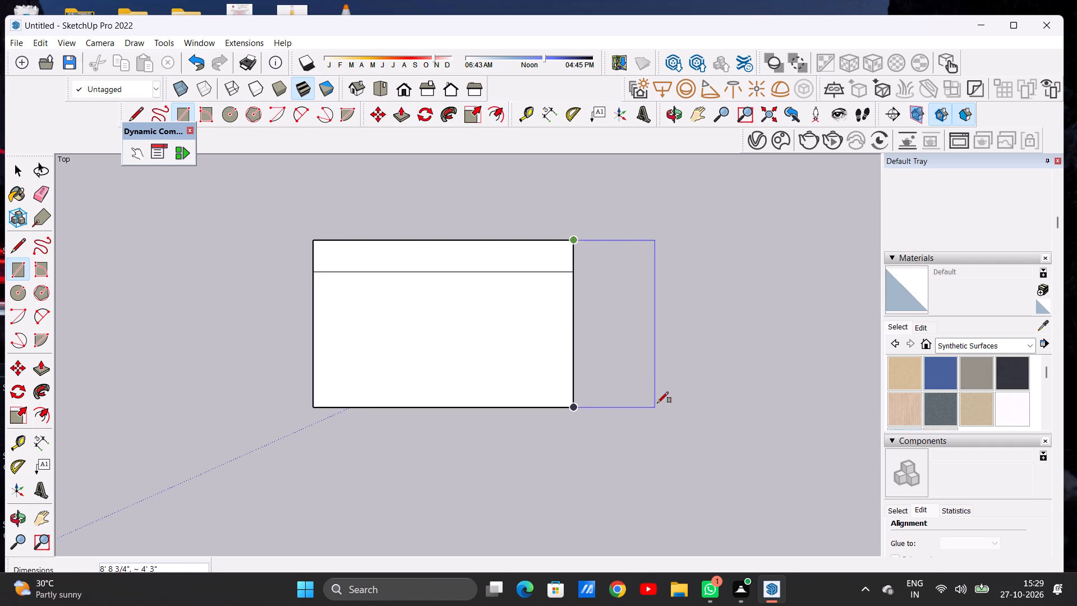
left_click(669, 401)
key("space")
Erase the interior dividing lines so the three joined rectangles form a single face.
key("e")
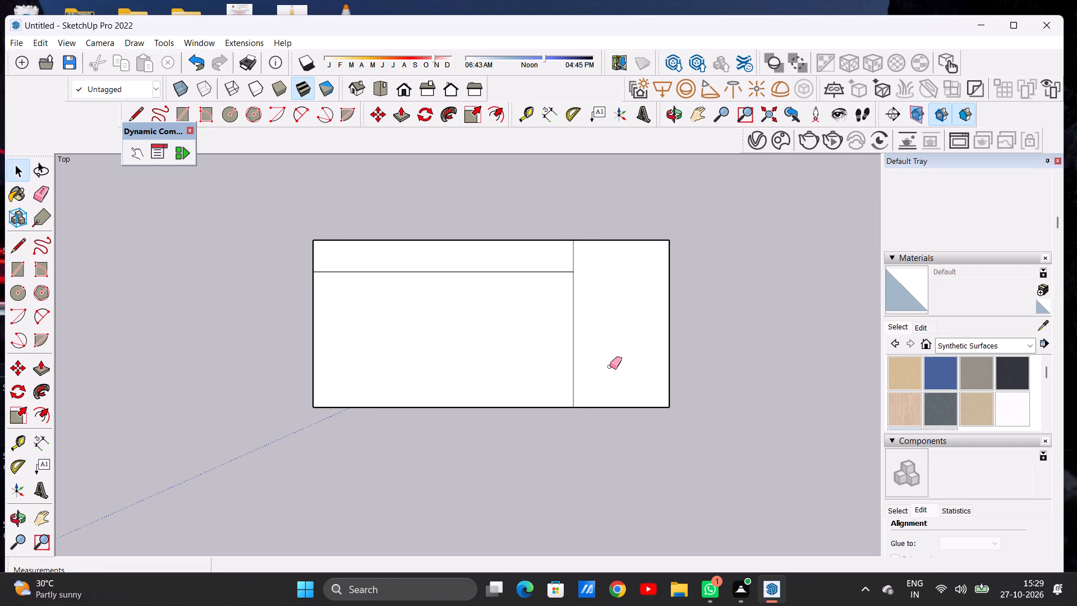
left_click_drag(572, 364, 552, 374)
left_click_drag(564, 269, 569, 279)
left_click_drag(575, 279, 568, 293)
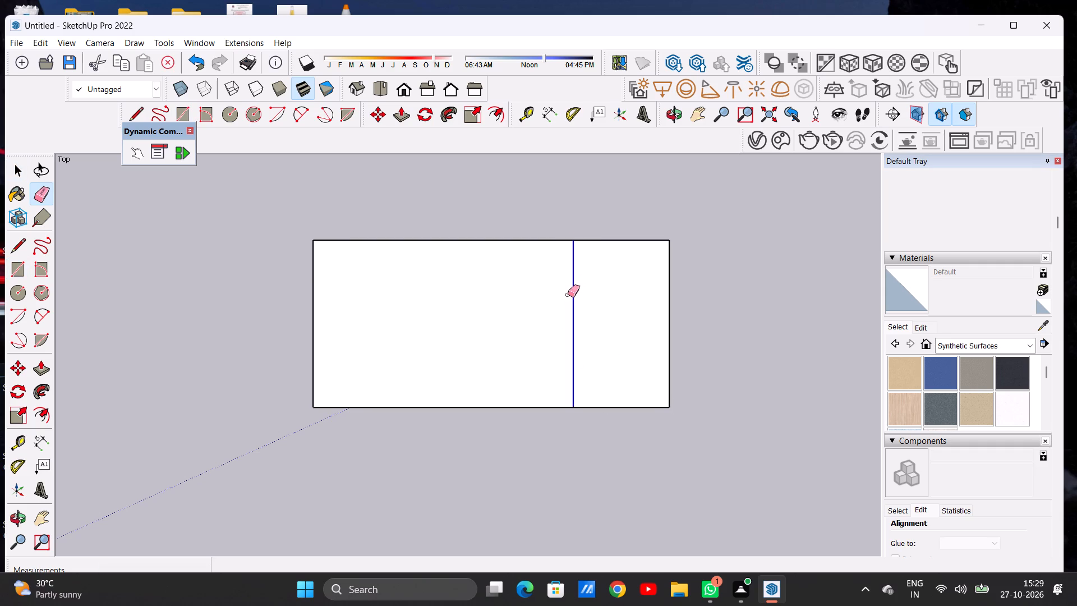
key("space")
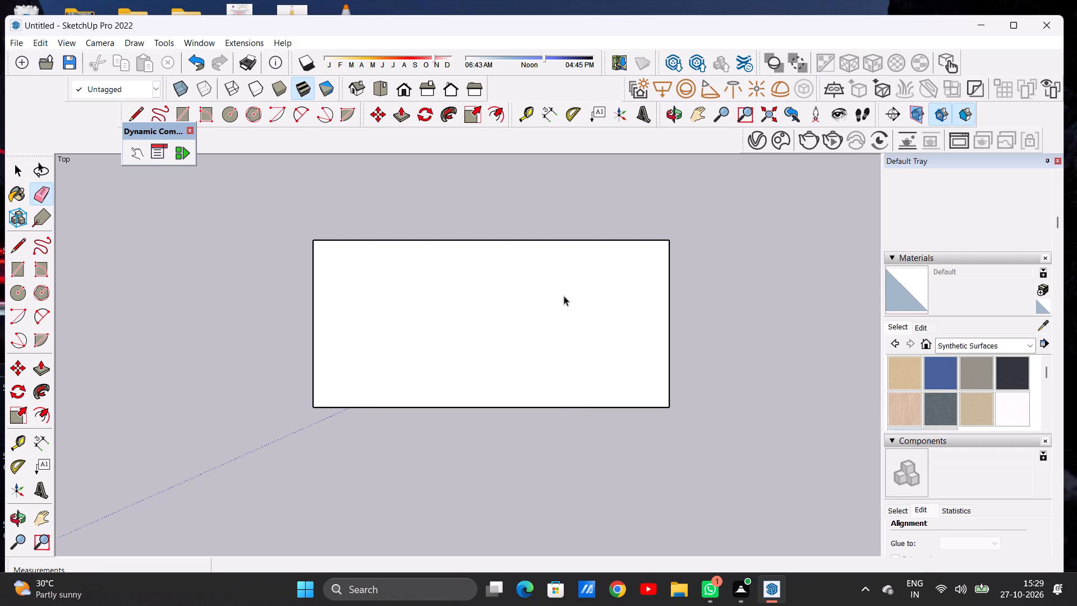
Draw a rectangle about 18' 7" wide along the full upper edge of the merged face to extend it.
key("r")
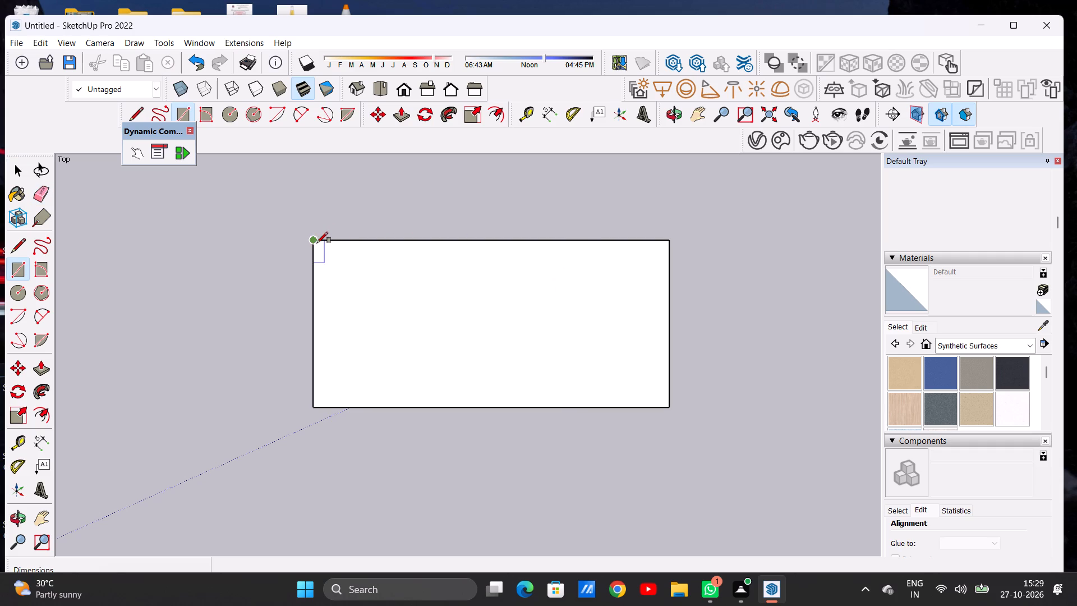
left_click(317, 243)
left_click(669, 241)
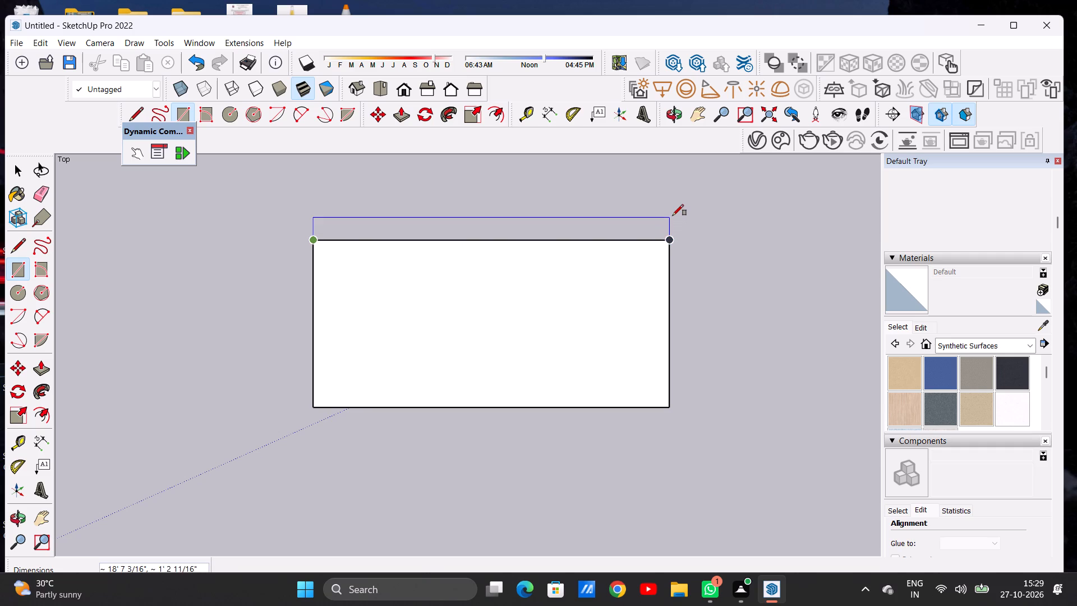
left_click(673, 206)
Draw a rectangle about 10' 6" by 4' 5" along the full right side of the shape to widen it.
left_click(669, 208)
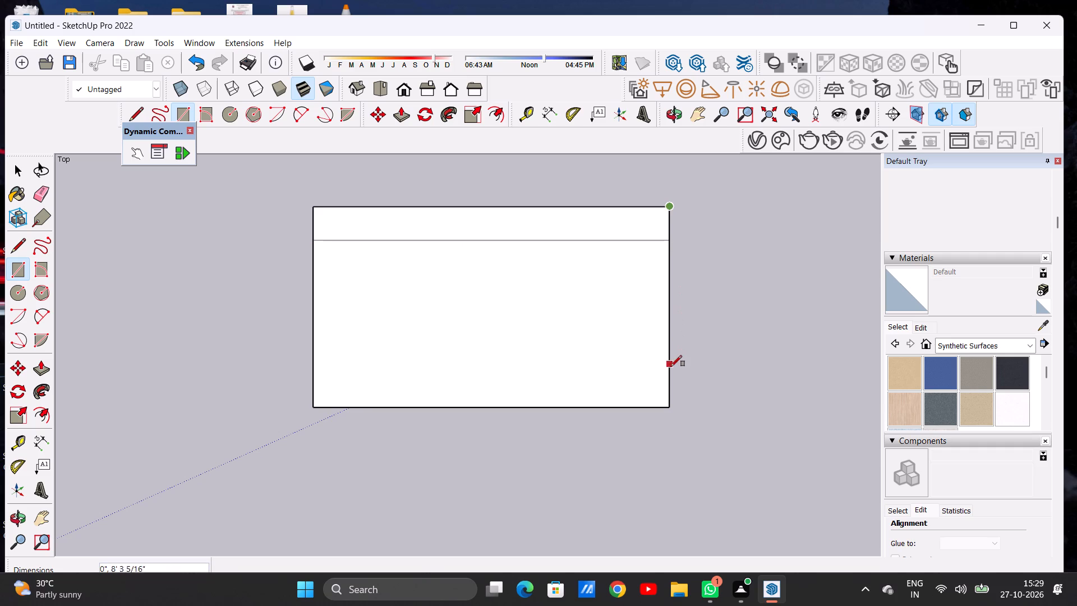
left_click(670, 403)
left_click(753, 402)
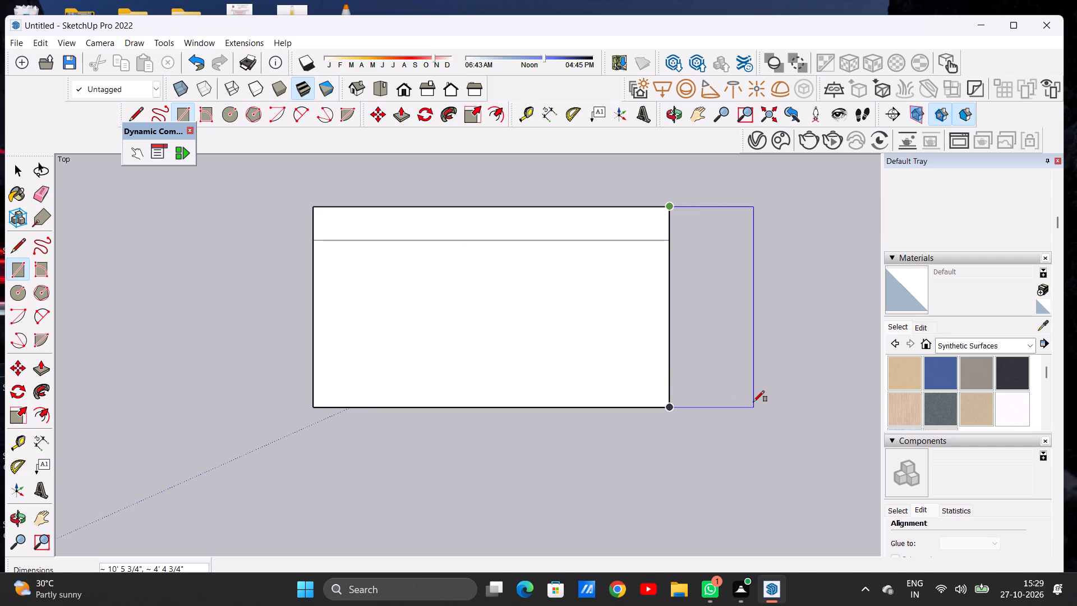
Erase the interior dividing lines so the joined rectangles form a single face.
key("space")
key("e")
left_click_drag(686, 371, 649, 374)
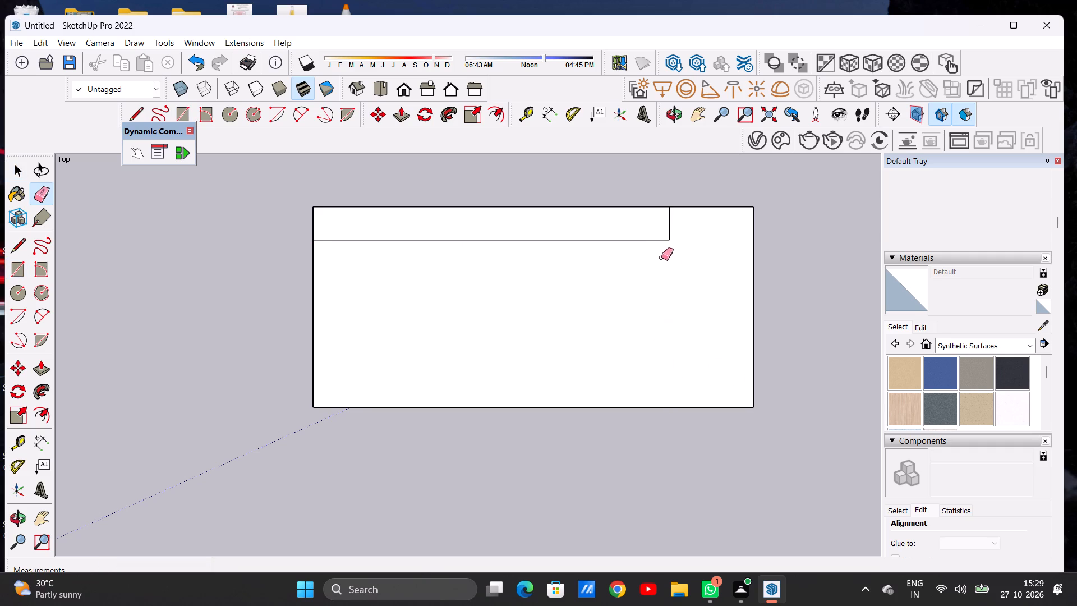
left_click_drag(654, 229, 655, 250)
left_click_drag(676, 229, 655, 233)
key("space")
Extend the face with a rectangle along its full upper edge and erase the dividing line between them.
scroll(426, 307, "down", 2)
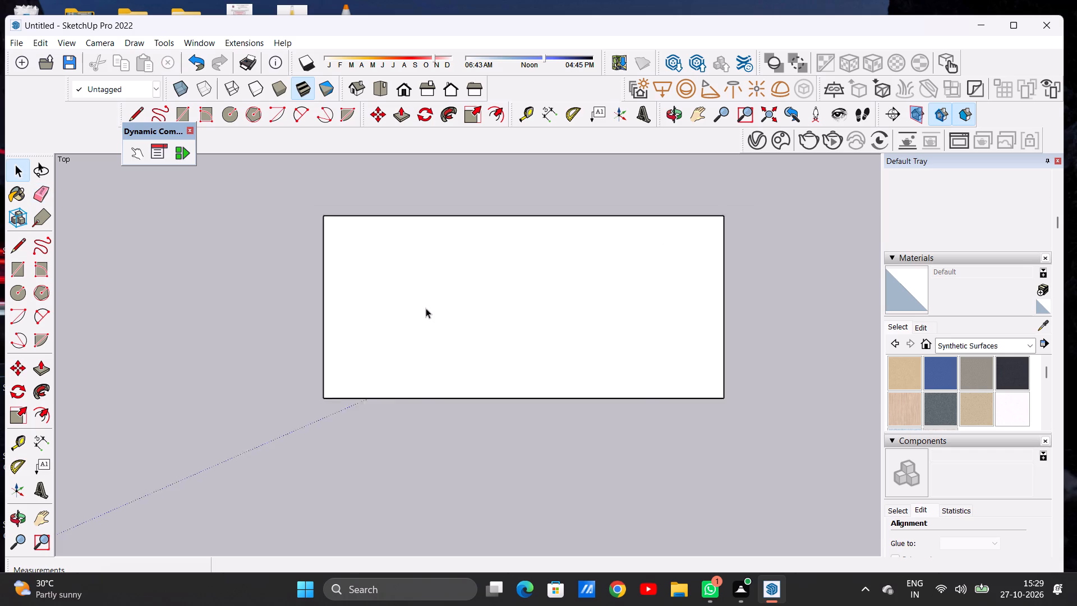
scroll(426, 308, "down", 8)
scroll(519, 274, "up", 7)
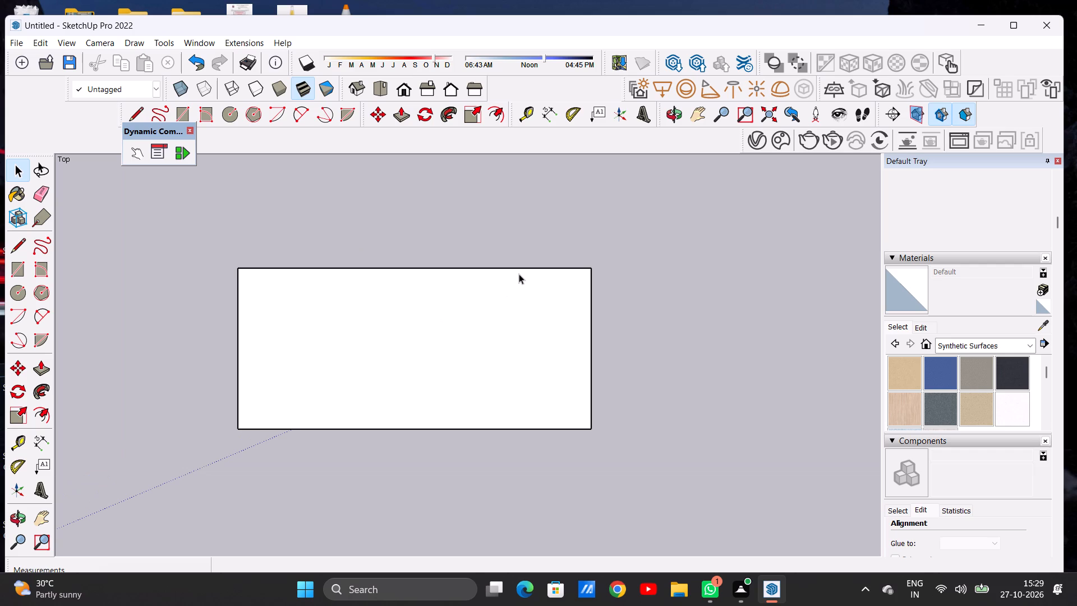
scroll(515, 278, "down", 6)
scroll(519, 295, "up", 5)
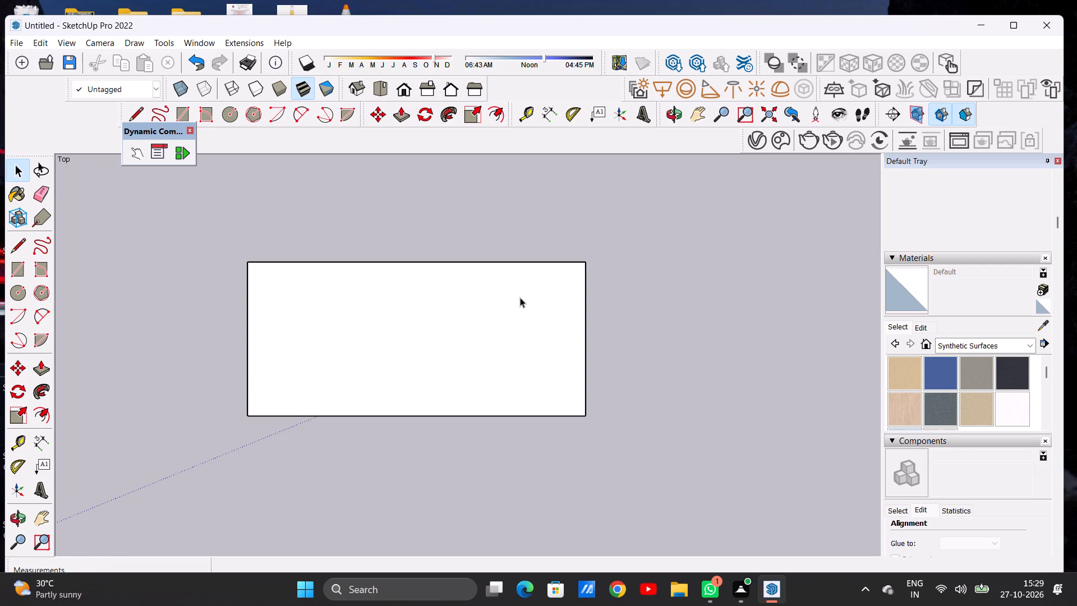
key("r")
left_click(248, 263)
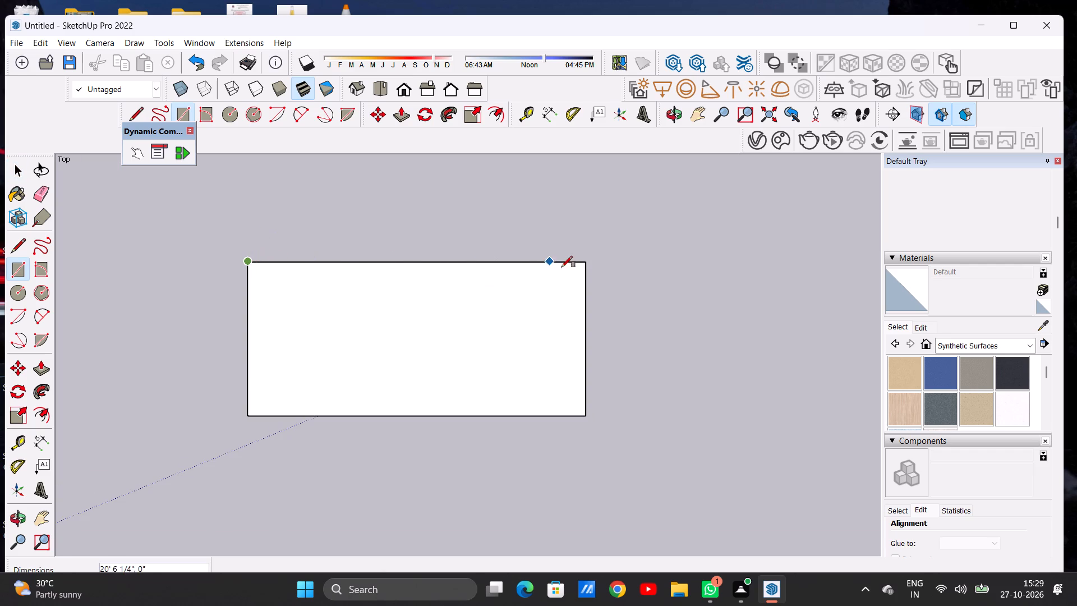
left_click(586, 267)
left_click(586, 233)
key("space")
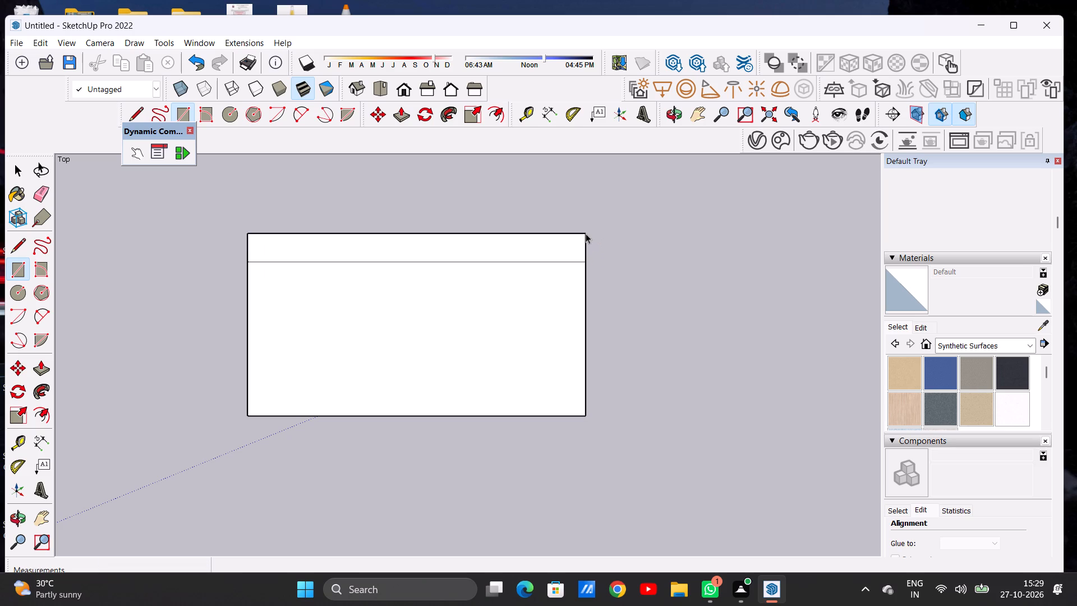
key("e")
left_click_drag(554, 257, 551, 269)
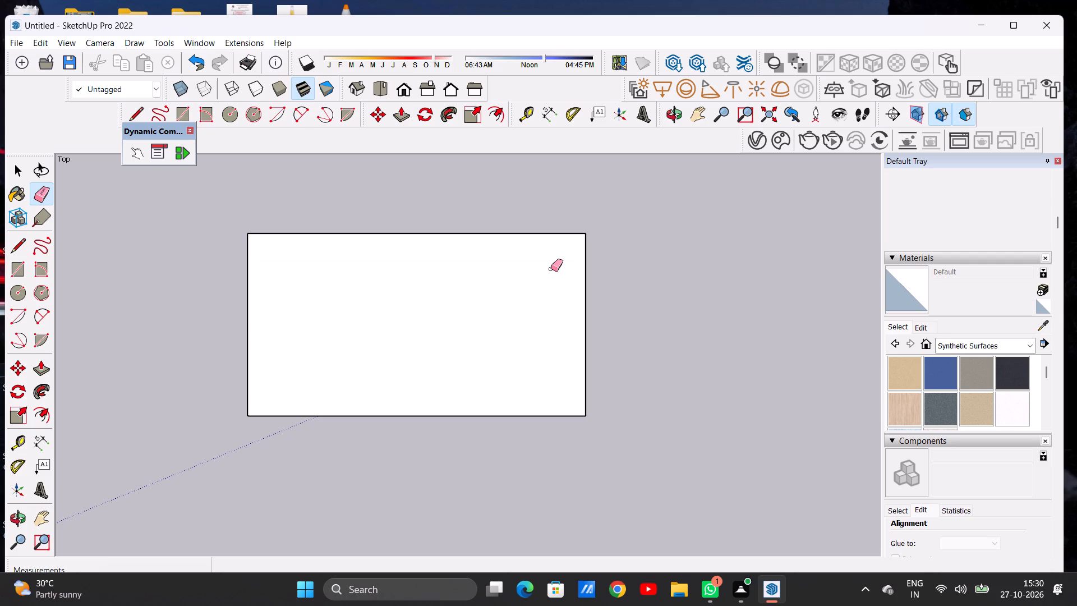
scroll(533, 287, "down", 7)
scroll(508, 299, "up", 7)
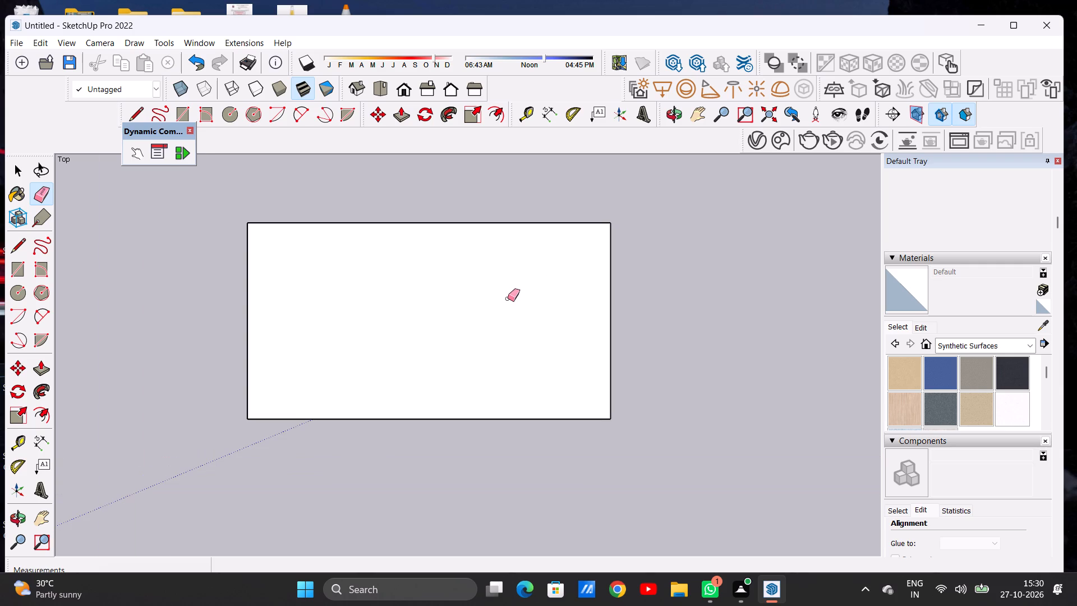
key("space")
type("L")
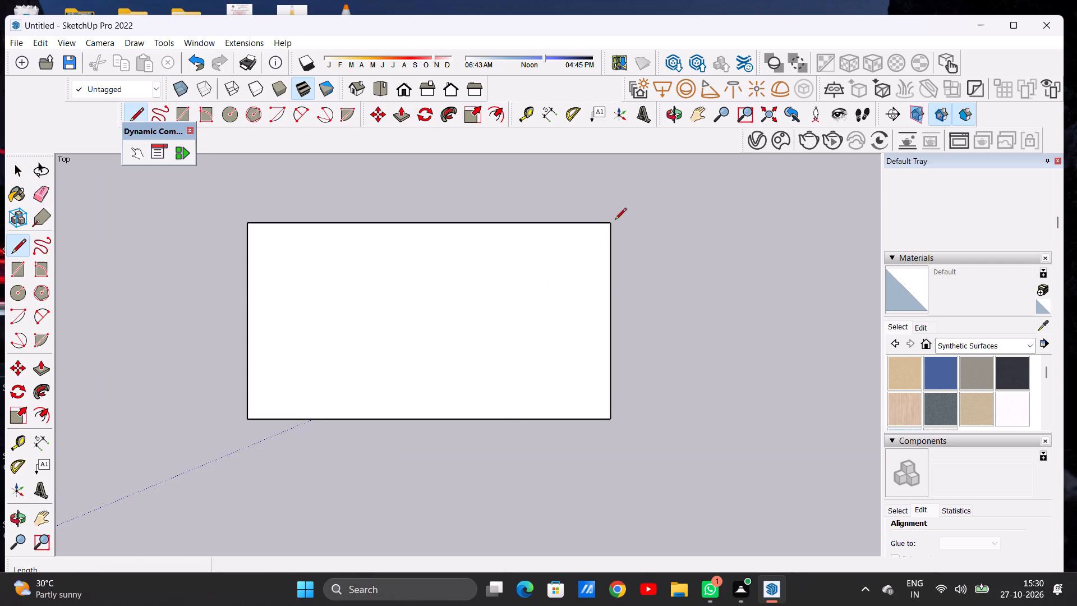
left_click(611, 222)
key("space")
Widen the face with a rectangle about 12' 5" tall along its full right side and erase the dividing line.
type("R")
left_click(613, 223)
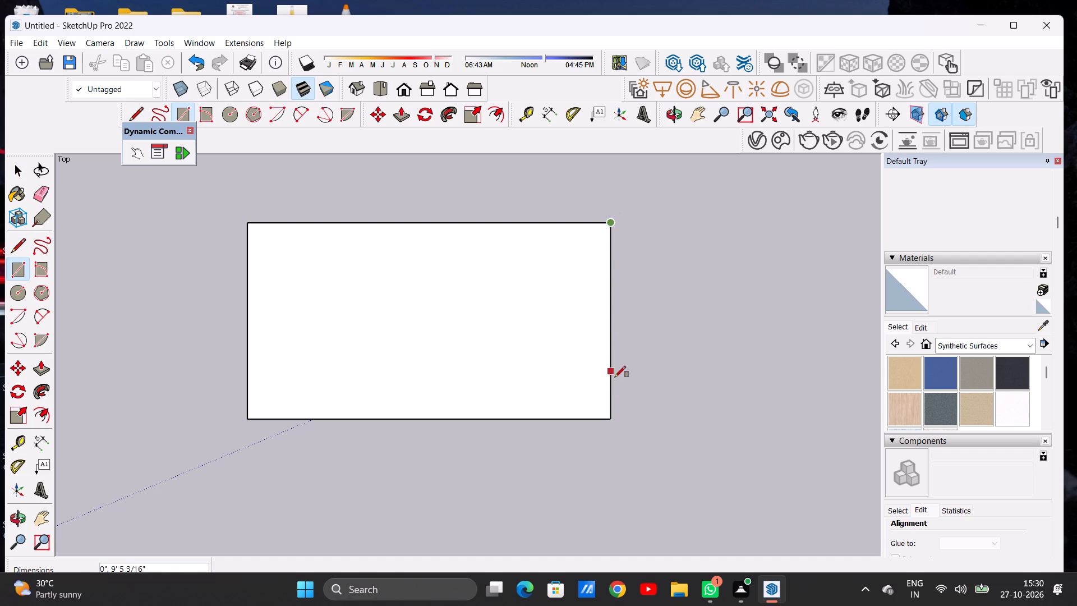
left_click(611, 419)
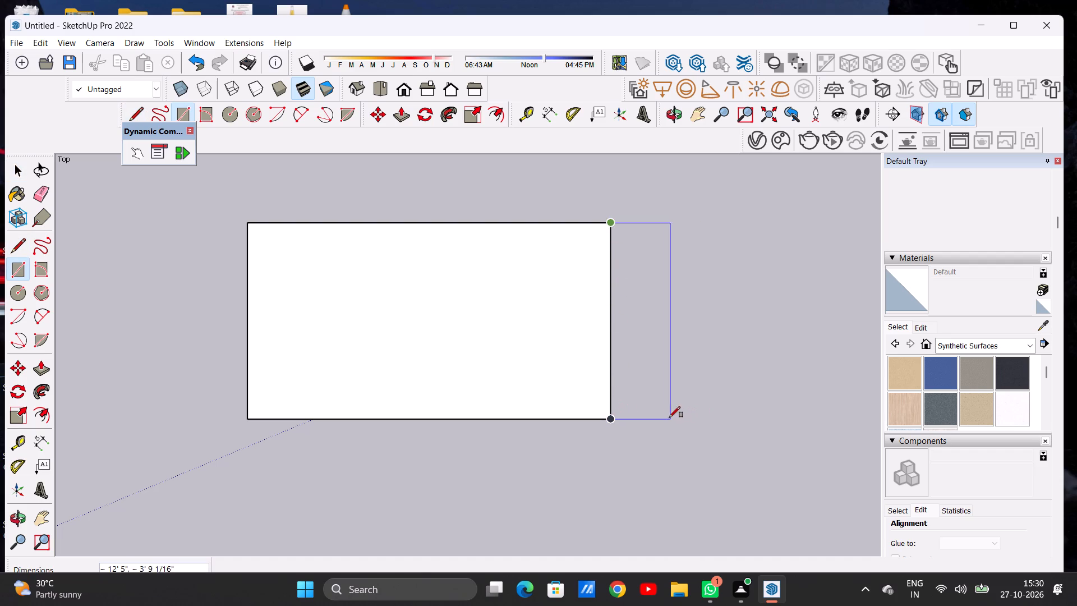
left_click(660, 416)
key("space")
type("E")
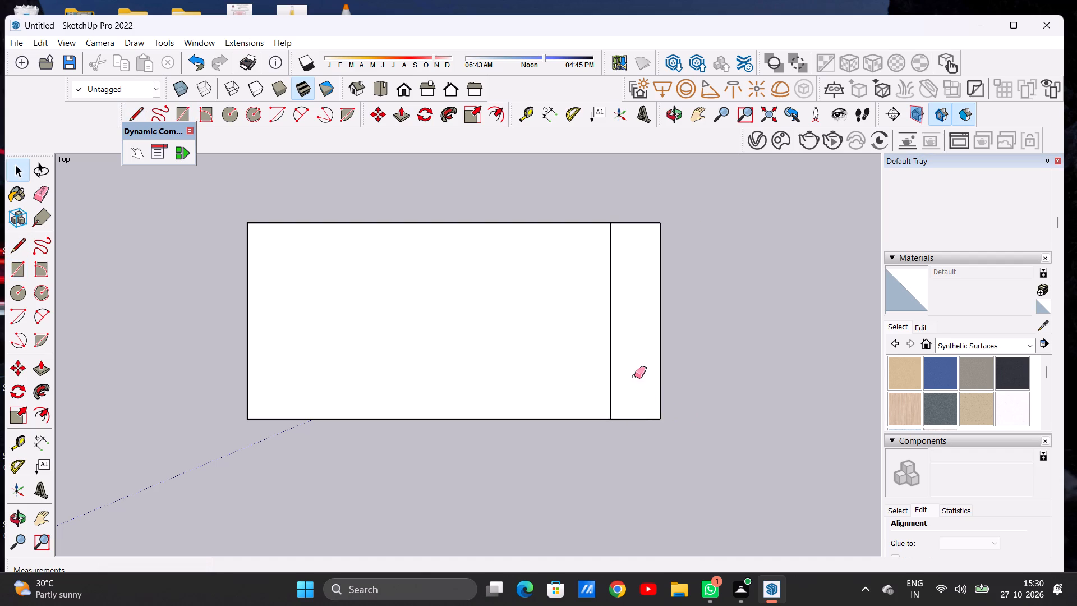
left_click_drag(611, 359, 586, 364)
key("space")
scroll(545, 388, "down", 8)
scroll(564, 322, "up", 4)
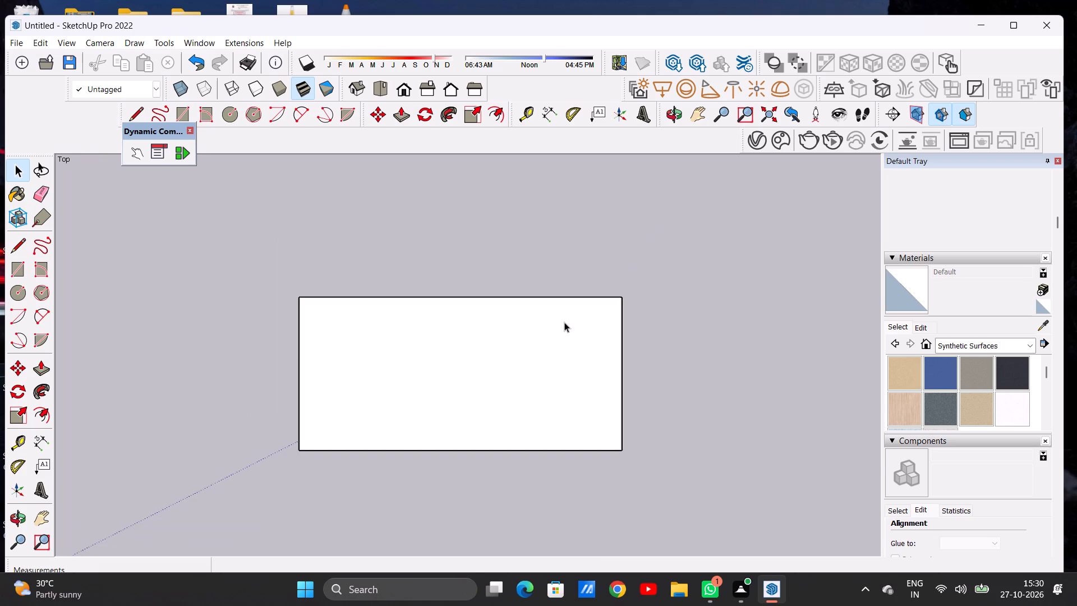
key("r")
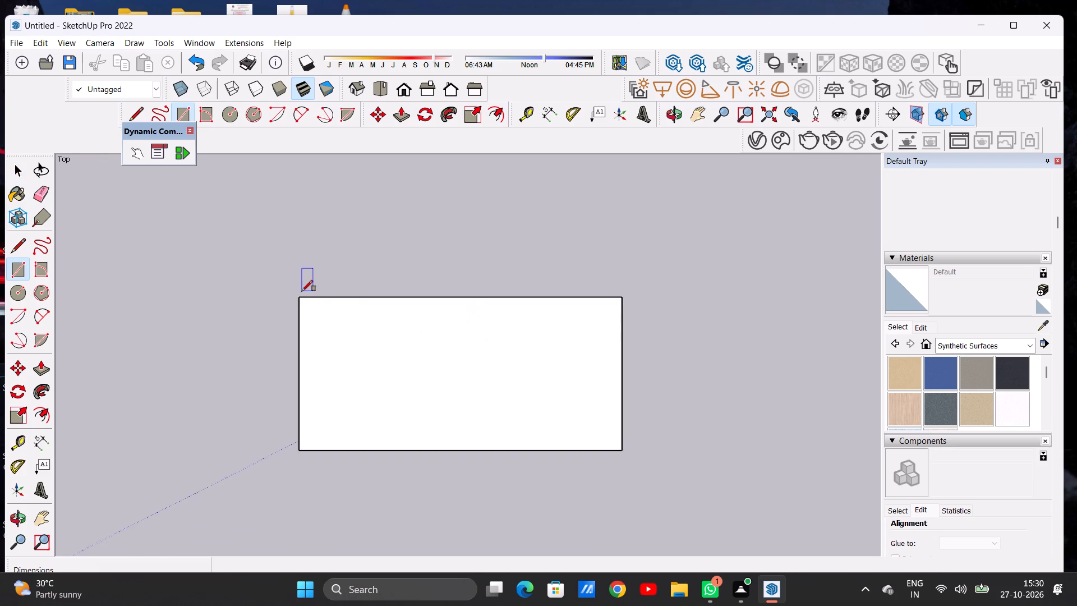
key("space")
Push/Pull the rectangular face up 9" to form a slab.
scroll(499, 353, "down", 3)
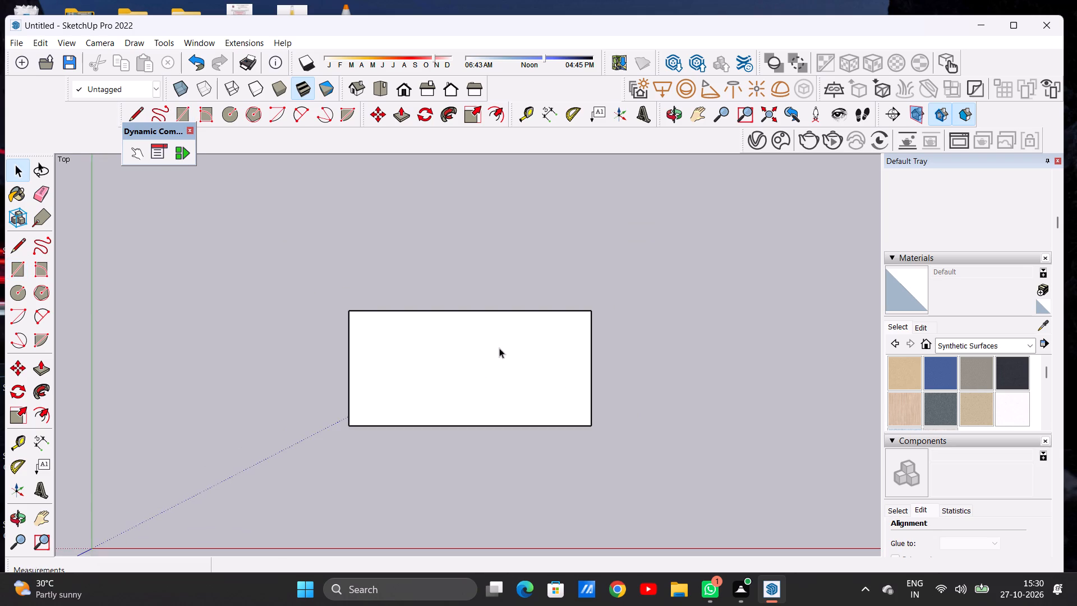
scroll(499, 348, "down", 5)
scroll(480, 403, "up", 6)
middle_click_drag(513, 415, 512, 296)
middle_click_drag(510, 382, 514, 323)
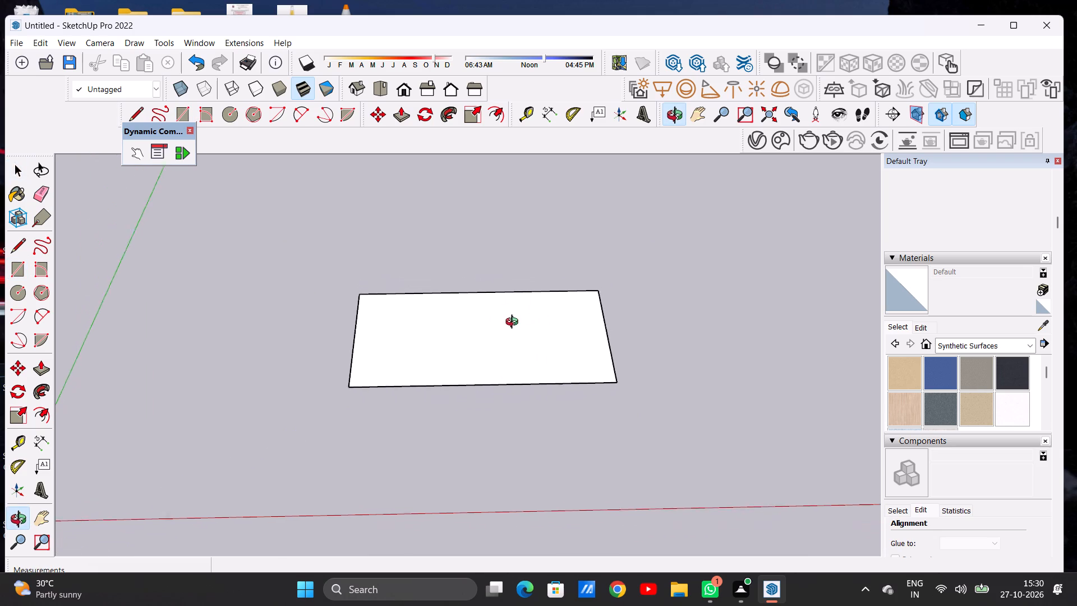
middle_click_drag(514, 323, 514, 321)
scroll(528, 348, "up", 2)
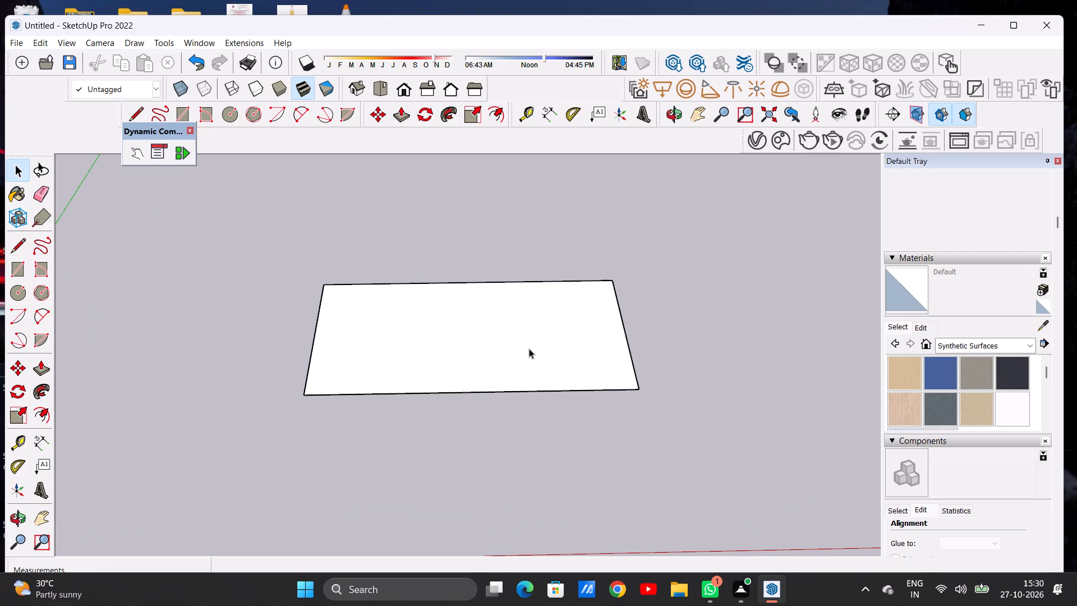
scroll(431, 360, "down", 3)
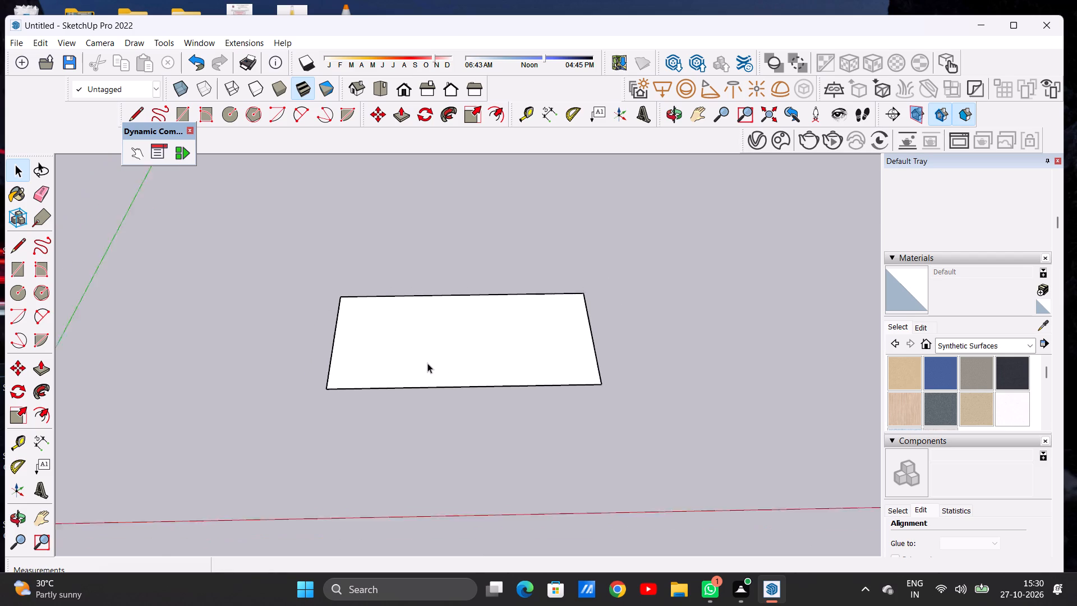
scroll(427, 363, "down", 2)
scroll(481, 343, "up", 5)
key("p")
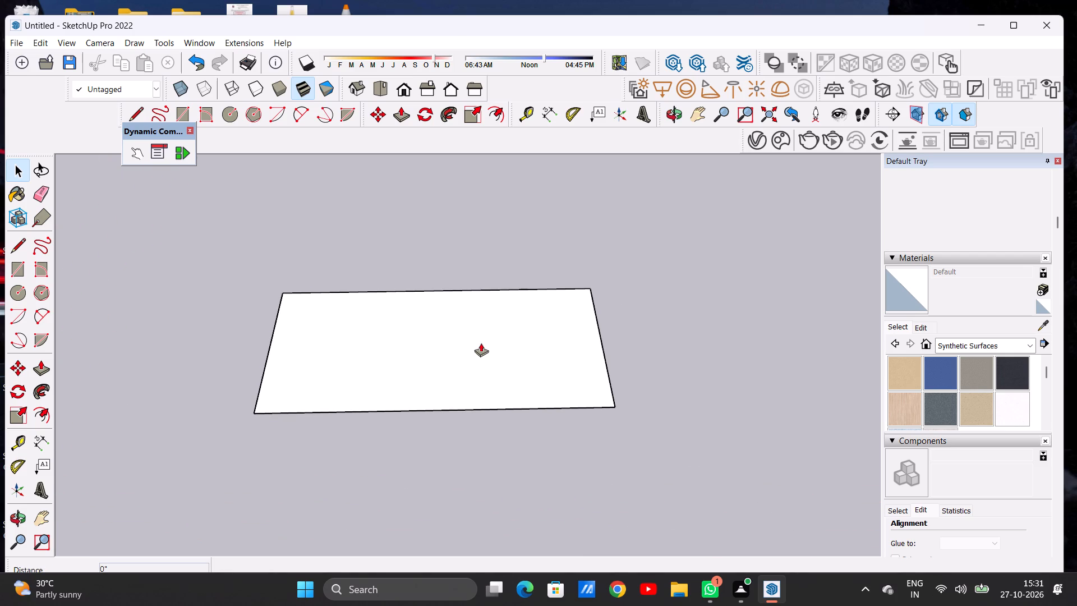
left_click(564, 366)
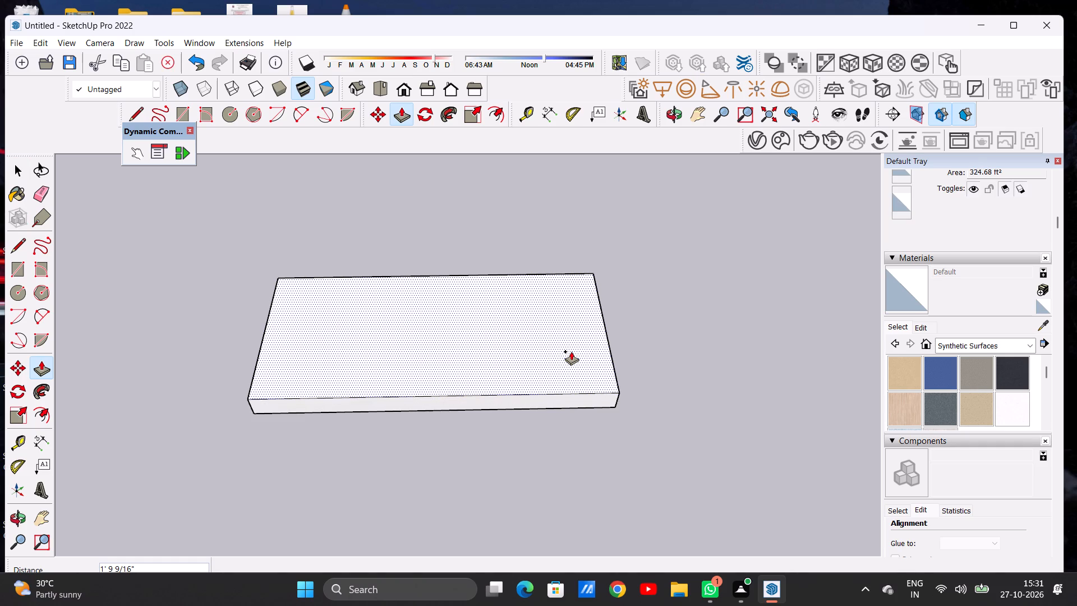
key("9")
key("shift+quotedbl")
key("Return")
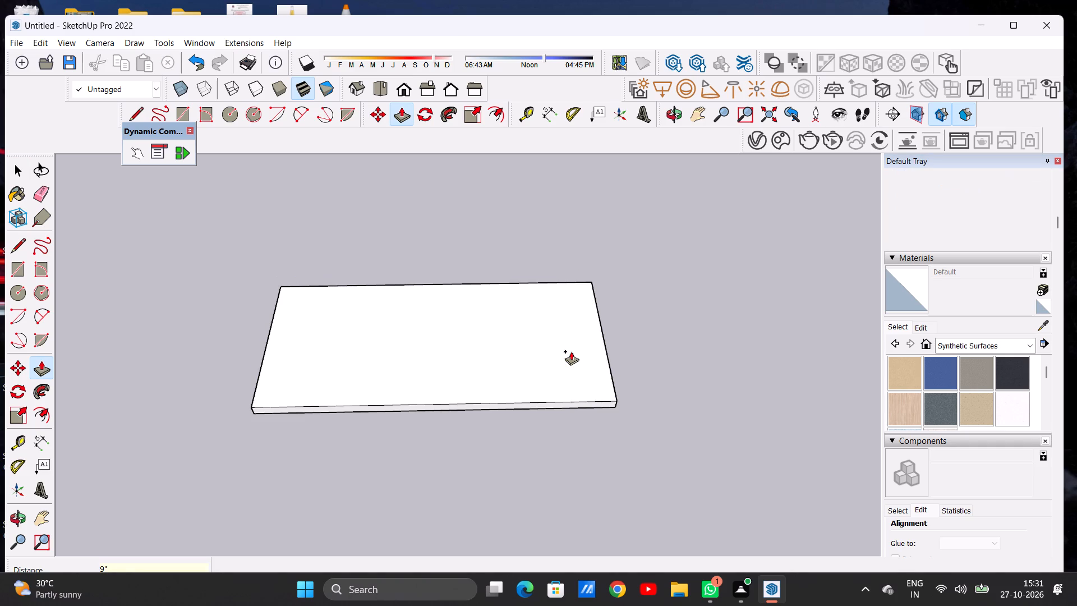
key("space")
Examine the slab's thickness and front edge from a low viewing angle.
scroll(499, 422, "up", 7)
middle_click_drag(495, 405, 493, 281)
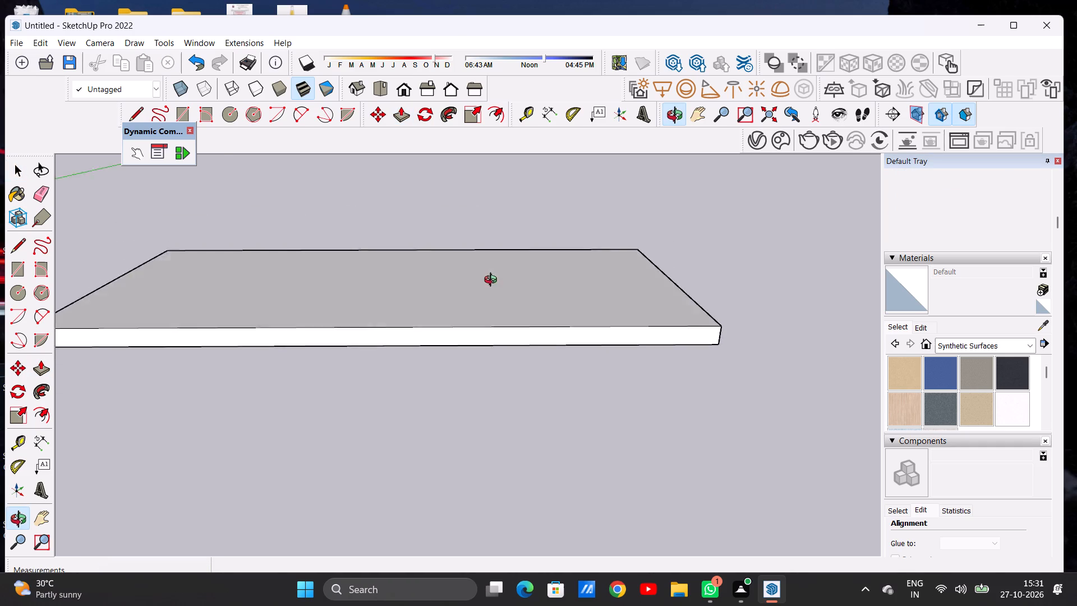
middle_click_drag(493, 281, 496, 265)
middle_click(496, 265)
middle_click(496, 265)
middle_click_drag(499, 268, 510, 380)
middle_click(510, 381)
scroll(528, 322, "down", 7)
Offset the slab's top face outline inward by about 11 7/16".
middle_click_drag(516, 337, 494, 425)
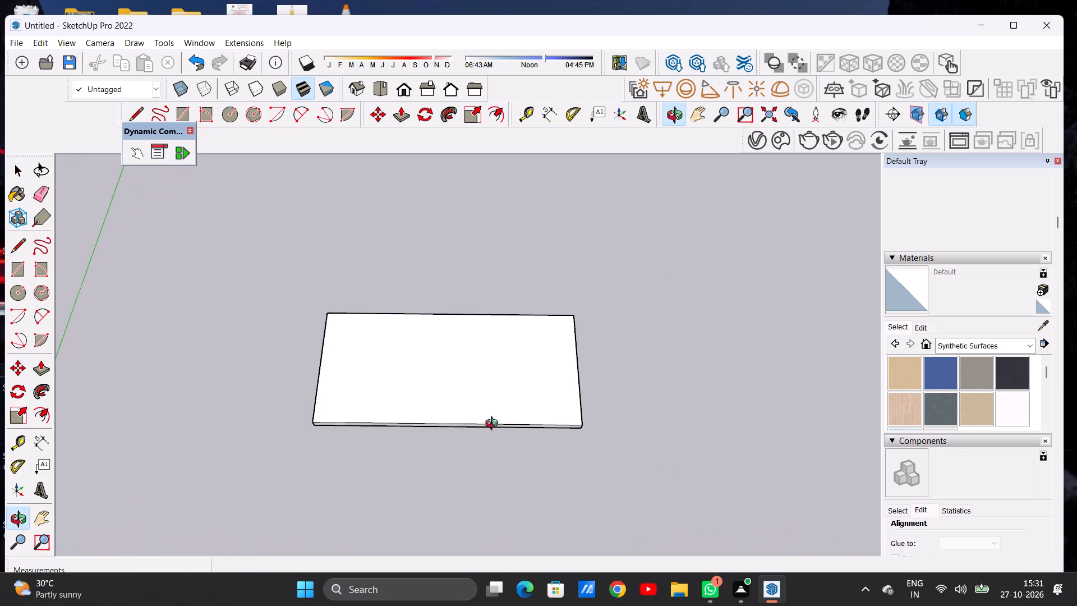
middle_click_drag(494, 425, 493, 431)
scroll(516, 368, "up", 1)
middle_click_drag(522, 340, 523, 418)
scroll(549, 389, "up", 4)
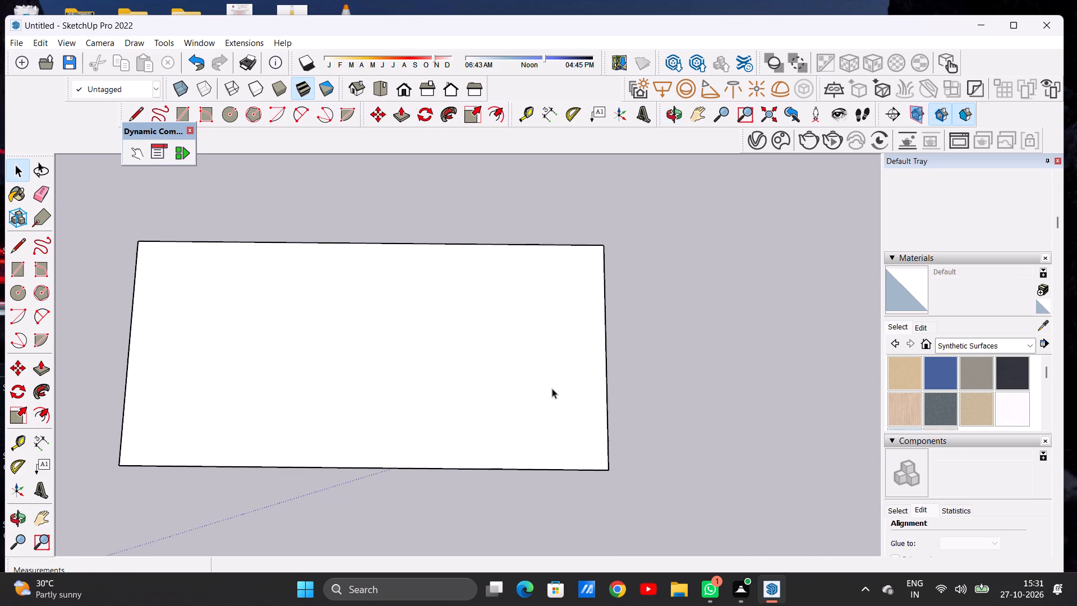
scroll(552, 388, "up", 1)
type("OF")
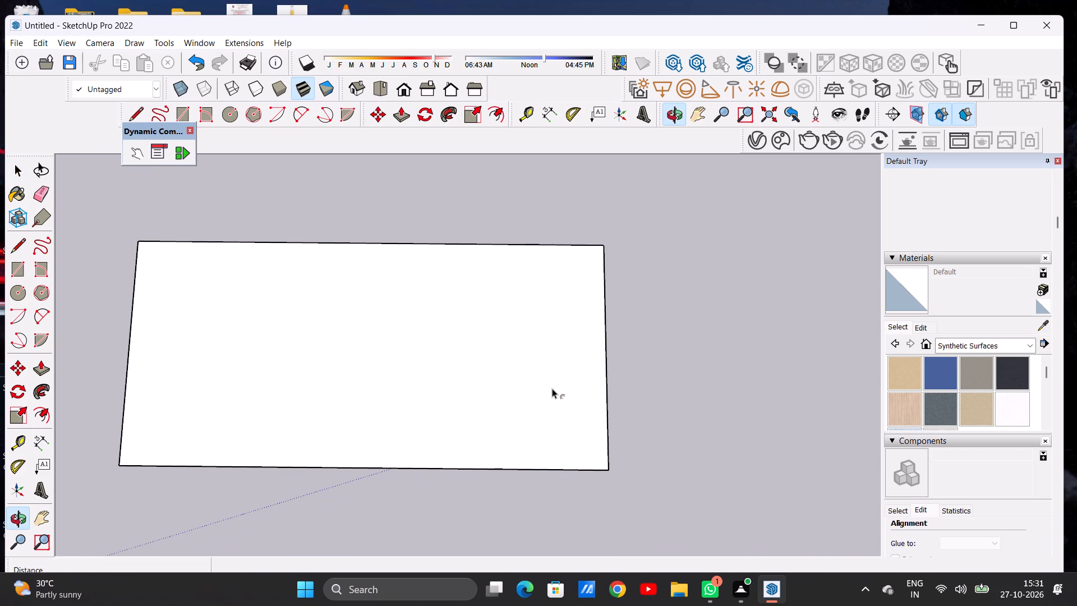
left_click(369, 260)
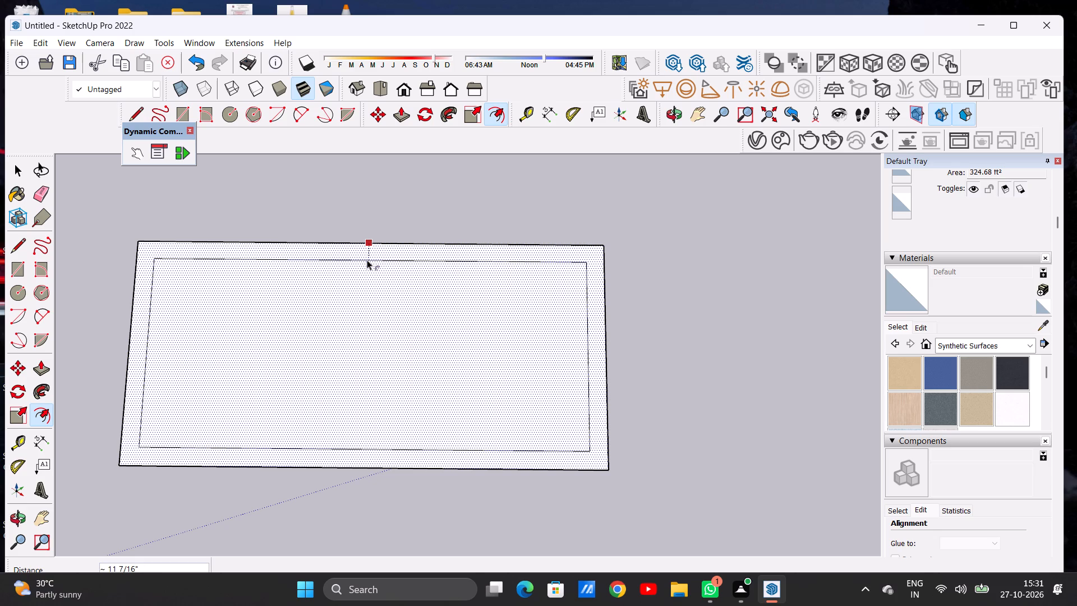
left_click(367, 260)
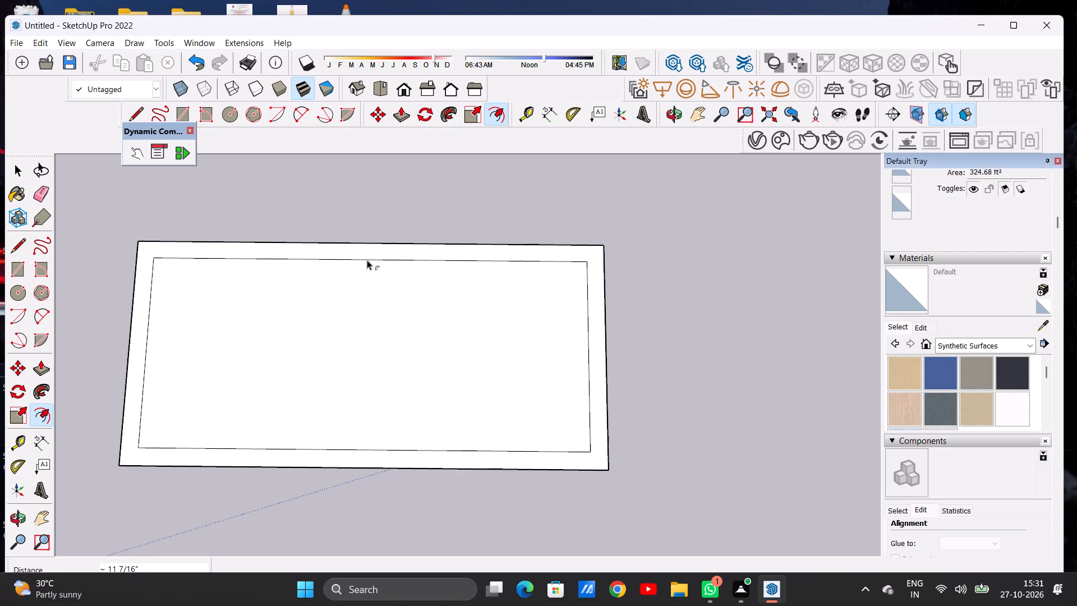
key("space")
Draw a line from the inner rectangle's lower-right corner straight to the slab's lower outer edge.
type("L")
scroll(396, 244, "down", 2)
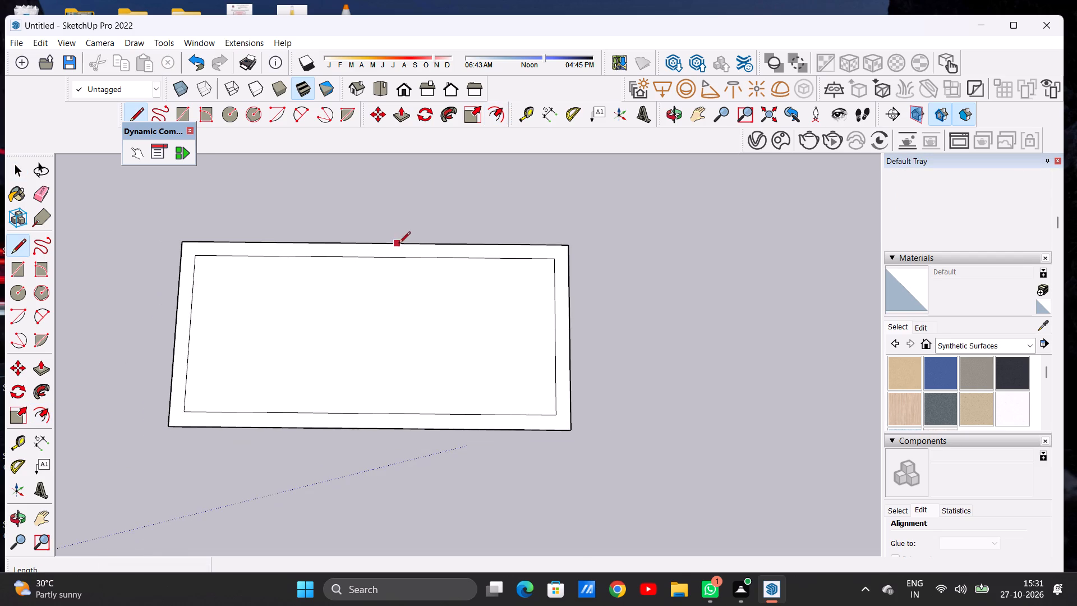
scroll(494, 468, "up", 9)
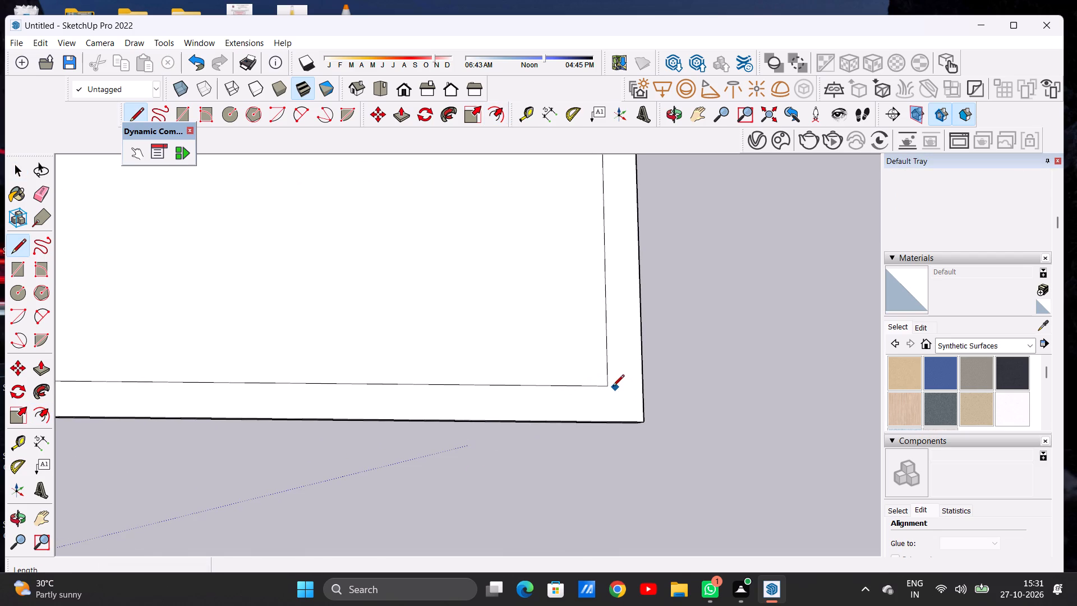
left_click(606, 386)
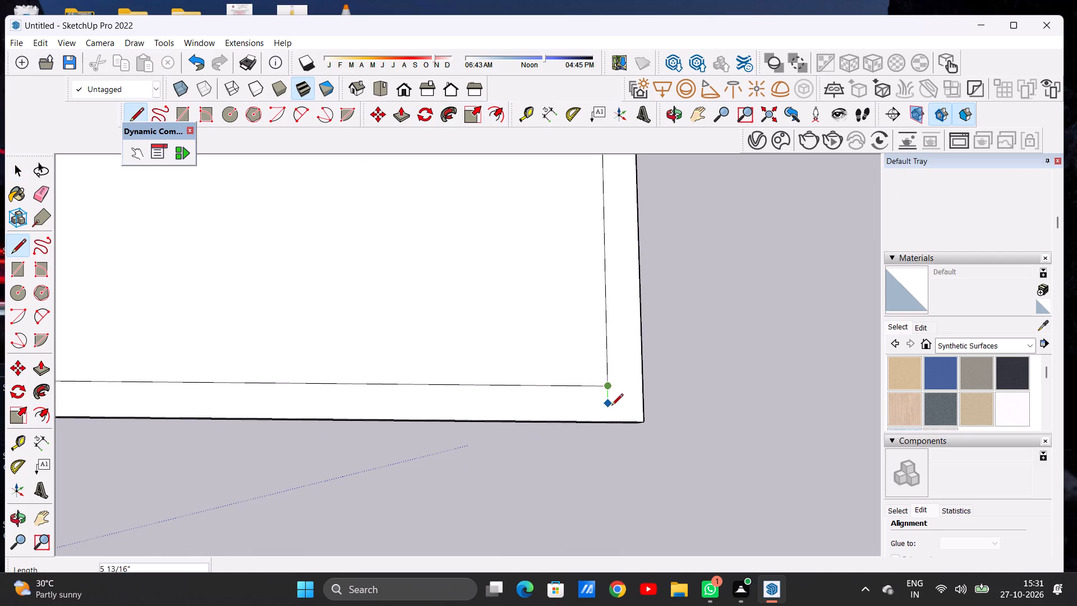
left_click(611, 419)
Draw a line about 11 7/16" long from the inner rectangle's lower-left corner straight to the slab's lower outer edge.
scroll(618, 393, "down", 10)
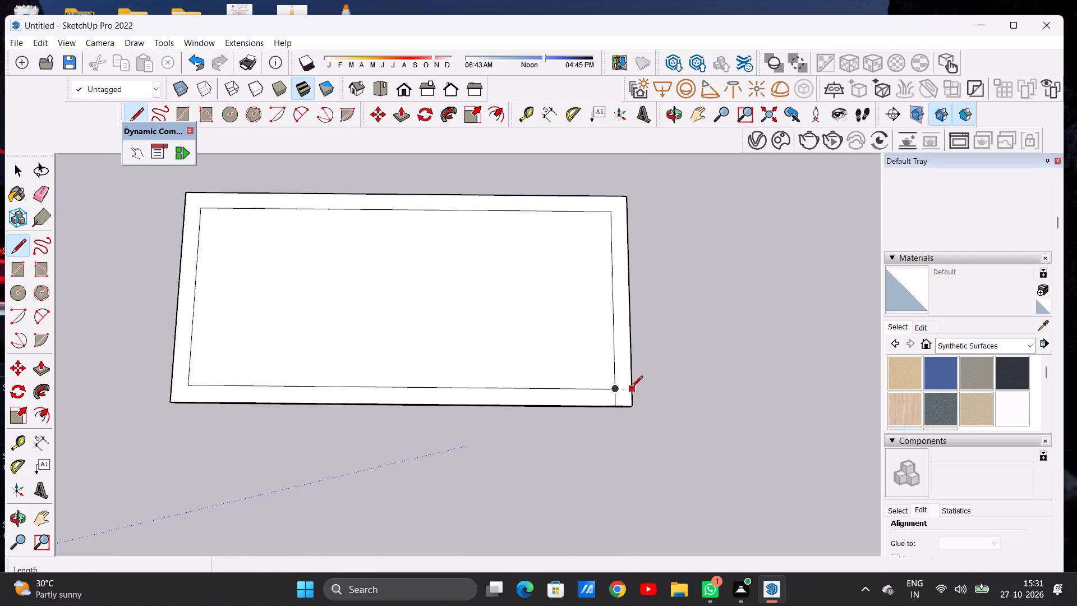
scroll(631, 388, "down", 2)
scroll(356, 384, "up", 7)
scroll(319, 385, "down", 1)
scroll(317, 385, "up", 4)
left_click(300, 387)
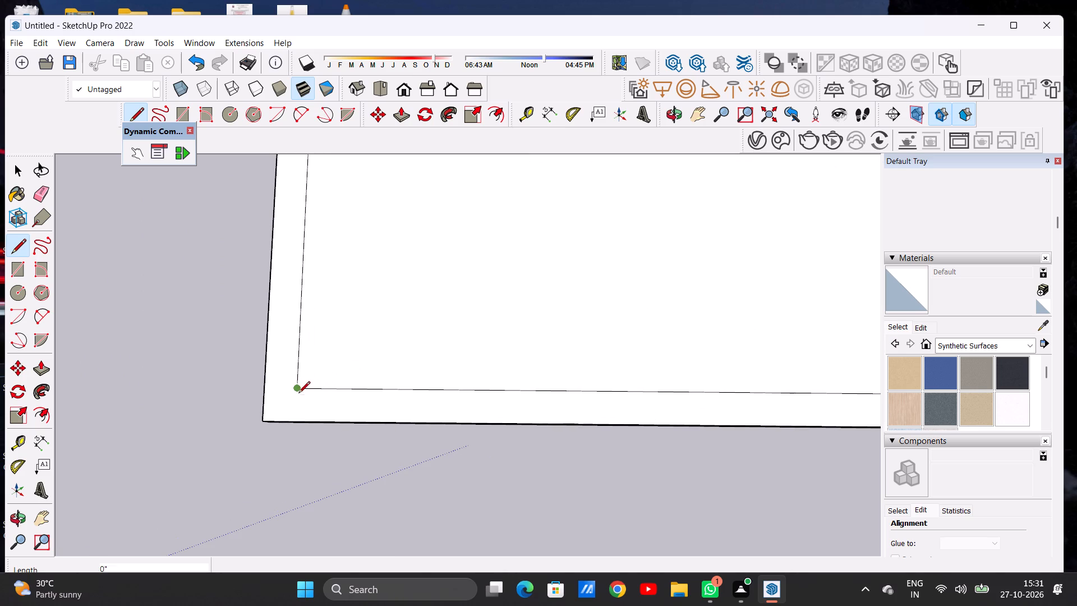
left_click(295, 417)
key("space")
Draw a lengthwise line about 24' 2 13/16" long from the midpoint of the inner rectangle's left edge to its right edge.
scroll(295, 422, "up", 12)
scroll(284, 419, "down", 2)
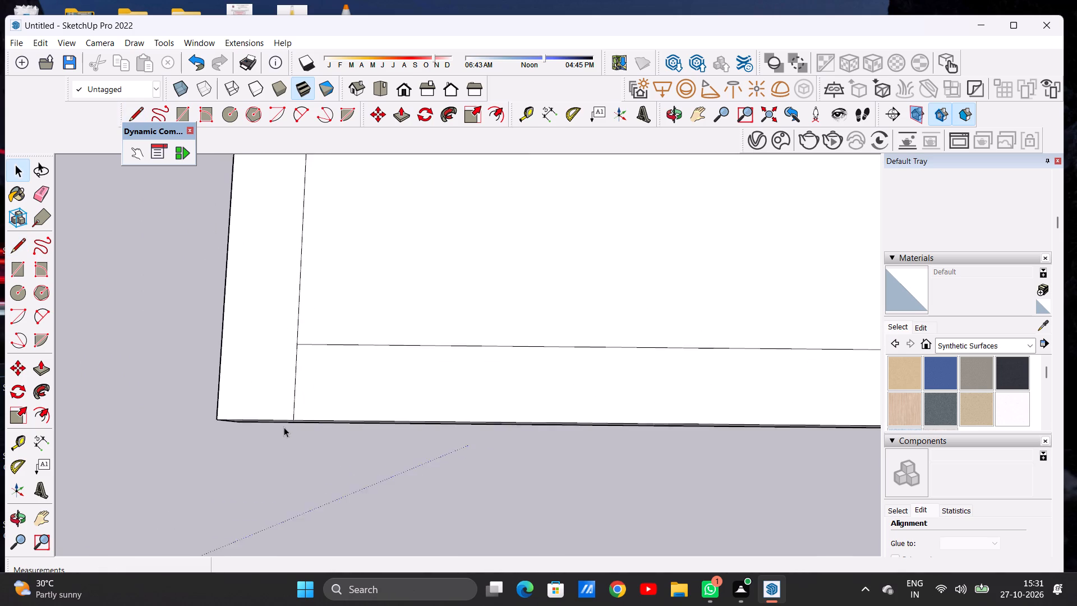
scroll(284, 427, "down", 20)
scroll(284, 427, "down", 6)
scroll(369, 400, "up", 5)
scroll(508, 383, "down", 3)
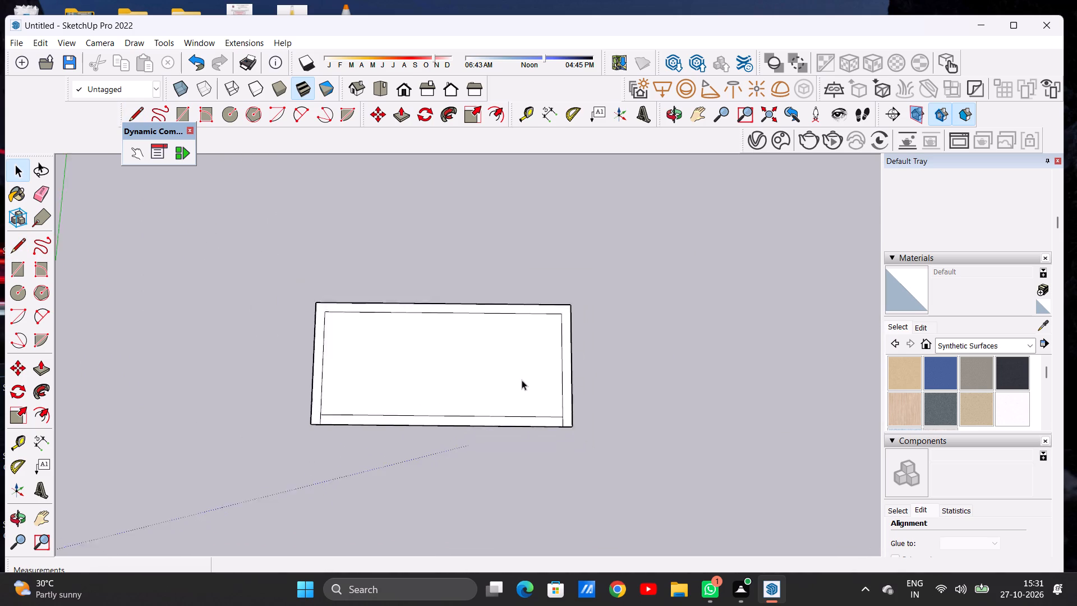
scroll(522, 380, "down", 2)
scroll(459, 382, "up", 5)
scroll(325, 387, "down", 3)
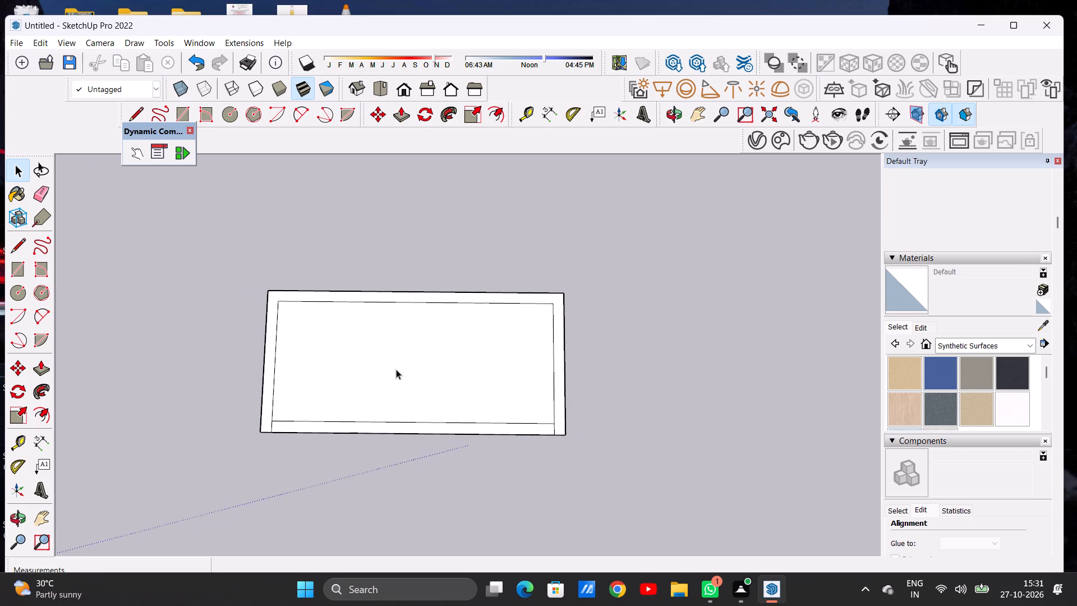
scroll(525, 367, "up", 4)
scroll(554, 366, "down", 5)
scroll(468, 360, "up", 4)
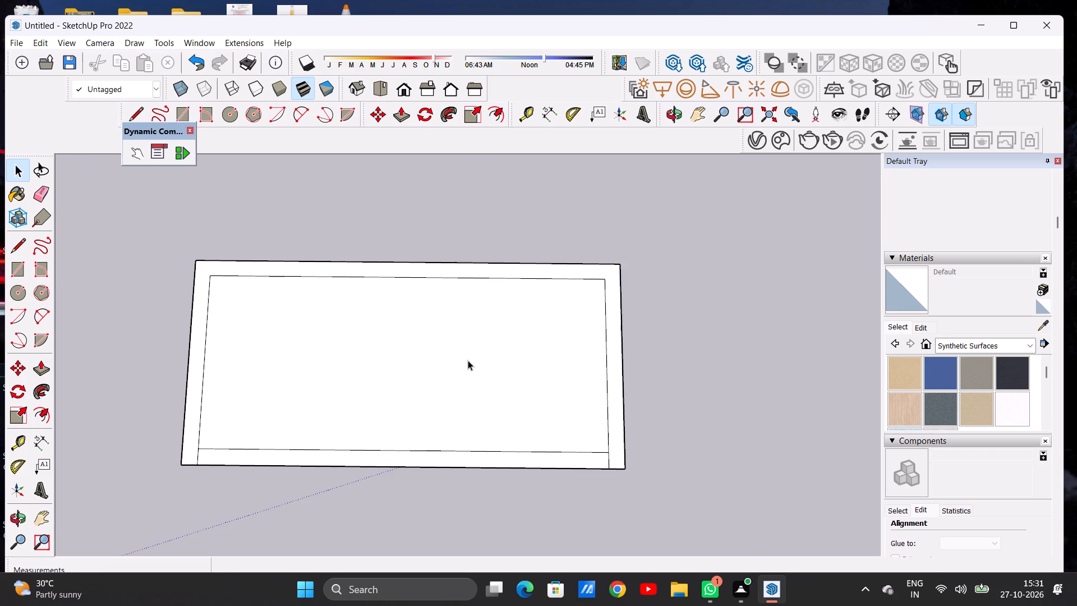
scroll(475, 360, "down", 3)
scroll(434, 348, "up", 4)
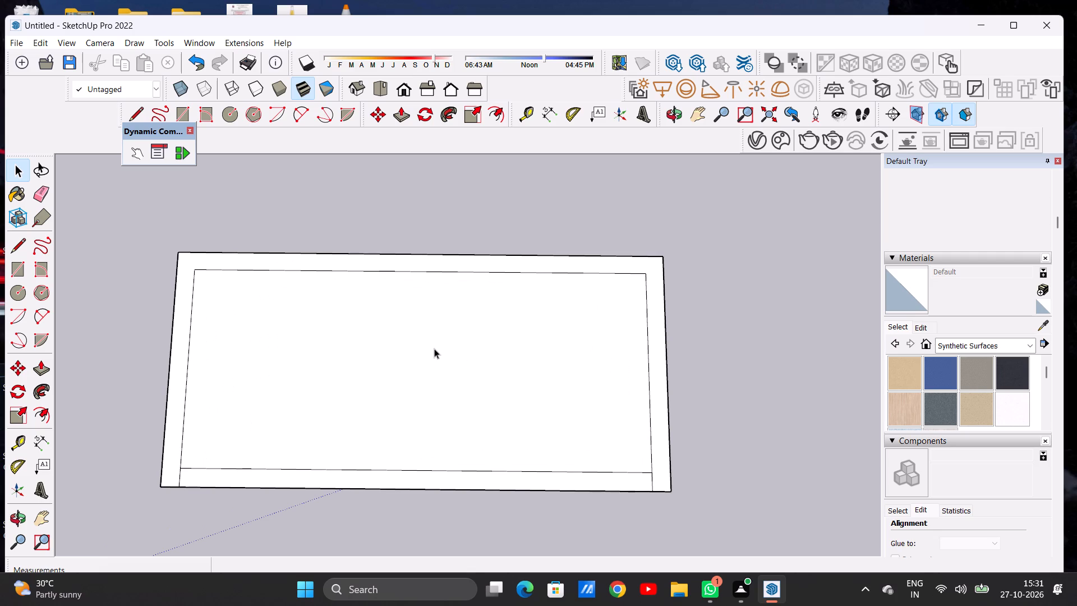
key("l")
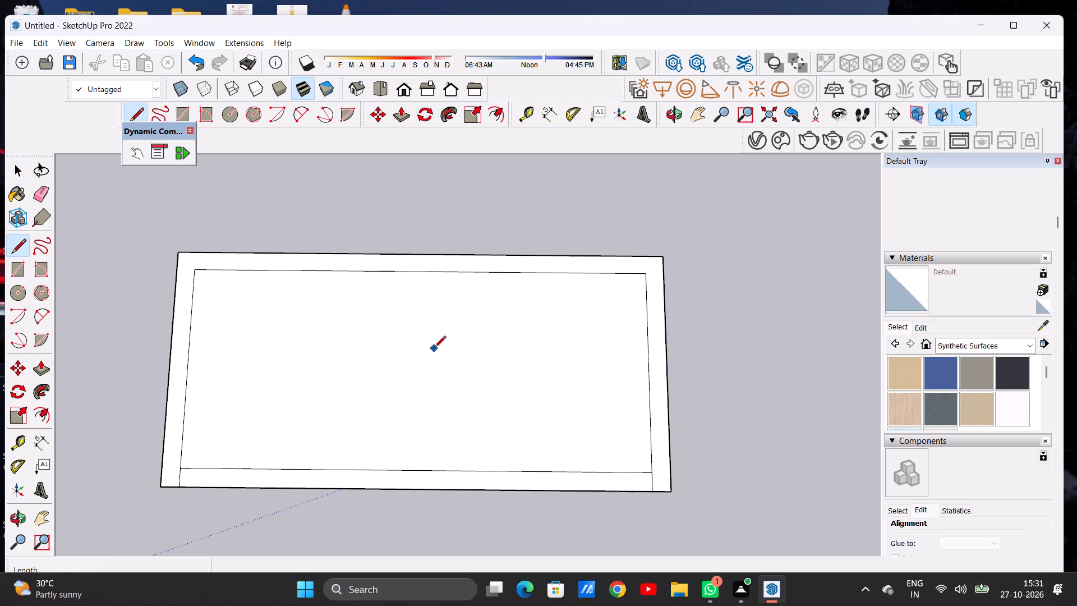
left_click(188, 361)
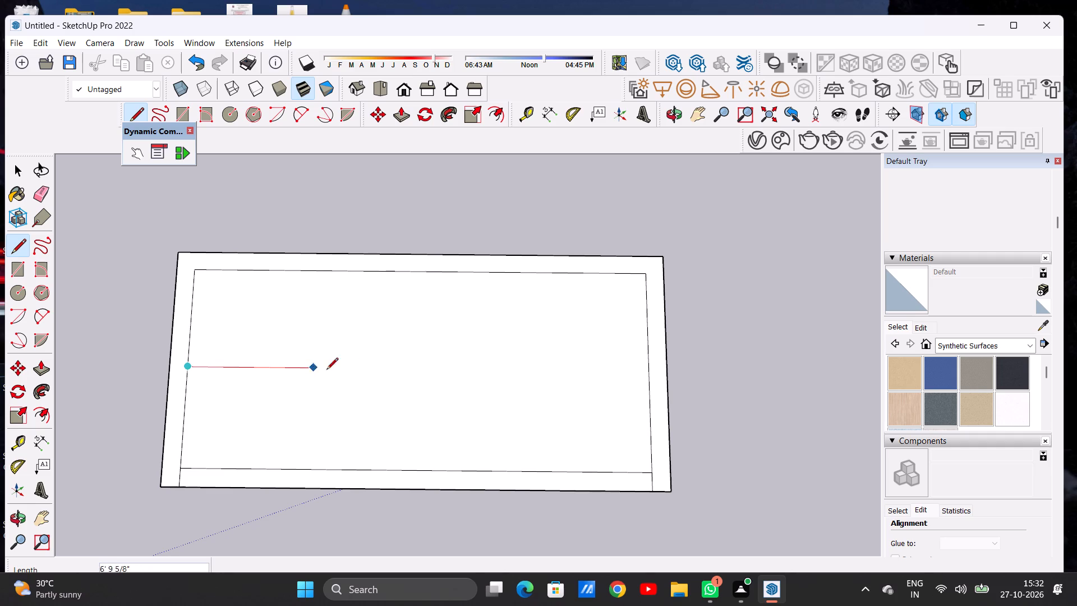
left_click(647, 371)
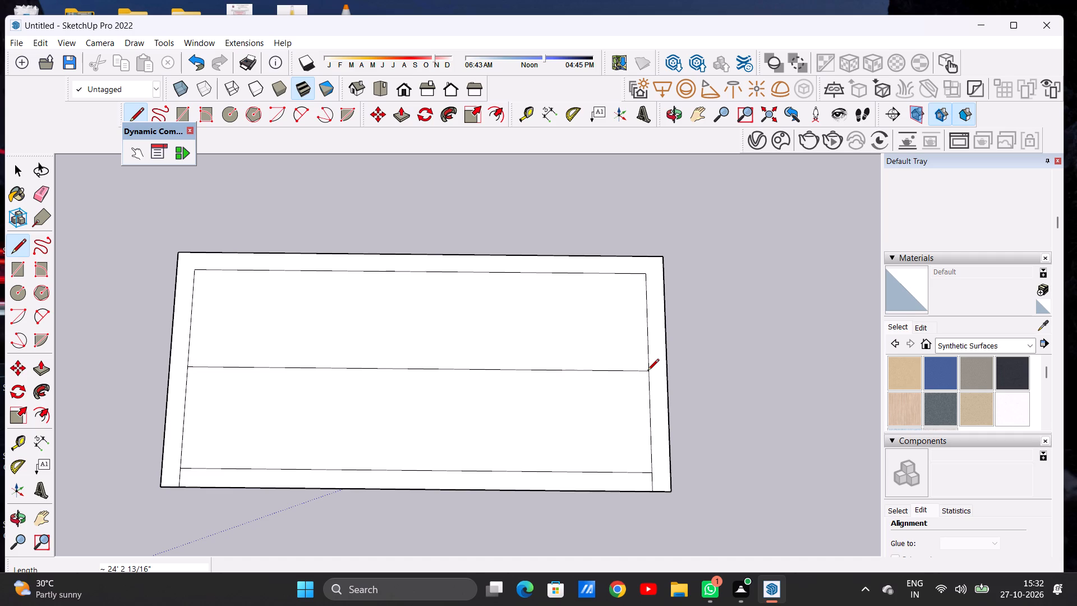
Draw a second lengthwise line just below the middle line, parallel to it, from the inner rectangle's left edge to its right edge.
scroll(587, 348, "down", 5)
scroll(588, 381, "up", 4)
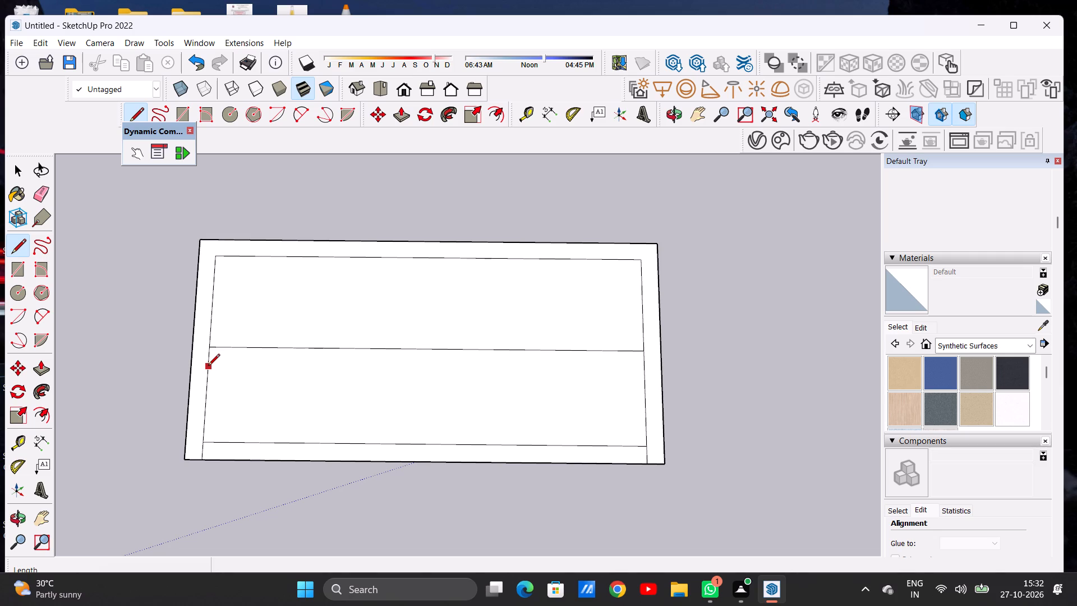
left_click(208, 366)
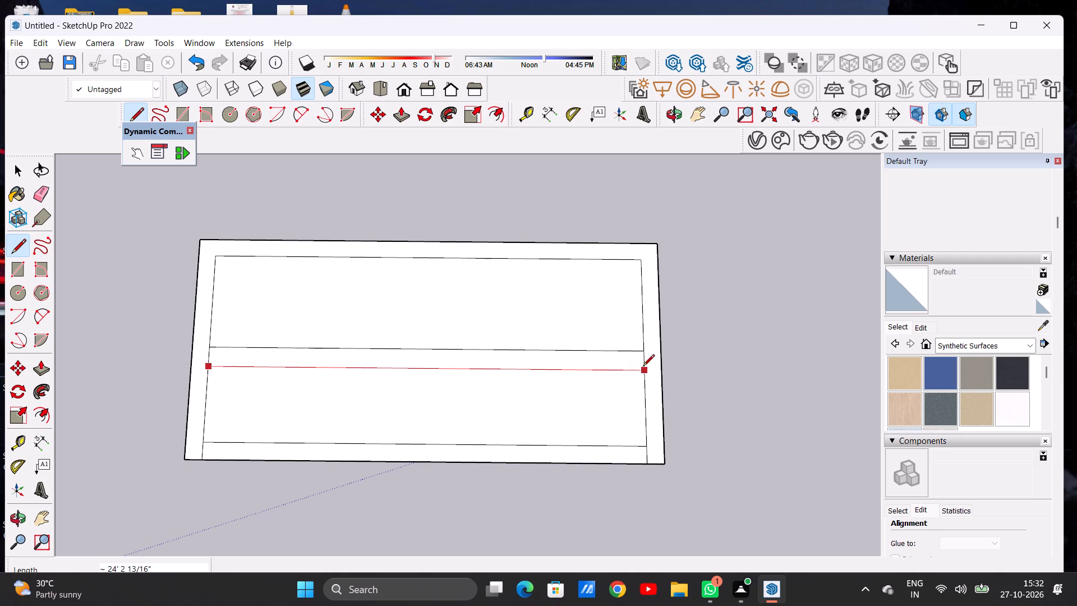
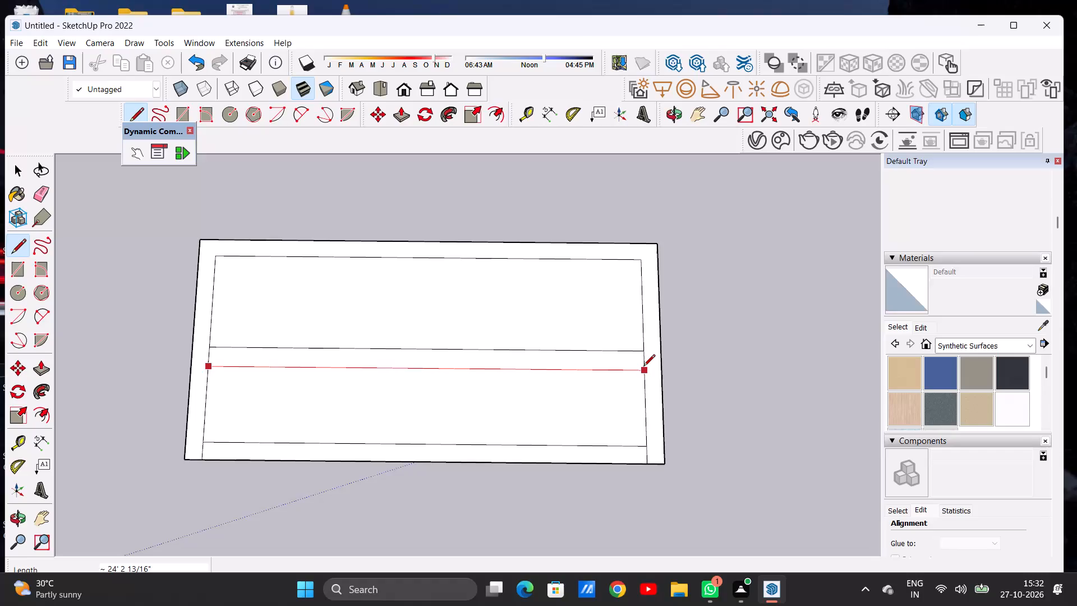
Finish the second lengthwise line, about 24' 2 13/16" long, at the inner rectangle's right edge.
left_click(643, 367)
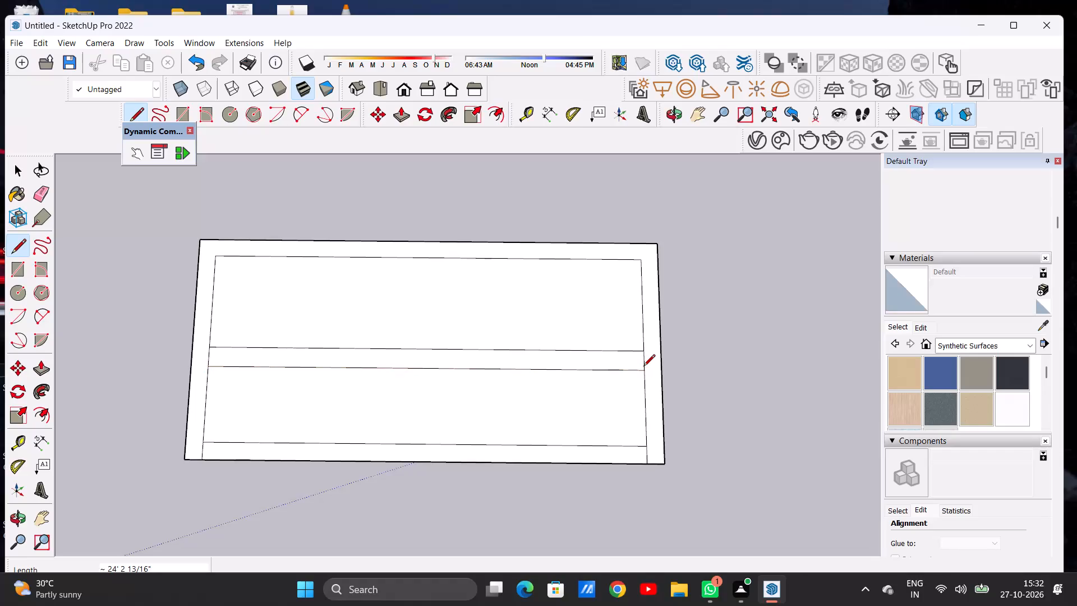
key("space")
Examine the slab's border and central partition lines from directly above and from several oblique angles.
scroll(463, 369, "down", 6)
middle_click_drag(526, 397, 532, 278)
middle_click_drag(427, 385, 431, 373)
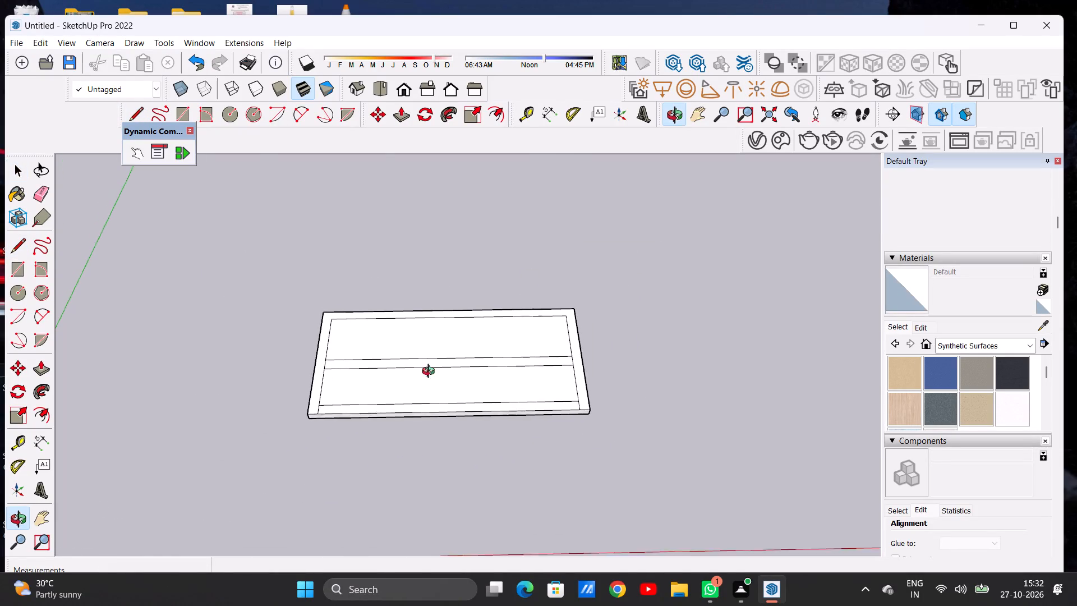
middle_click_drag(431, 373, 508, 355)
left_click(383, 91)
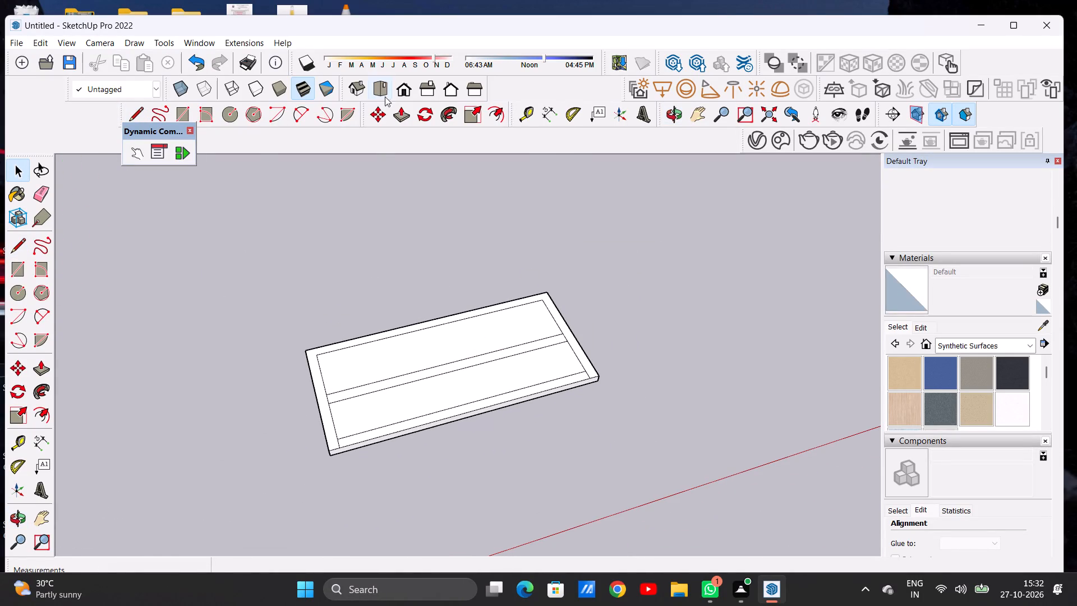
scroll(317, 277, "down", 4)
middle_click_drag(418, 430, 421, 298)
scroll(427, 316, "up", 5)
middle_click_drag(404, 370, 352, 369)
middle_click_drag(392, 360, 462, 342)
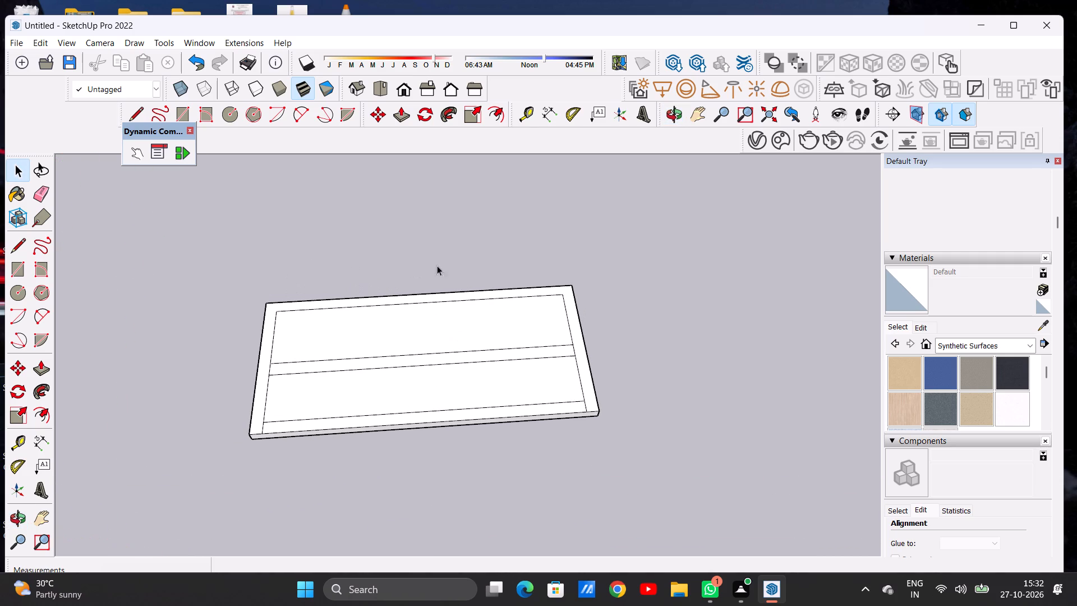
left_click(376, 84)
scroll(337, 343, "down", 6)
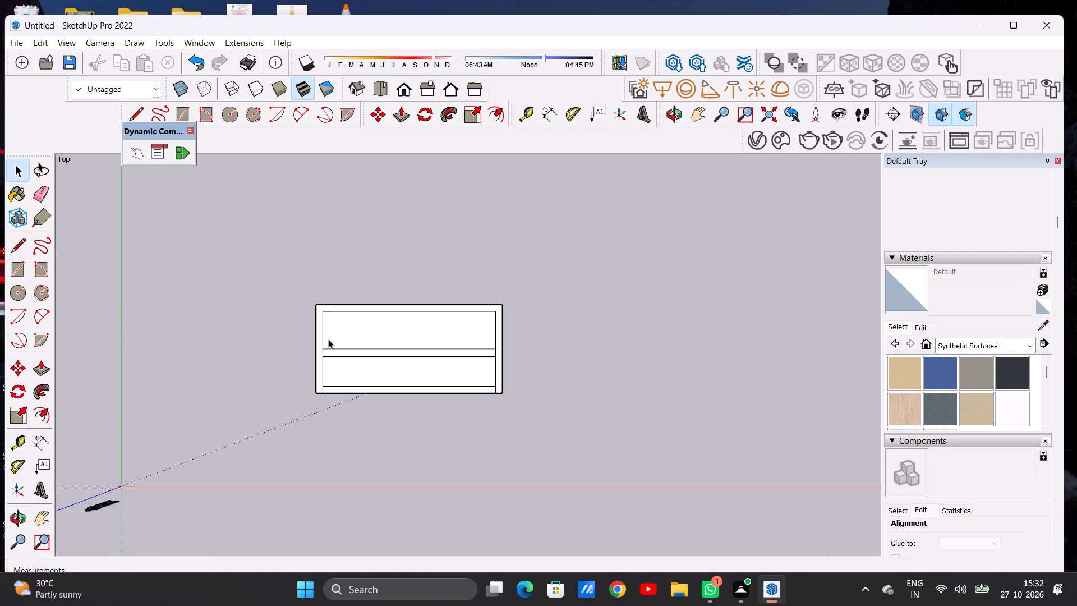
middle_click_drag(369, 443, 383, 325)
middle_click_drag(377, 416, 385, 332)
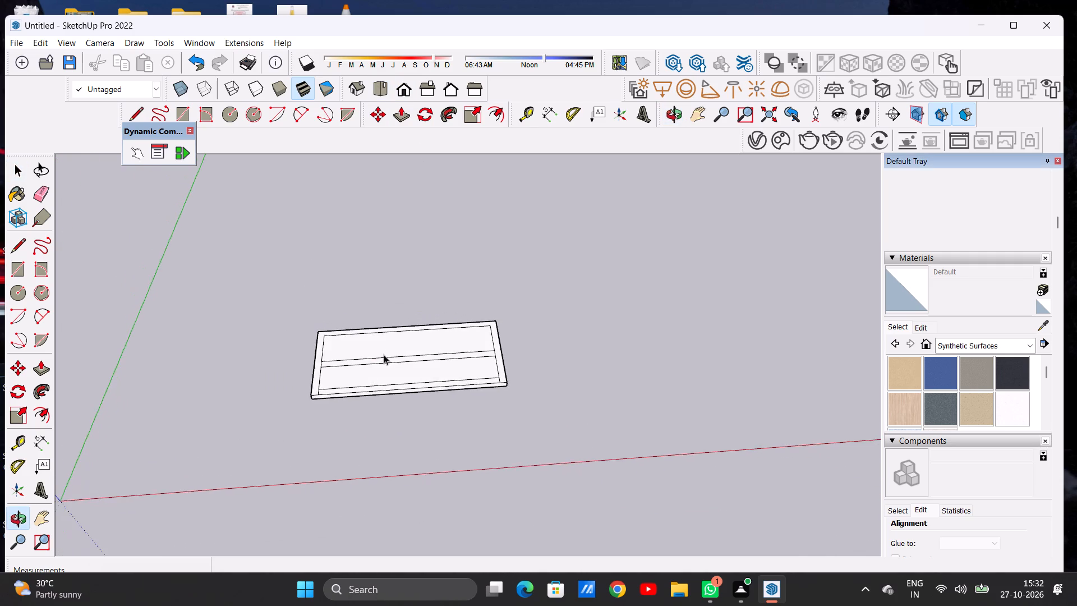
scroll(384, 355, "up", 5)
middle_click_drag(514, 367, 449, 429)
middle_click_drag(417, 429, 387, 429)
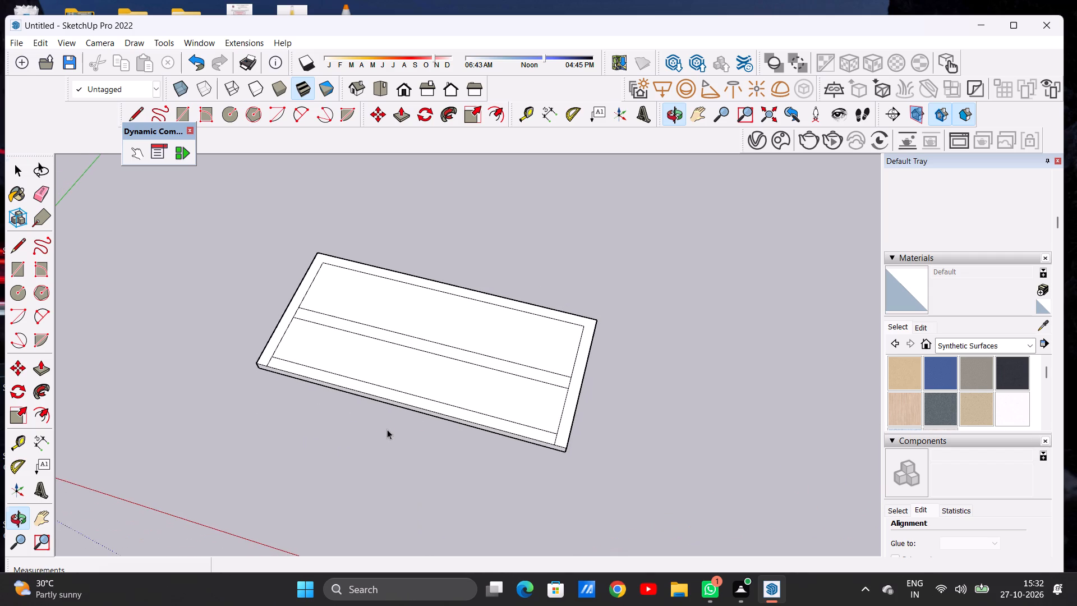
middle_click_drag(398, 433, 431, 435)
scroll(323, 296, "up", 3)
middle_click_drag(292, 325, 333, 329)
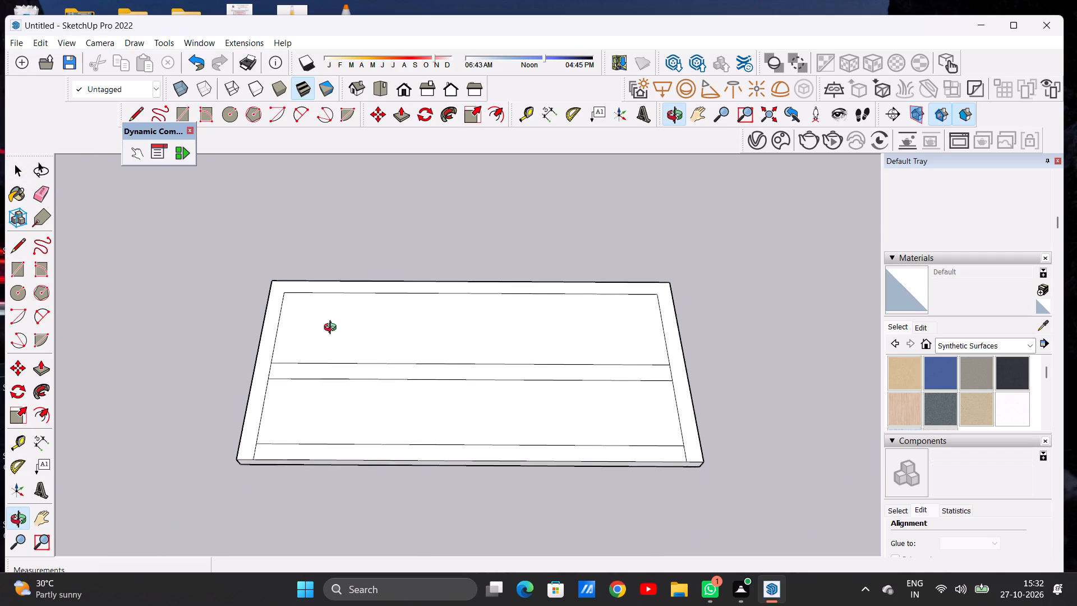
middle_click_drag(333, 329, 314, 312)
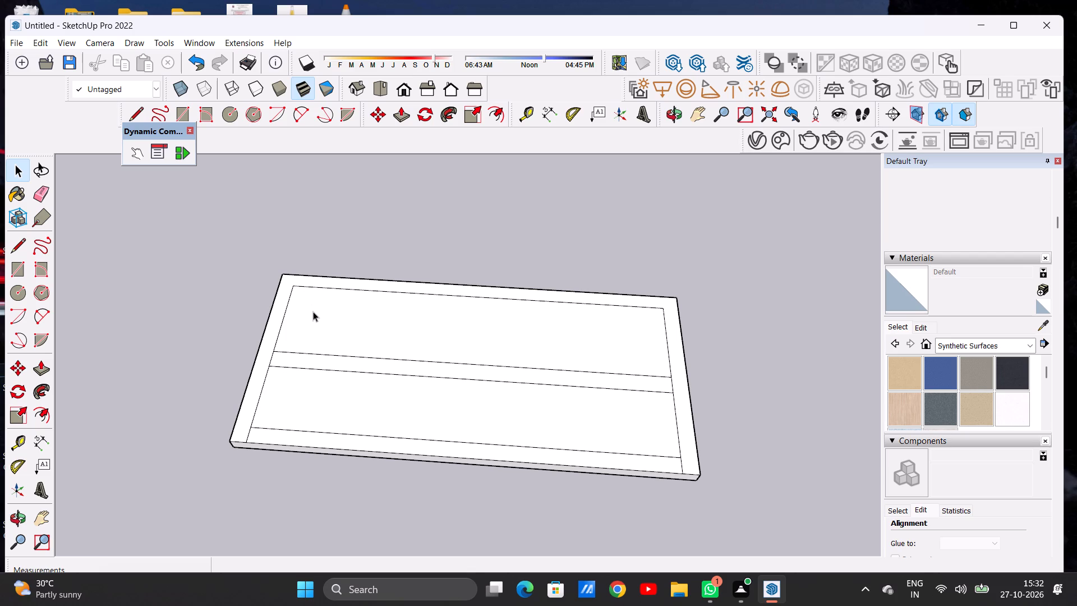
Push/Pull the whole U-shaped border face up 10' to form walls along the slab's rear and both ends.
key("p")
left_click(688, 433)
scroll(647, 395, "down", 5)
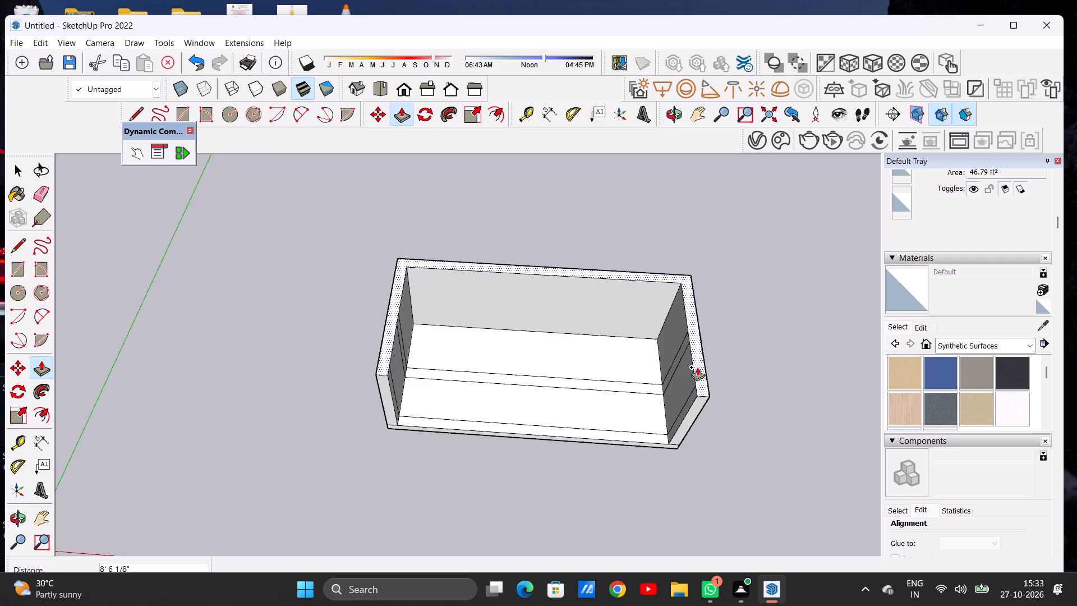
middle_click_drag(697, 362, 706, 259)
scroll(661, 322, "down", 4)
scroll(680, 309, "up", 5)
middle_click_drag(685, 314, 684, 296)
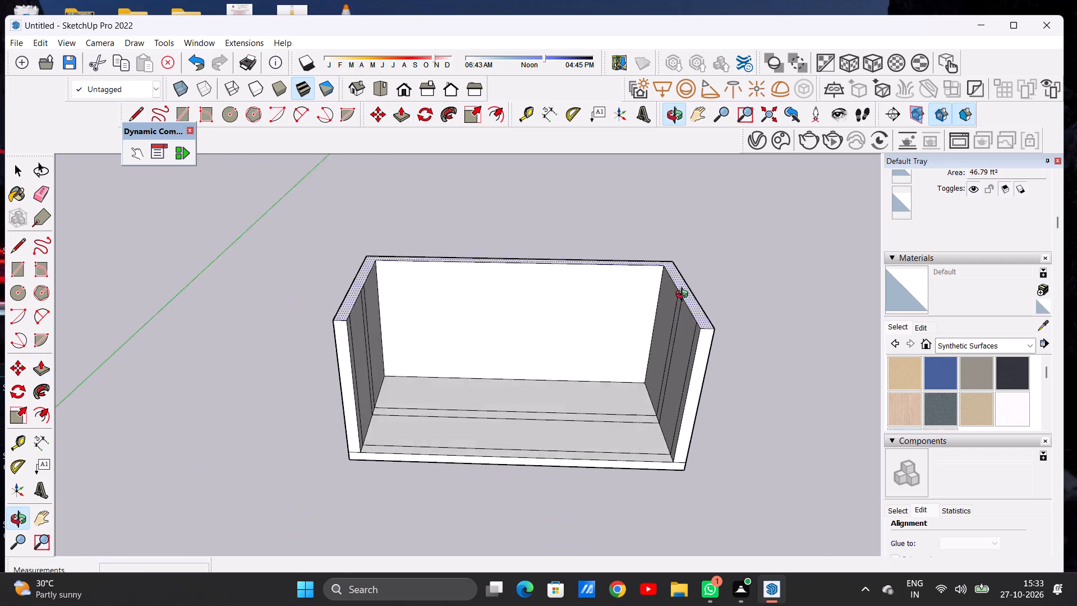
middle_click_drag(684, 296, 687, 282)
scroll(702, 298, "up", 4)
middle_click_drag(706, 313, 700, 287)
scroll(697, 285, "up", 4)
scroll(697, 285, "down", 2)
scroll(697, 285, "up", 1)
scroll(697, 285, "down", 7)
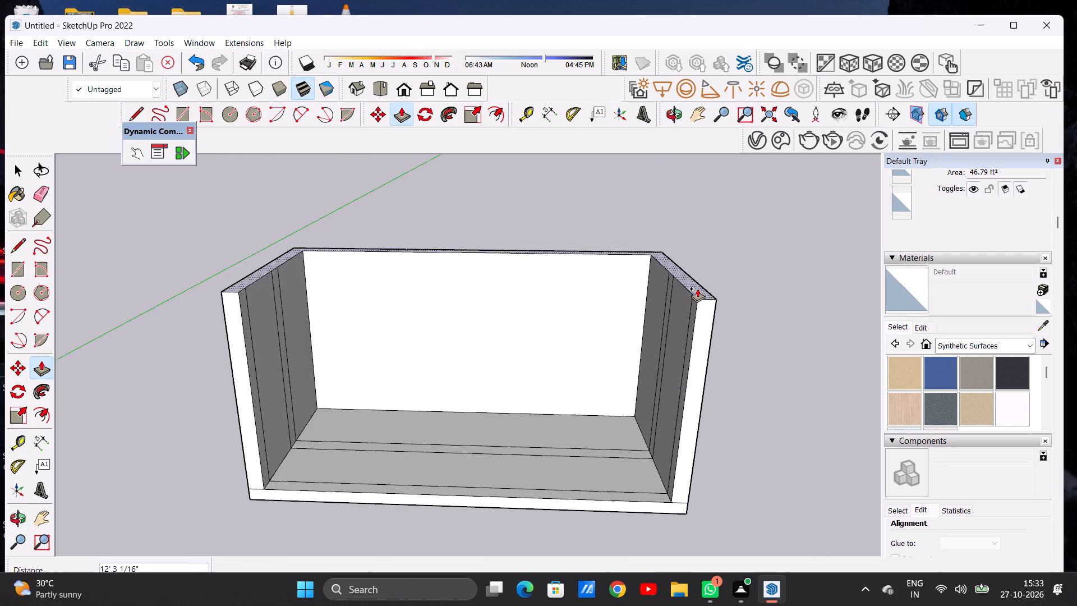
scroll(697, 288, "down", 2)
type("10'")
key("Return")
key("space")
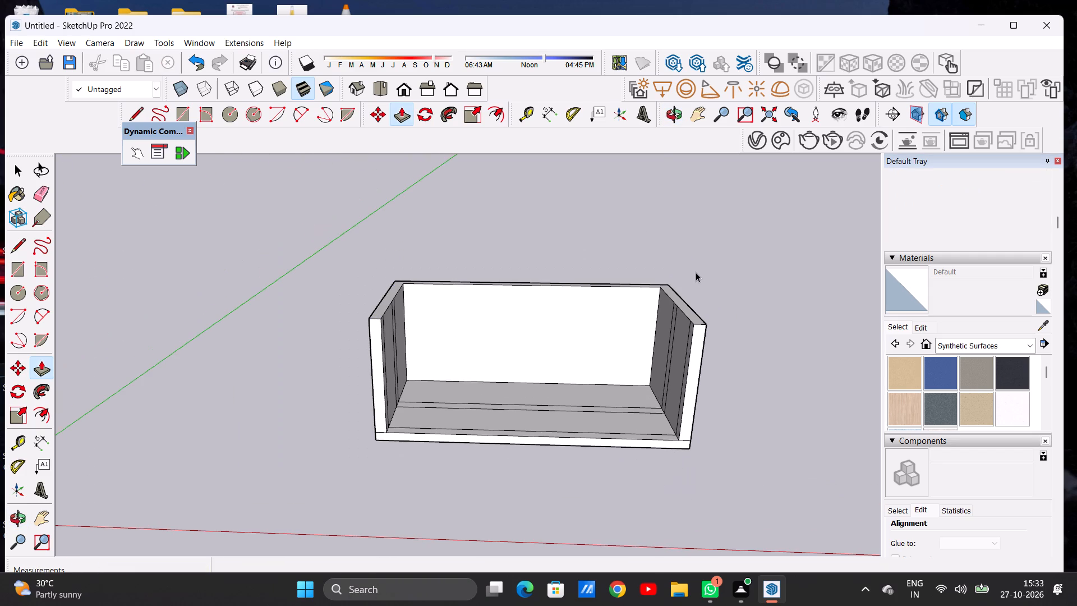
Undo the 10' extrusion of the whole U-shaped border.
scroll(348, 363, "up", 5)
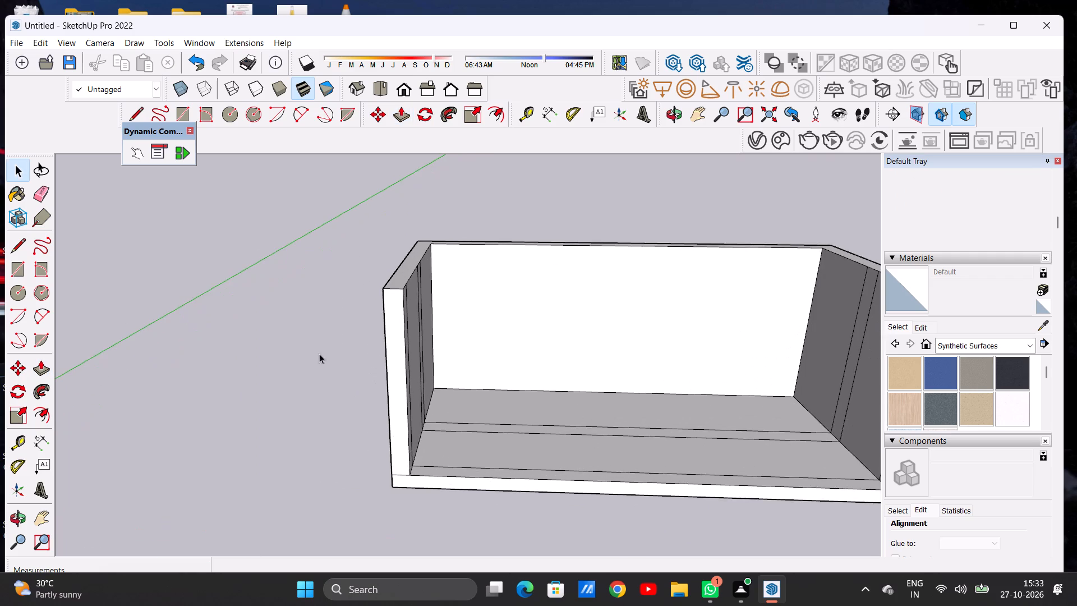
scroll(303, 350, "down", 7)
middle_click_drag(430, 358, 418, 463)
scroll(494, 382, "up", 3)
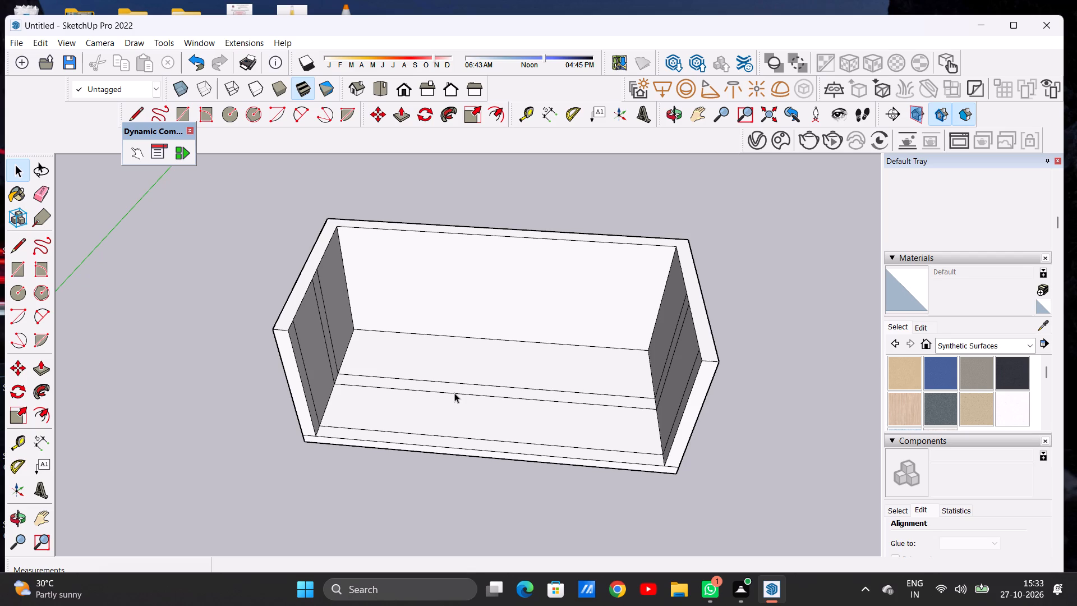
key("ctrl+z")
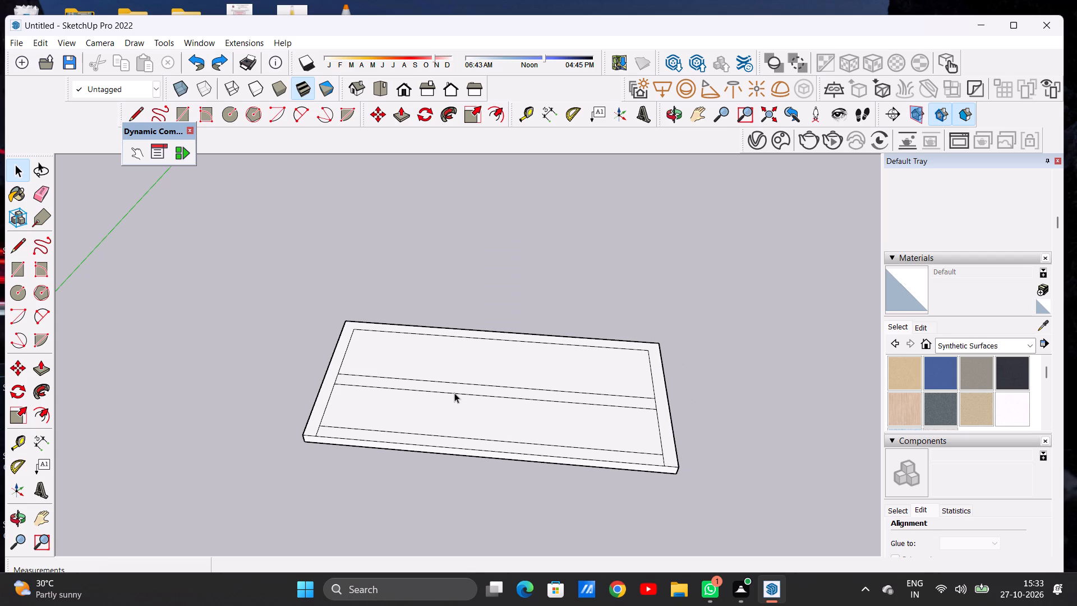
Draw a line across the left border strip from the lower central line's left end to the slab's outer edge.
scroll(353, 401, "up", 3)
key("l")
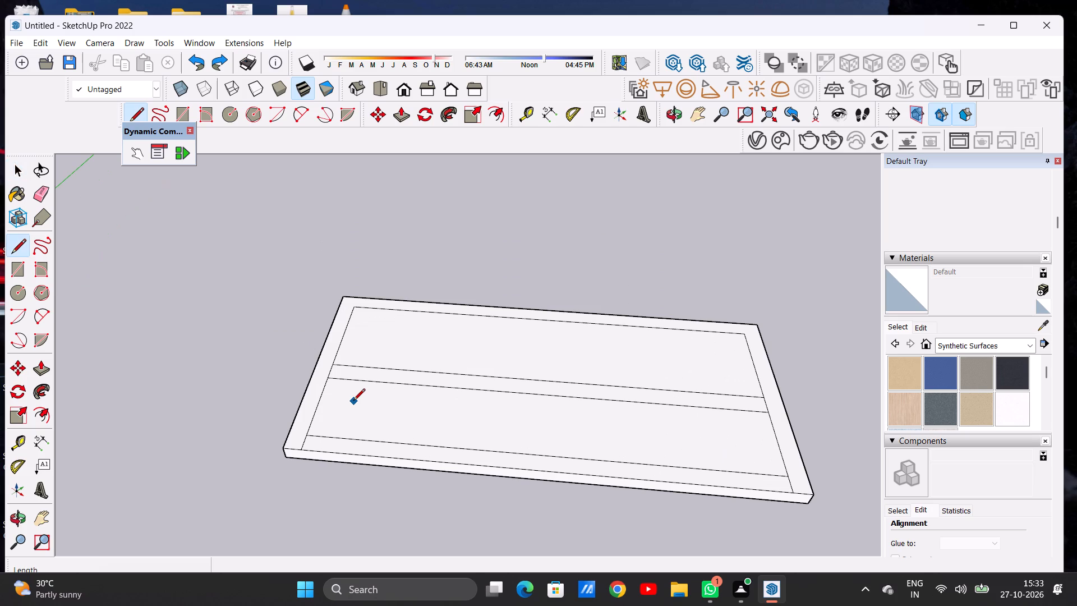
scroll(338, 398, "up", 5)
left_click(319, 368)
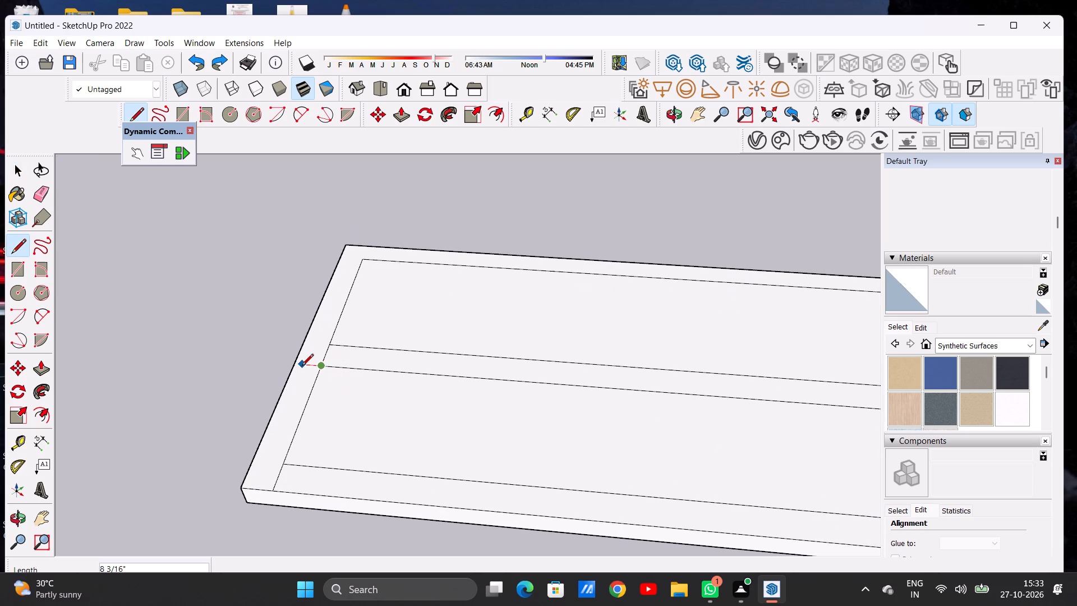
left_click(293, 364)
Draw a line about 11 7/16" long from the lower central line's right end to the slab's right outer edge.
scroll(305, 370, "down", 6)
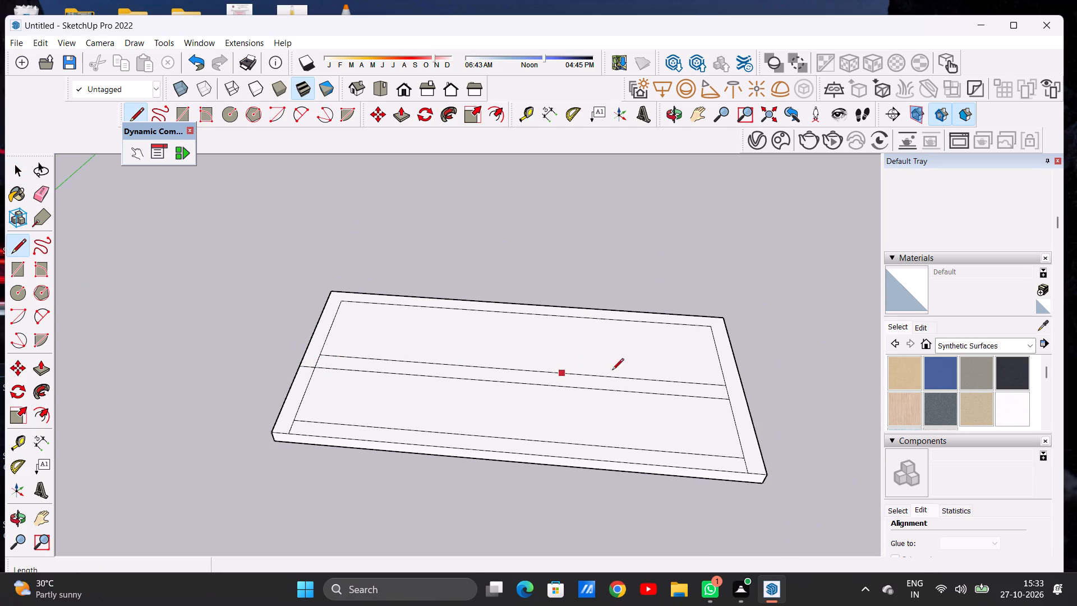
scroll(742, 389, "up", 5)
left_click(719, 403)
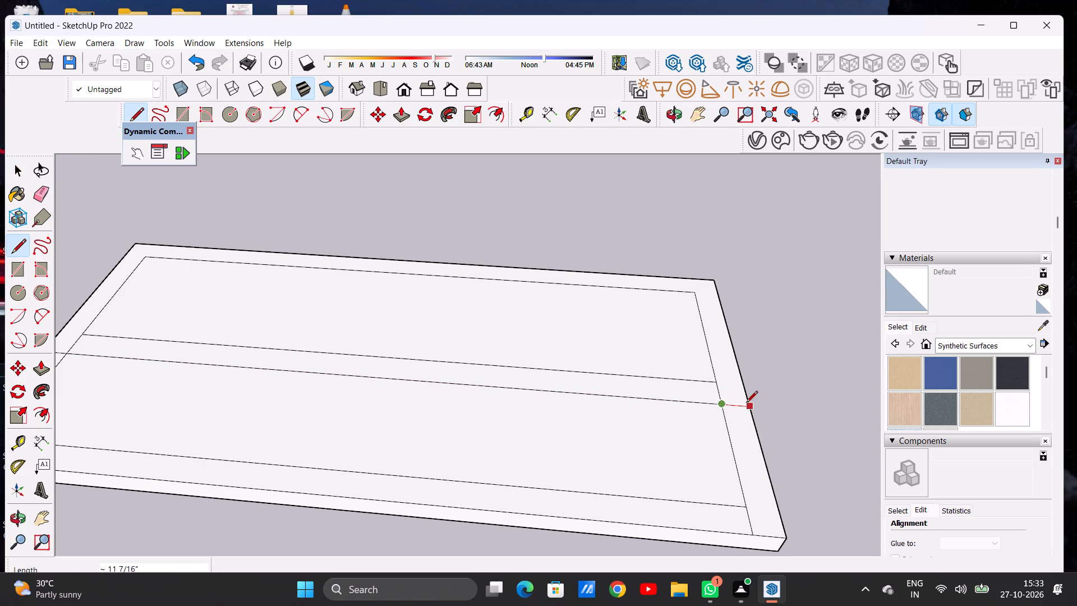
left_click(748, 403)
key("space")
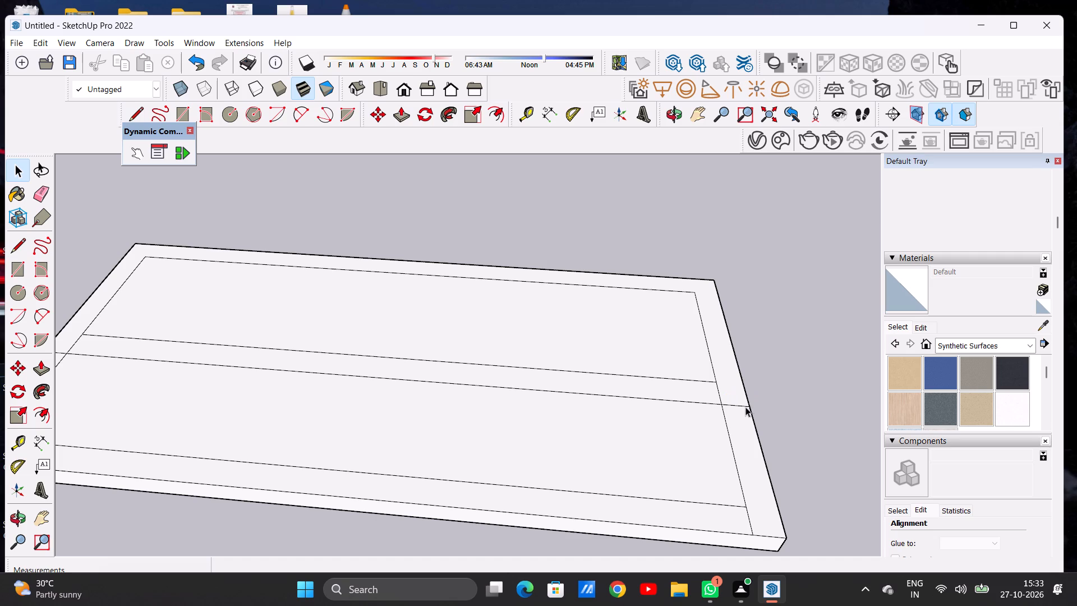
Inspect the divided border and central partition lines from directly above and from oblique angles.
scroll(547, 407, "down", 6)
scroll(326, 383, "up", 6)
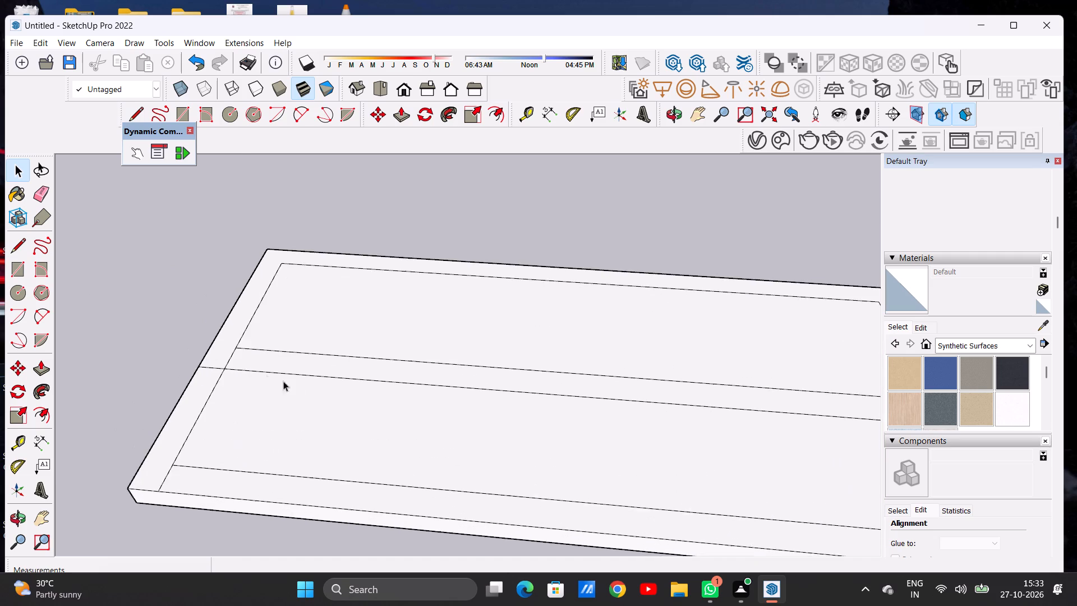
scroll(283, 381, "up", 6)
middle_click_drag(221, 358, 252, 480)
scroll(231, 439, "down", 8)
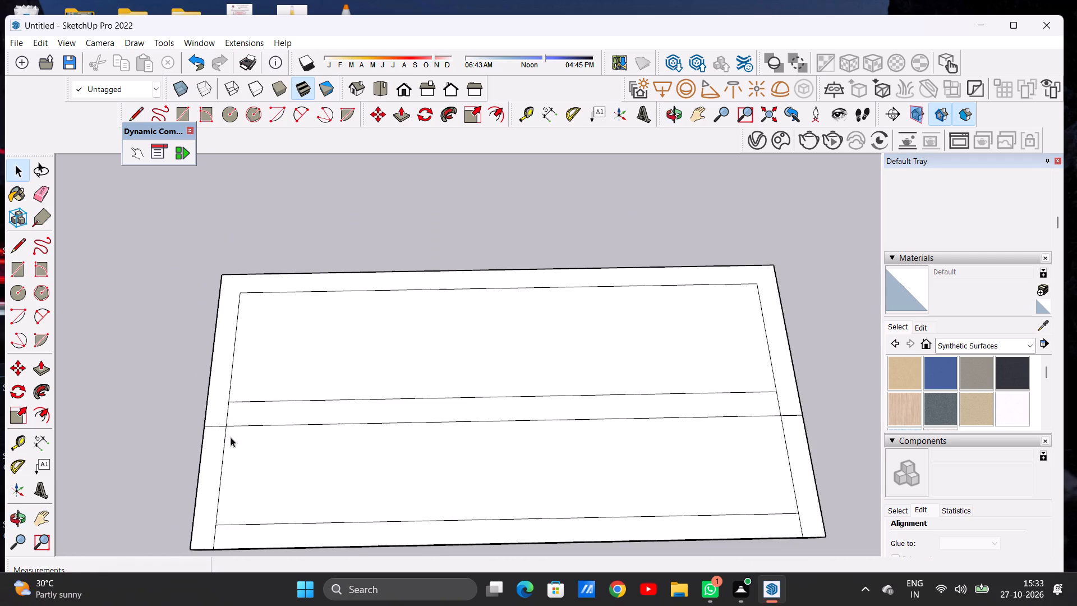
scroll(237, 433, "down", 9)
scroll(472, 450, "down", 1)
middle_click_drag(449, 445, 451, 360)
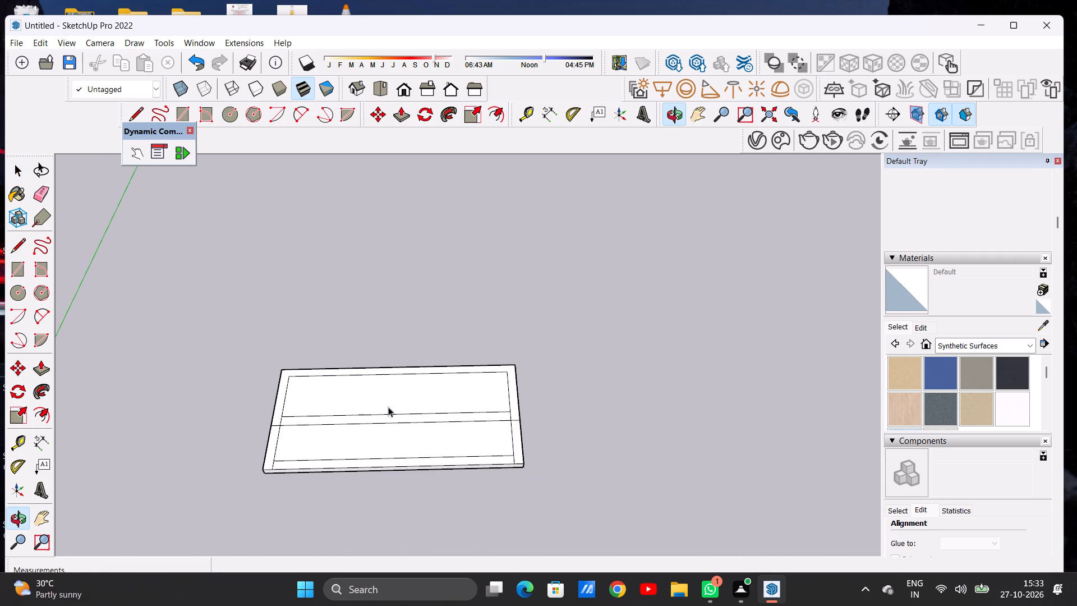
scroll(252, 424, "up", 5)
middle_click_drag(288, 446, 294, 392)
middle_click_drag(294, 392, 275, 433)
left_click(379, 85)
scroll(376, 299, "down", 2)
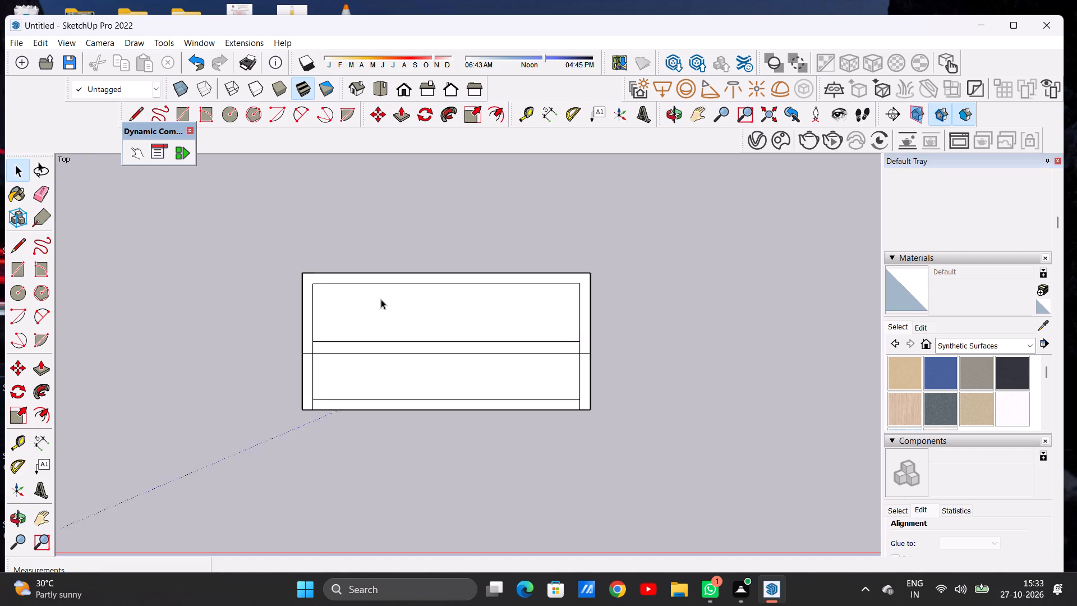
scroll(381, 299, "down", 3)
middle_click_drag(411, 425, 410, 351)
middle_click_drag(401, 429, 401, 287)
middle_click_drag(354, 410, 361, 361)
scroll(579, 318, "up", 5)
scroll(569, 344, "down", 4)
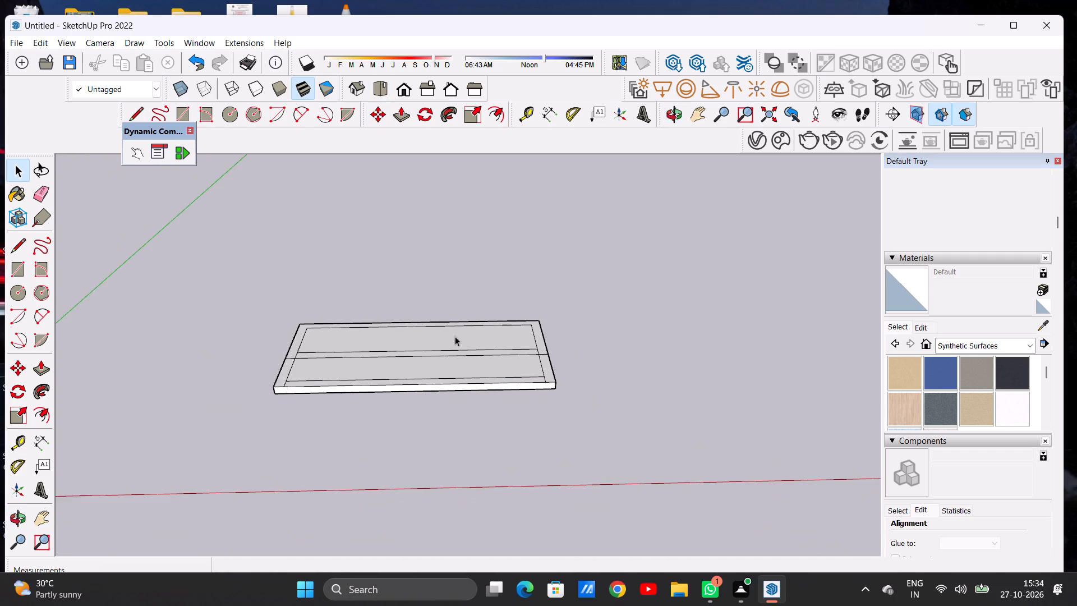
scroll(430, 332, "up", 4)
scroll(580, 352, "down", 6)
scroll(527, 317, "down", 1)
scroll(527, 317, "up", 5)
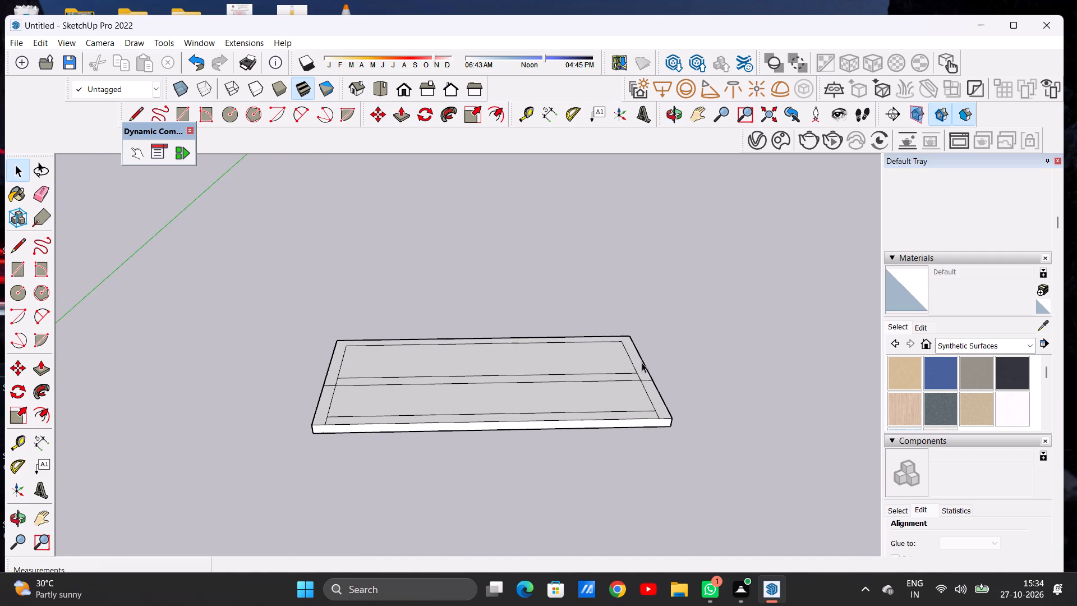
Push/Pull the rear U-shaped part of the border, behind the new dividing lines, up 10' to form walls.
middle_click_drag(605, 365, 582, 397)
key("p")
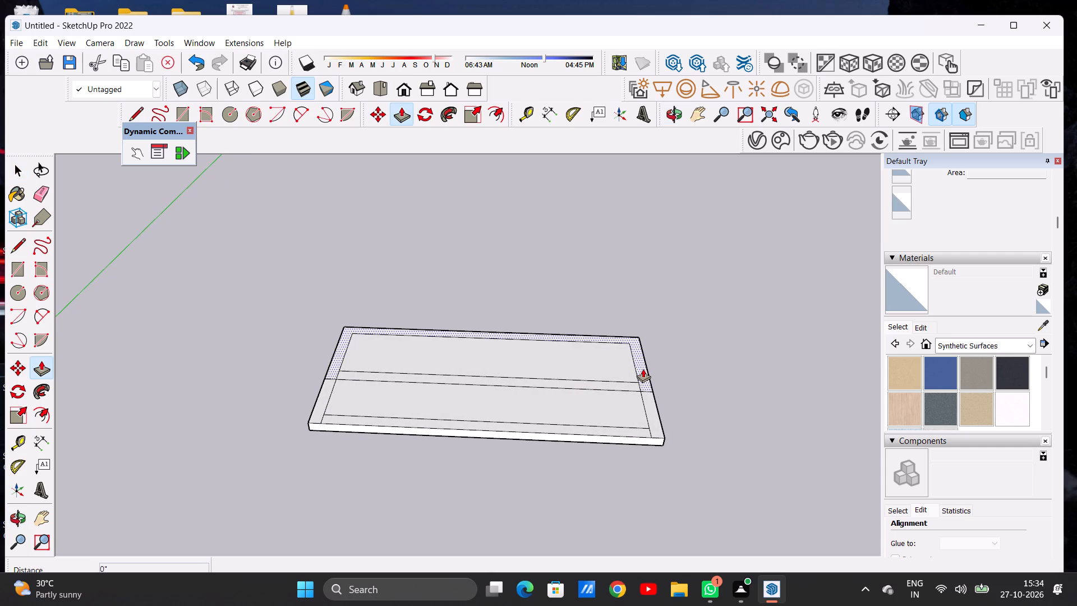
left_click(643, 369)
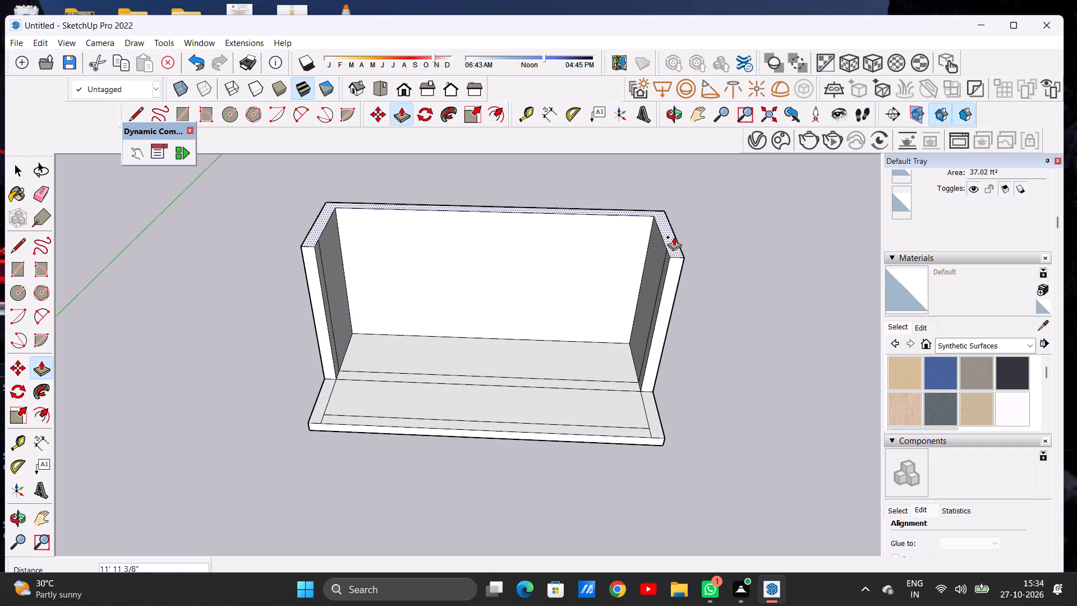
type("10'")
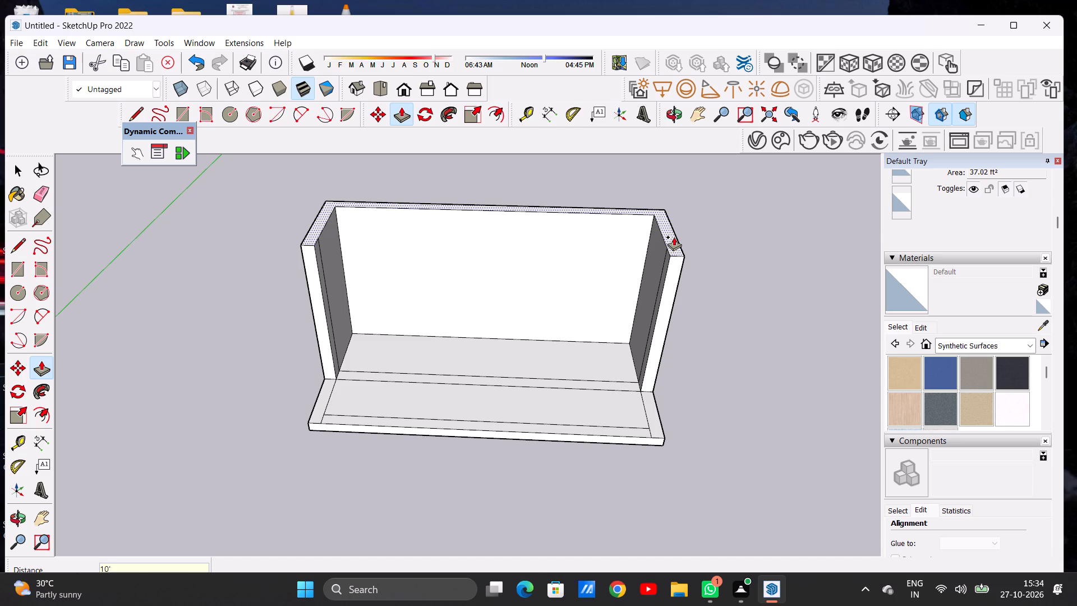
key("Return")
key("space")
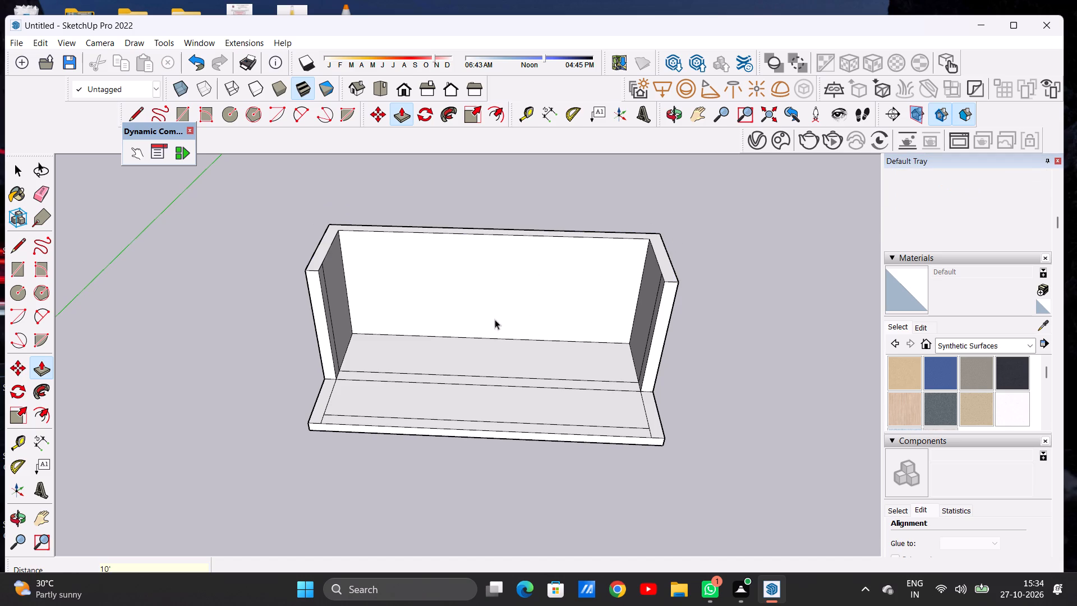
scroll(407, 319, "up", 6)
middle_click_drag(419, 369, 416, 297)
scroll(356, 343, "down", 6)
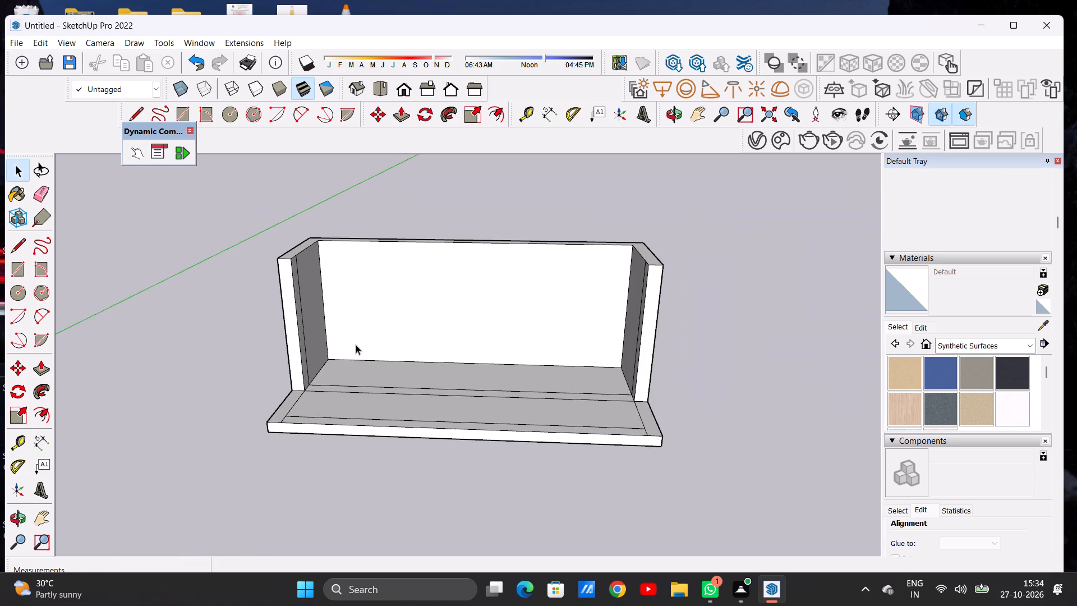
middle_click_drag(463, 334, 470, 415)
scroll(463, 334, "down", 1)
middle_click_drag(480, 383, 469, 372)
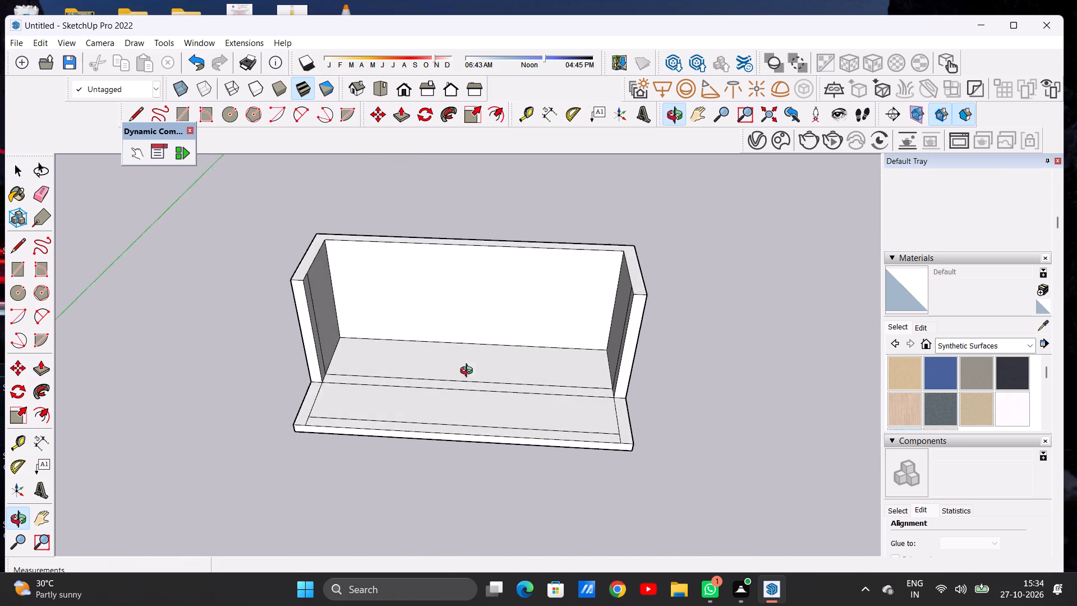
Push/Pull the long strip between the two central partition lines up 10' to align with the top of the side walls.
middle_click_drag(469, 372, 481, 342)
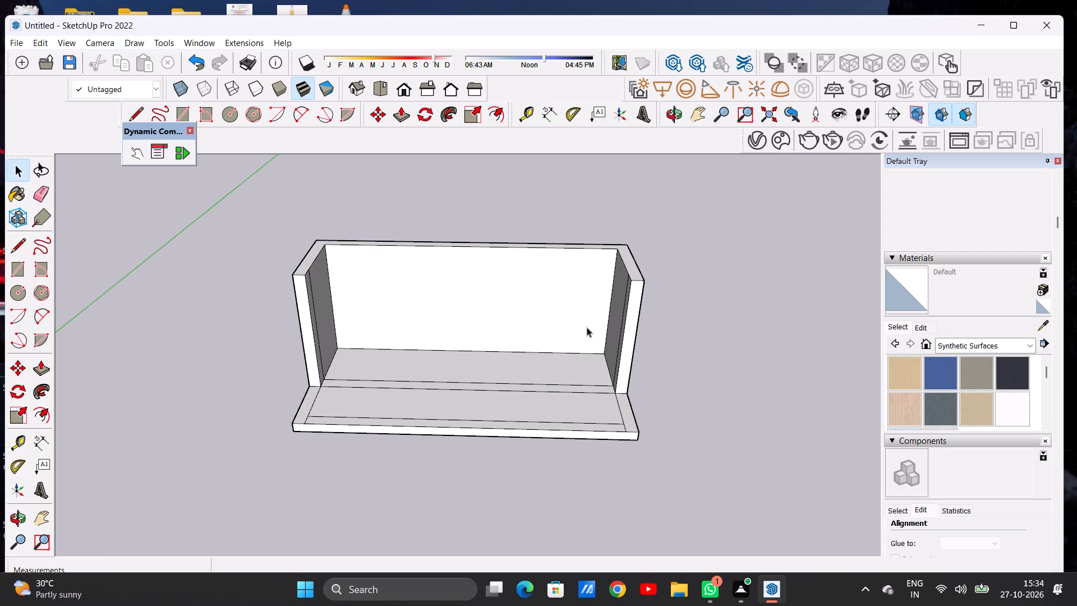
key("p")
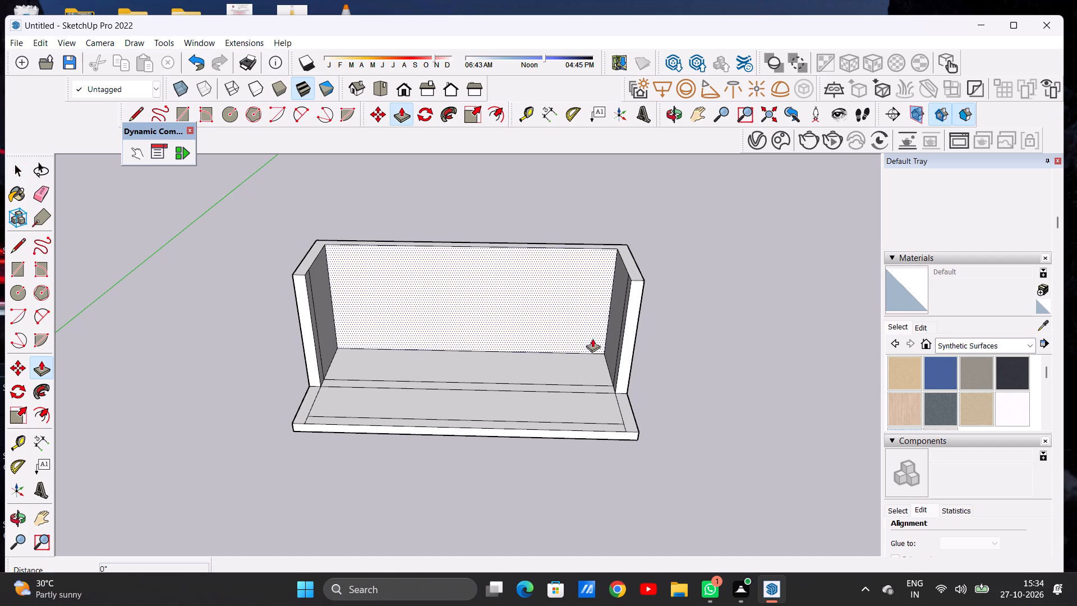
scroll(608, 378, "up", 4)
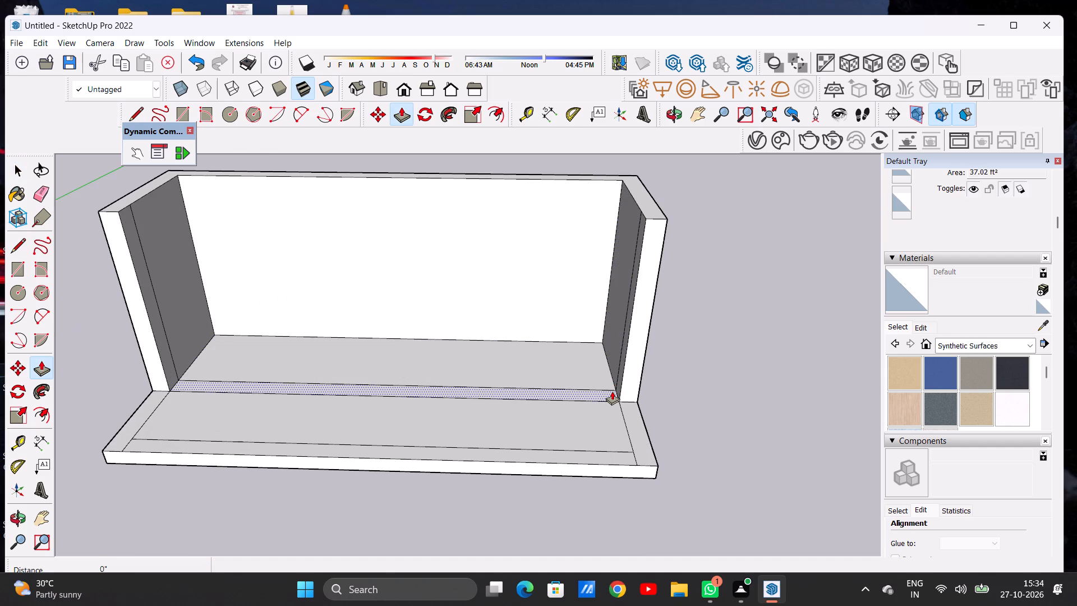
left_click(615, 391)
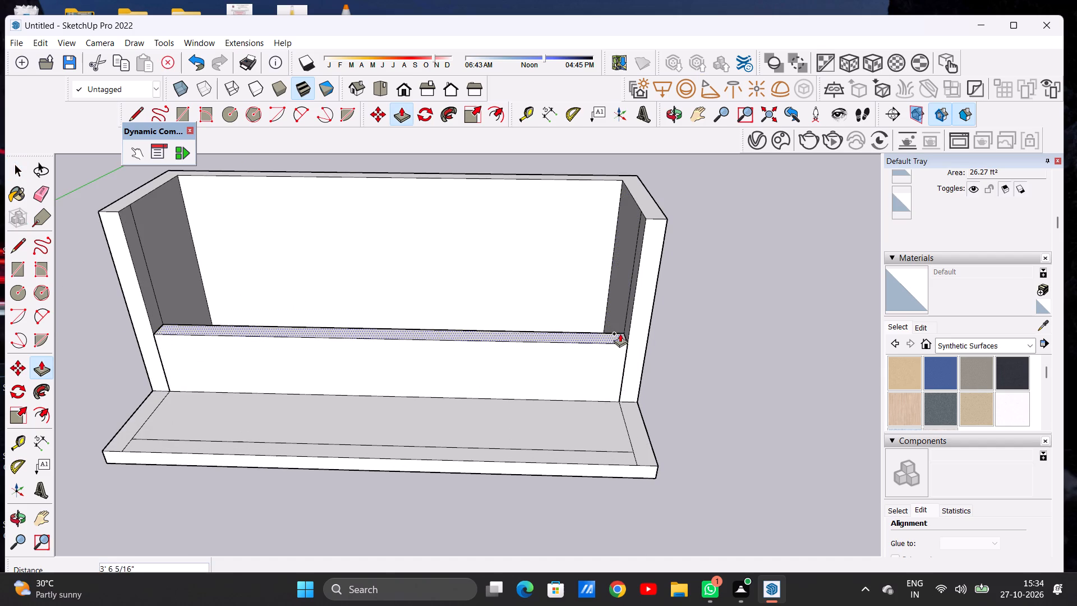
scroll(625, 328, "down", 6)
scroll(640, 261, "up", 12)
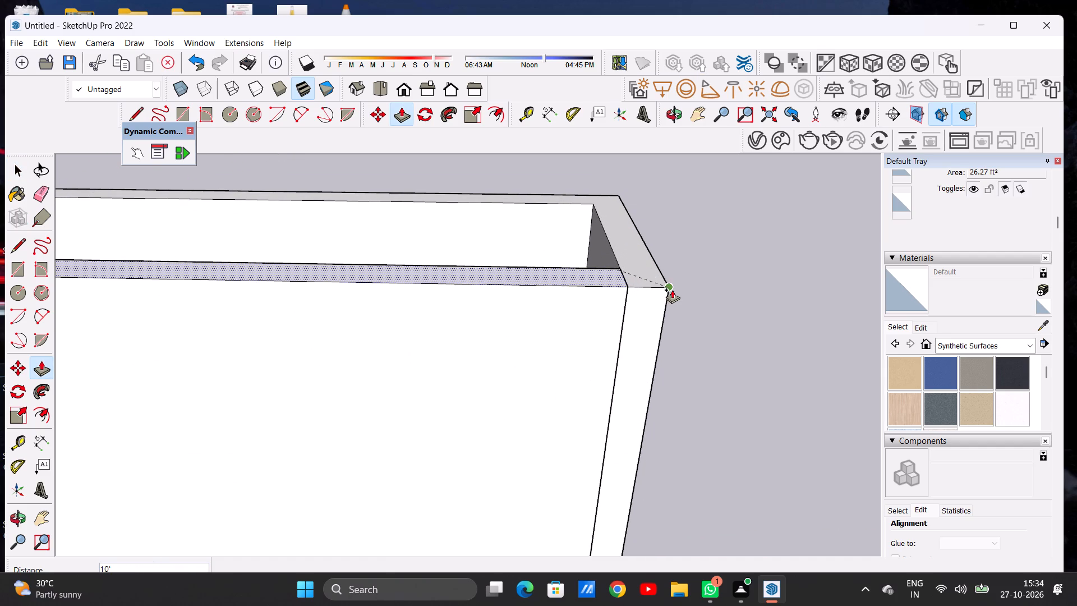
left_click(672, 290)
key("space")
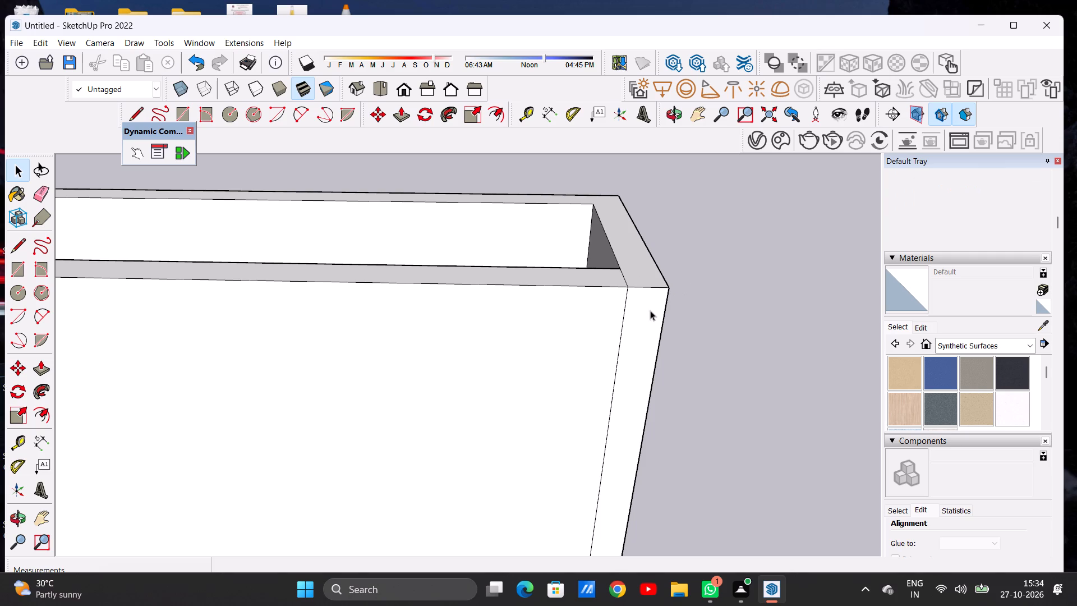
Examine the enclosed walls and the projecting front slab in the standard front view and from raised angles.
scroll(462, 293, "down", 19)
scroll(370, 312, "up", 2)
middle_click_drag(432, 336, 429, 255)
scroll(474, 314, "up", 5)
middle_click_drag(476, 374, 462, 353)
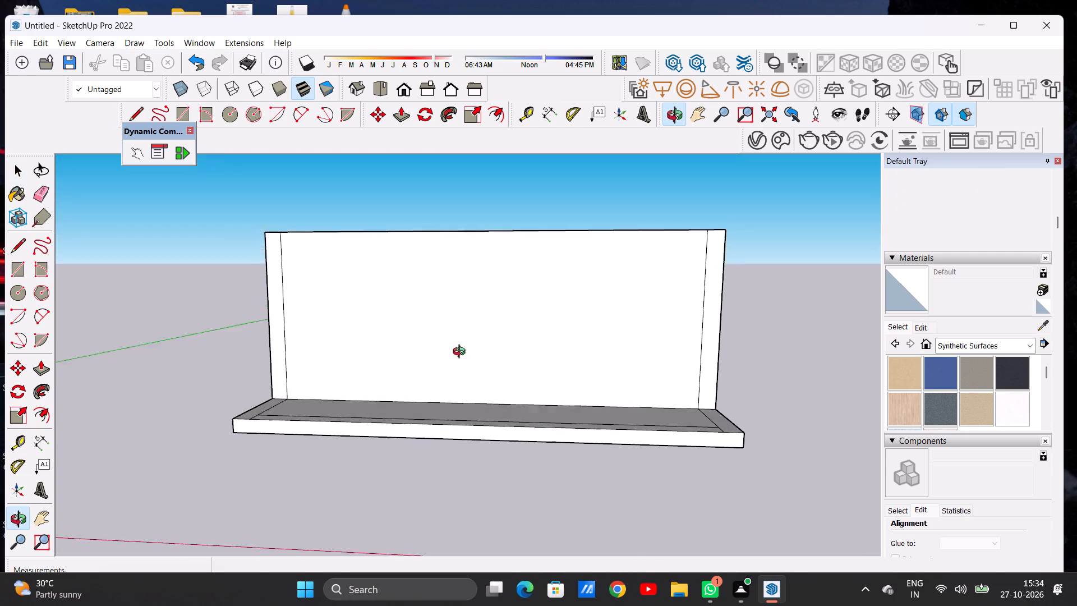
middle_click_drag(462, 353, 476, 346)
middle_click(476, 346)
scroll(458, 358, "down", 10)
scroll(439, 347, "up", 6)
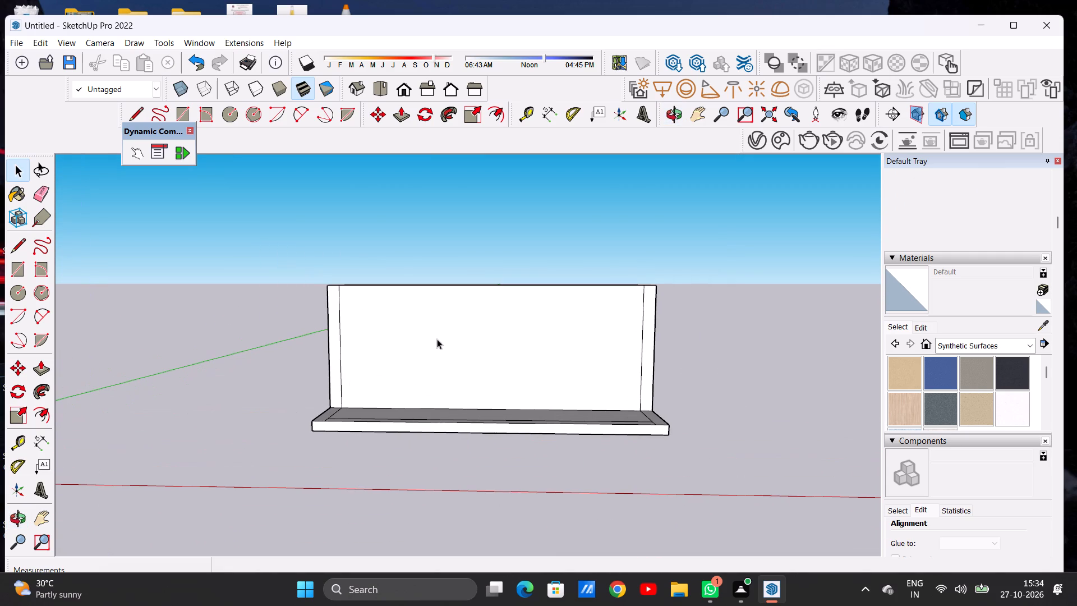
left_click(399, 87)
scroll(439, 398, "down", 4)
scroll(442, 376, "up", 1)
scroll(442, 376, "down", 1)
scroll(442, 376, "up", 2)
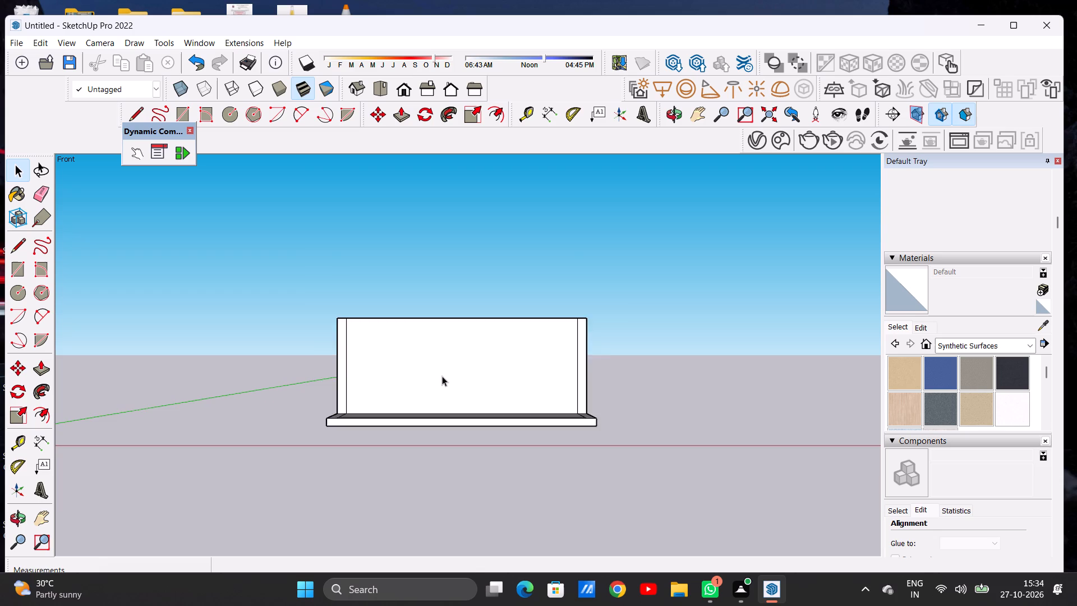
scroll(442, 376, "up", 5)
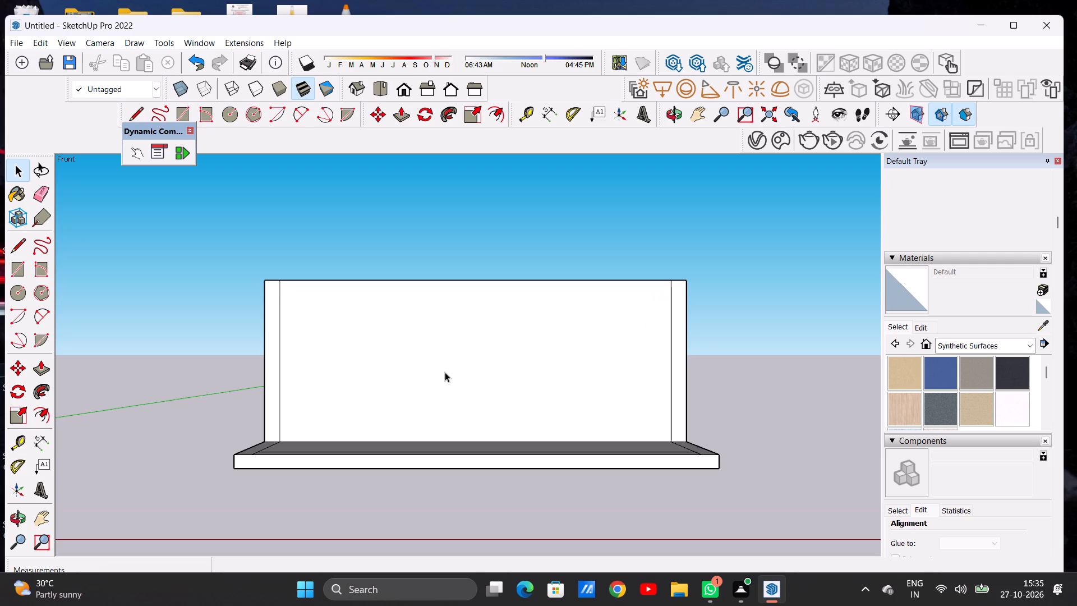
scroll(445, 372, "down", 3)
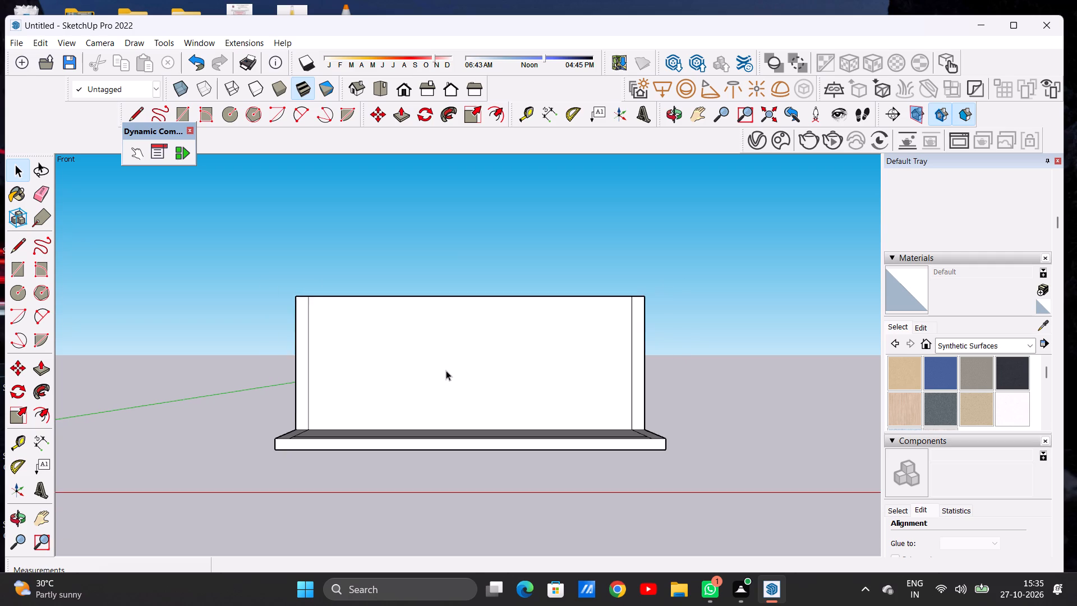
middle_click_drag(446, 371, 433, 516)
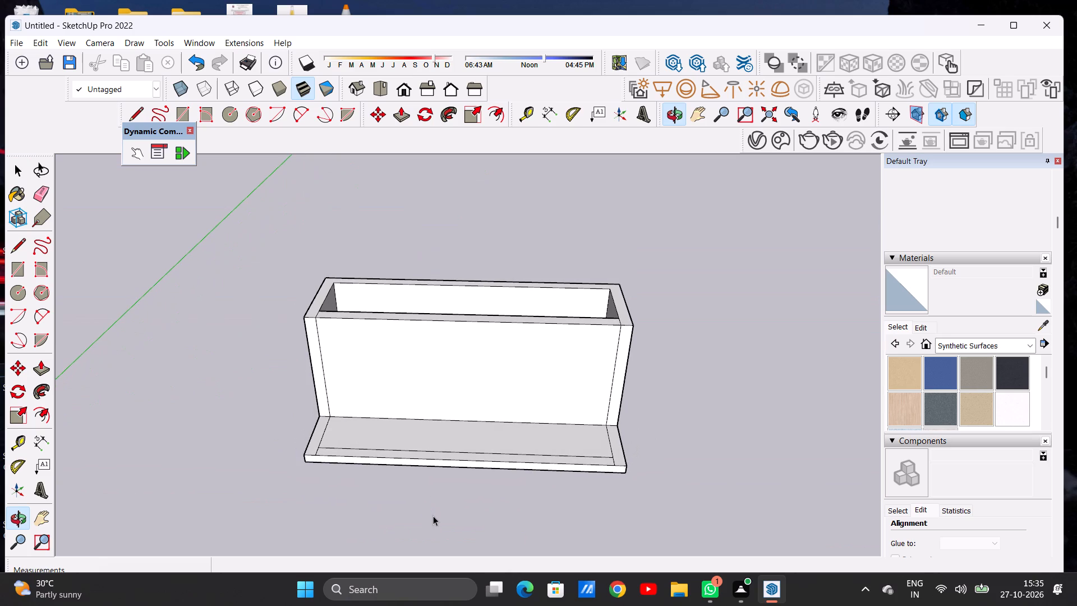
scroll(427, 364, "up", 1)
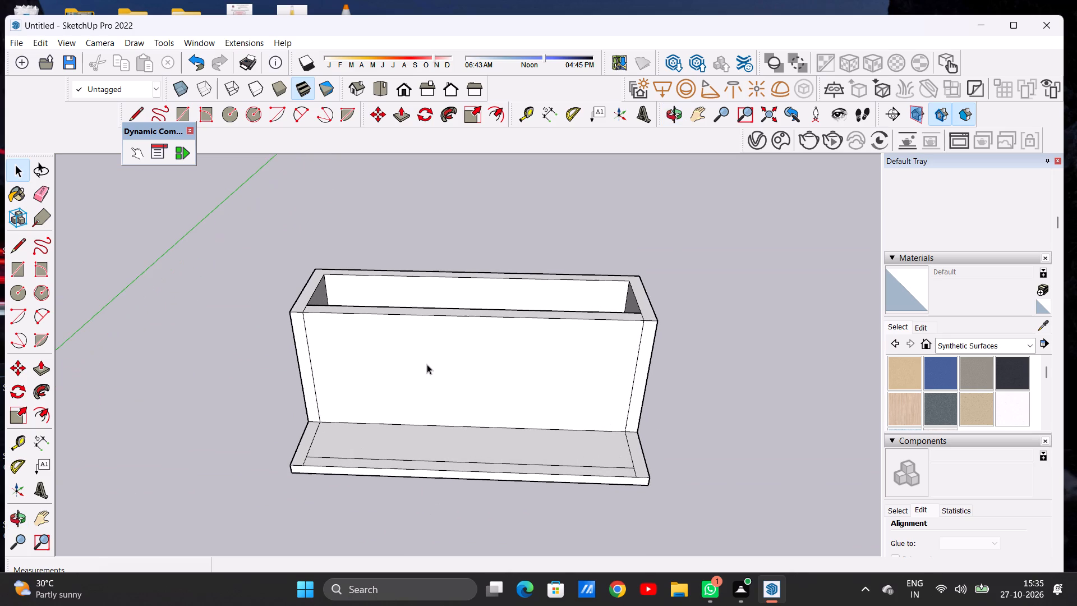
scroll(427, 364, "down", 2)
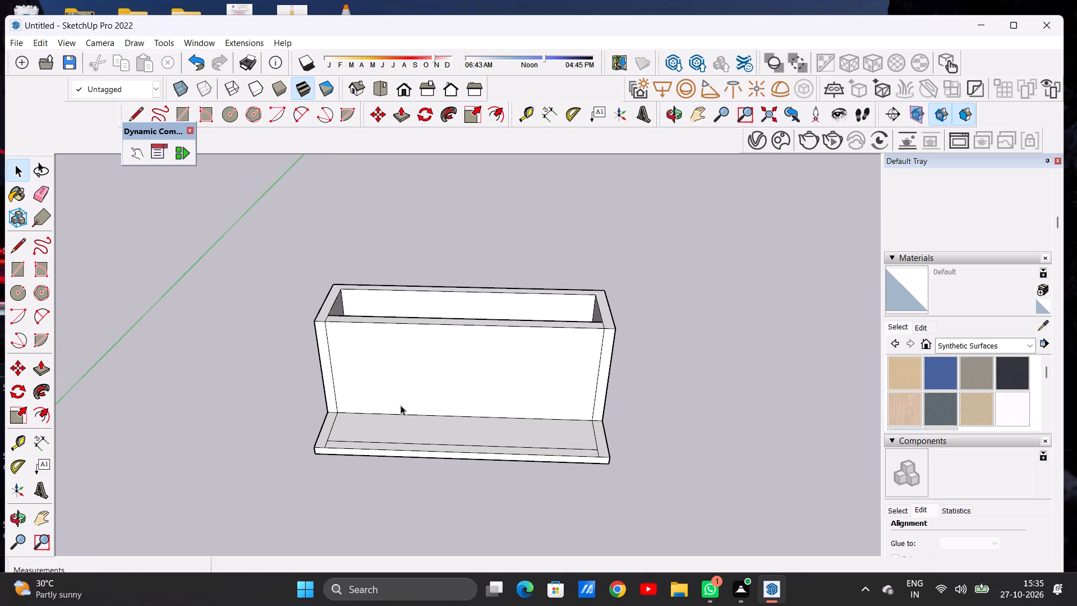
middle_click_drag(397, 403, 407, 331)
scroll(414, 344, "up", 1)
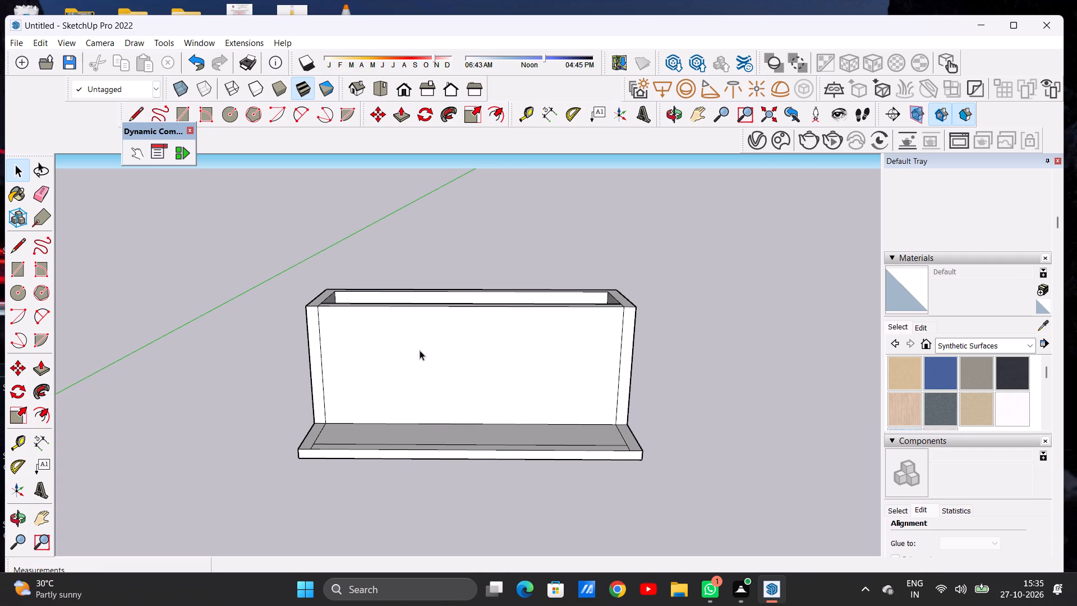
scroll(429, 356, "down", 6)
middle_click_drag(388, 387, 382, 346)
scroll(447, 345, "up", 3)
scroll(447, 345, "down", 1)
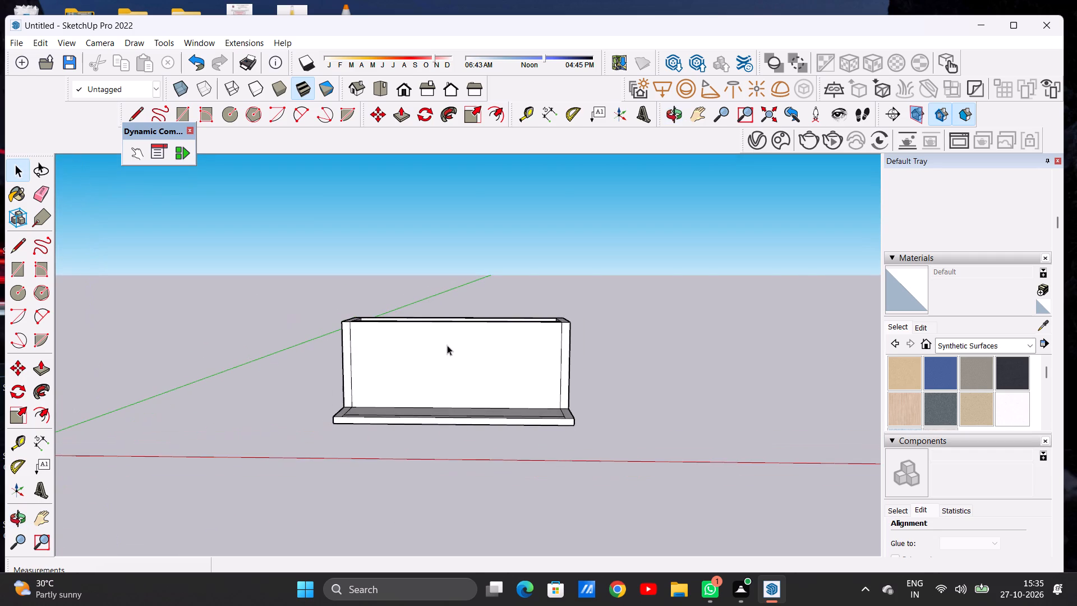
scroll(452, 348, "up", 2)
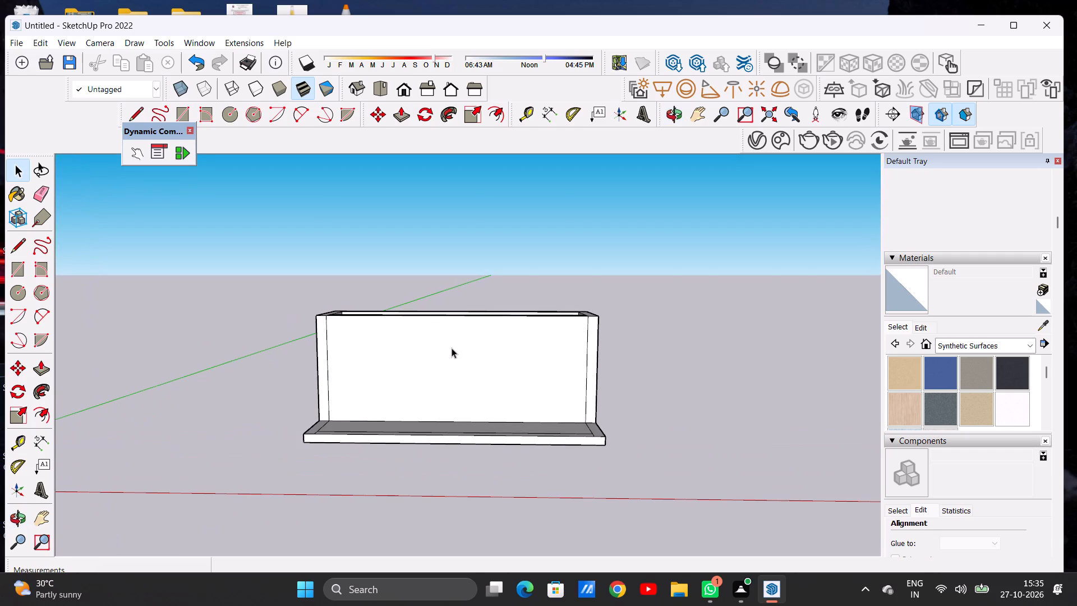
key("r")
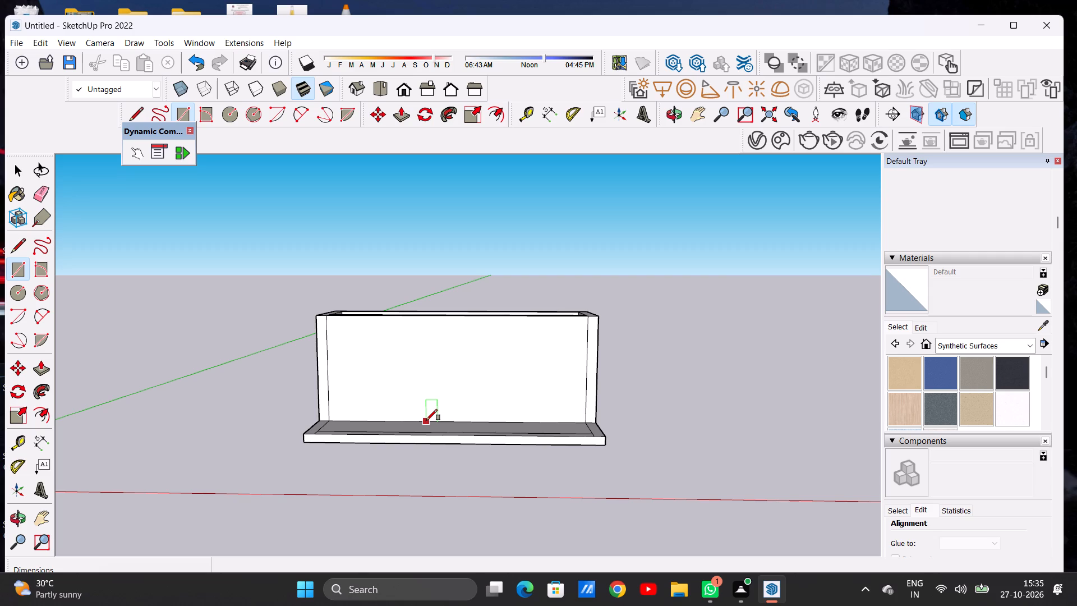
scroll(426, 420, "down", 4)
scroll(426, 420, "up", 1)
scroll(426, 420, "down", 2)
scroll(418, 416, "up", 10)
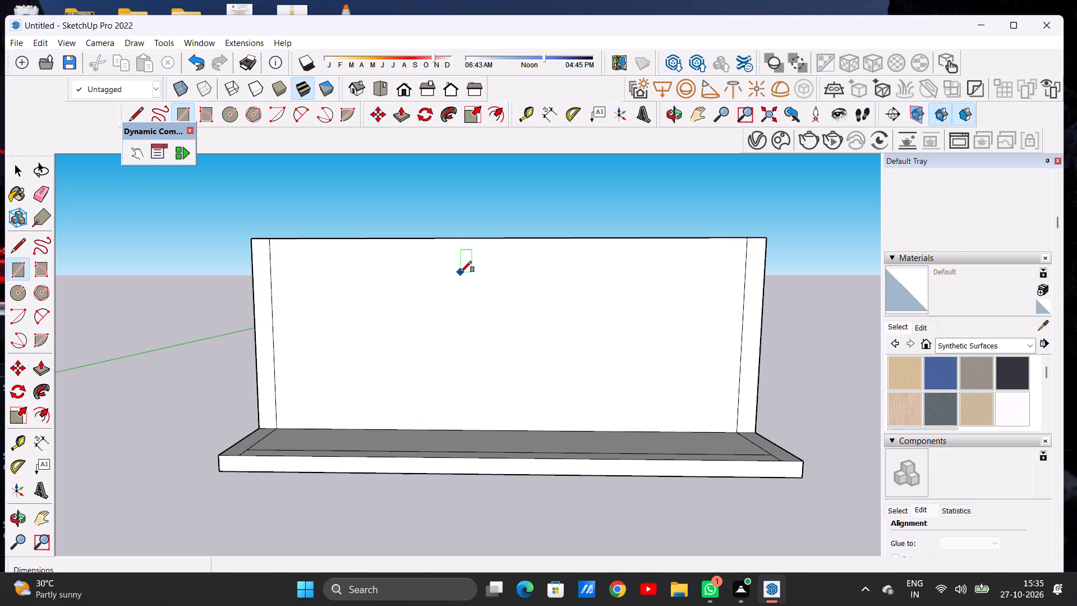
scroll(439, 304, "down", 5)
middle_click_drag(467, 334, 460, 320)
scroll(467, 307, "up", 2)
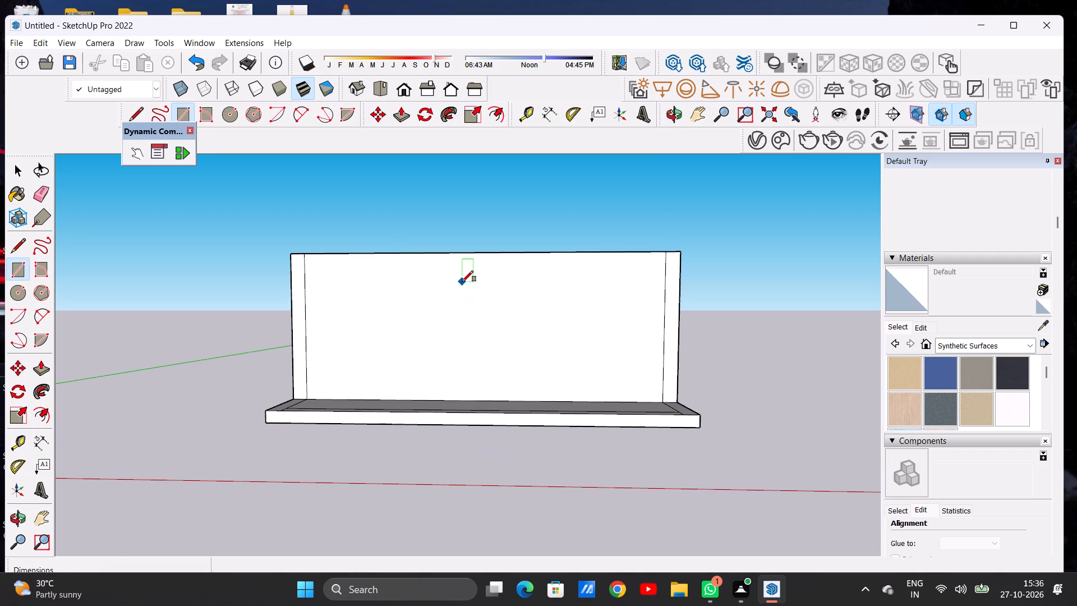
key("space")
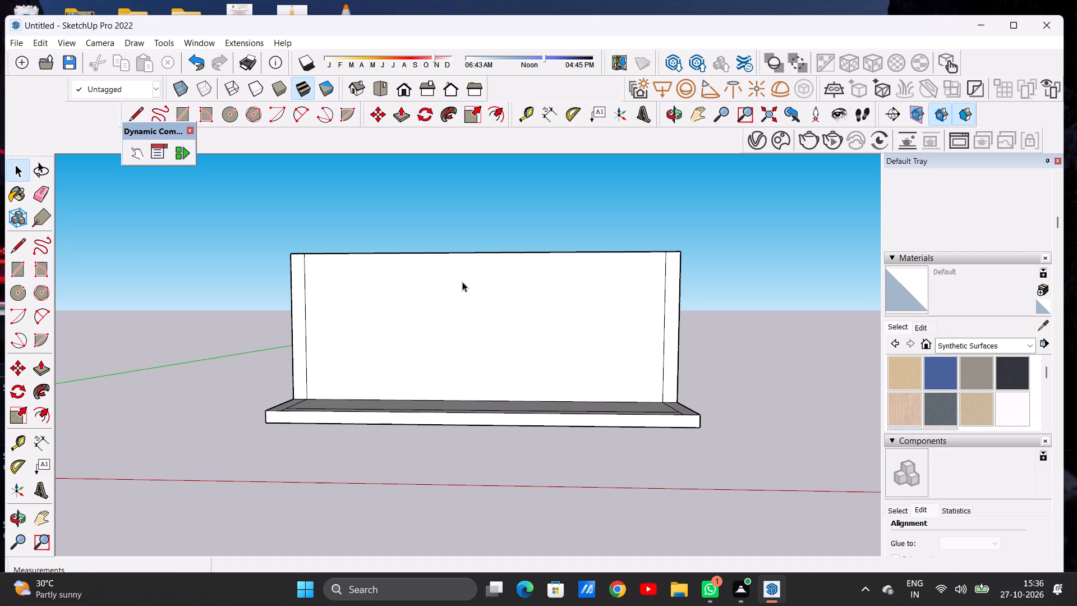
Draw a vertical 10' line on the front wall face from its top edge down to the slab, left of the middle.
type("L")
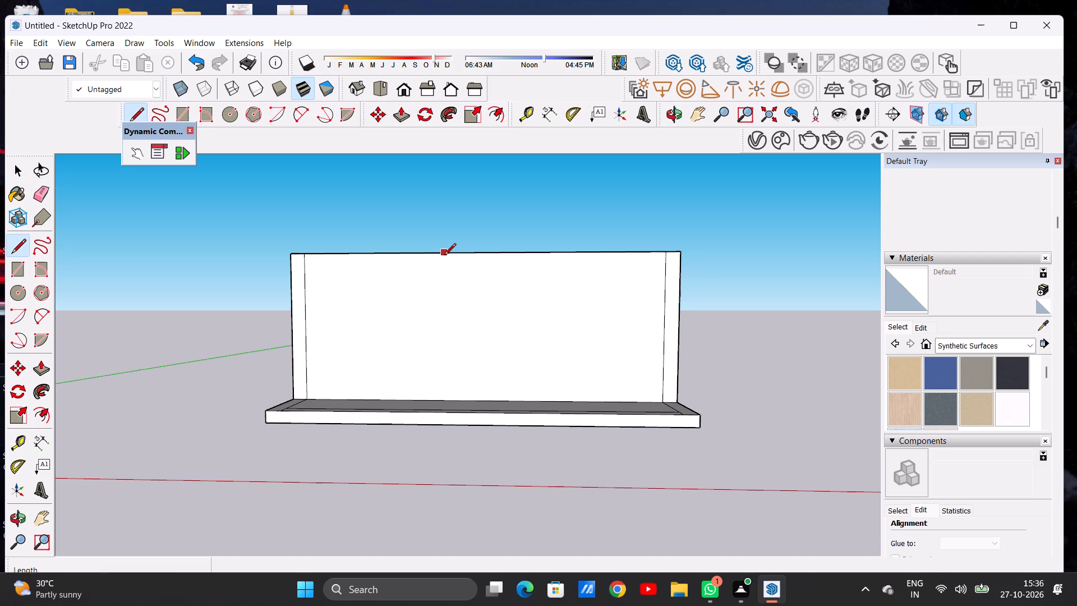
left_click(444, 256)
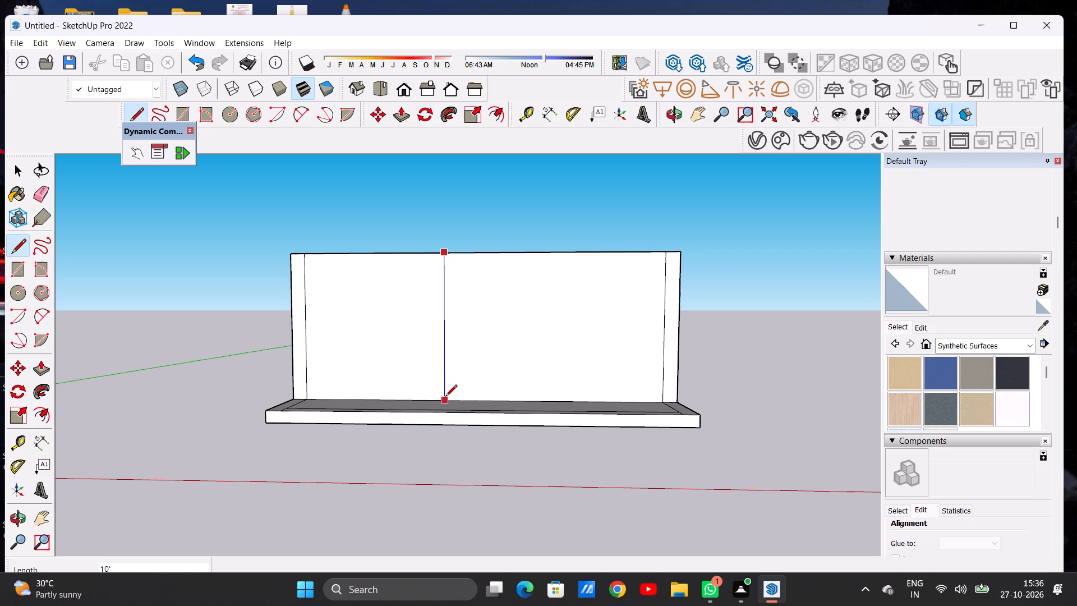
left_click(445, 397)
key("space")
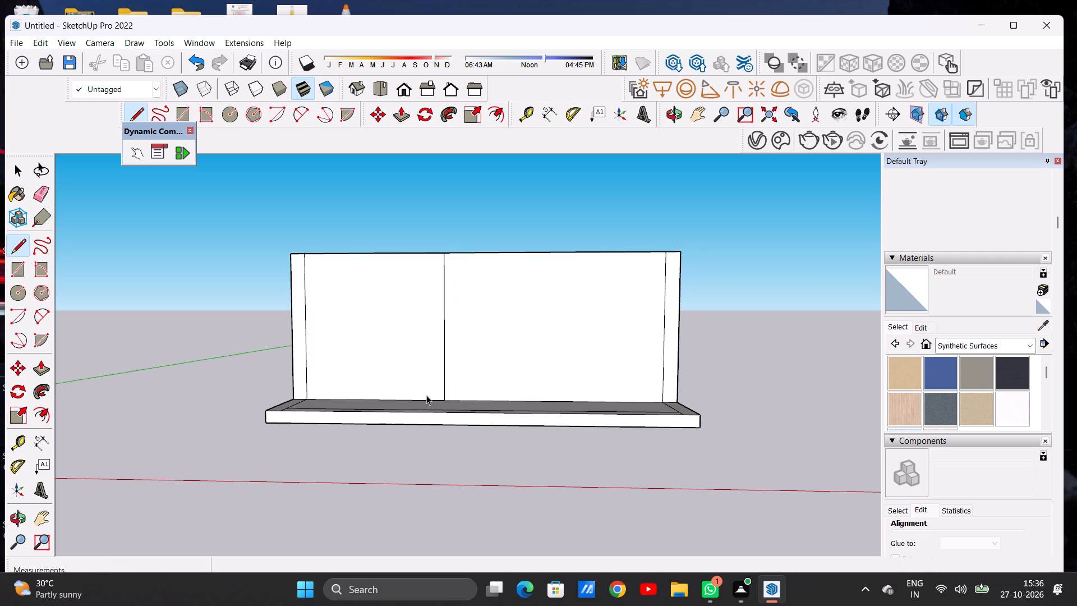
Draw a window rectangle about 5' 7 1/2" by 4' 11 9/16" on the front wall, right of the vertical dividing line.
scroll(388, 385, "down", 4)
scroll(384, 383, "up", 1)
scroll(384, 383, "down", 2)
scroll(497, 352, "up", 6)
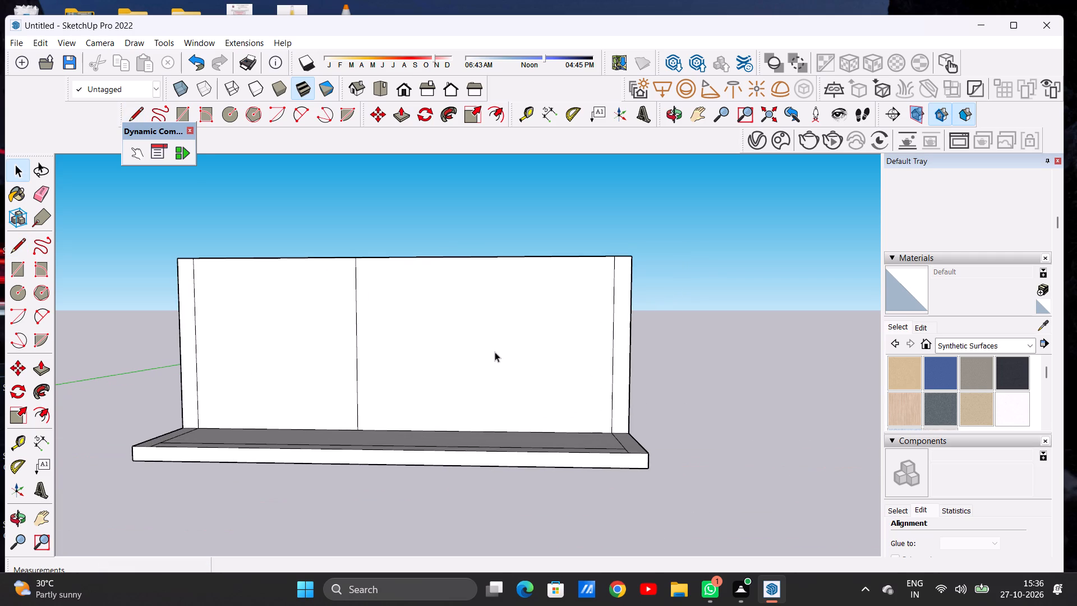
key("r")
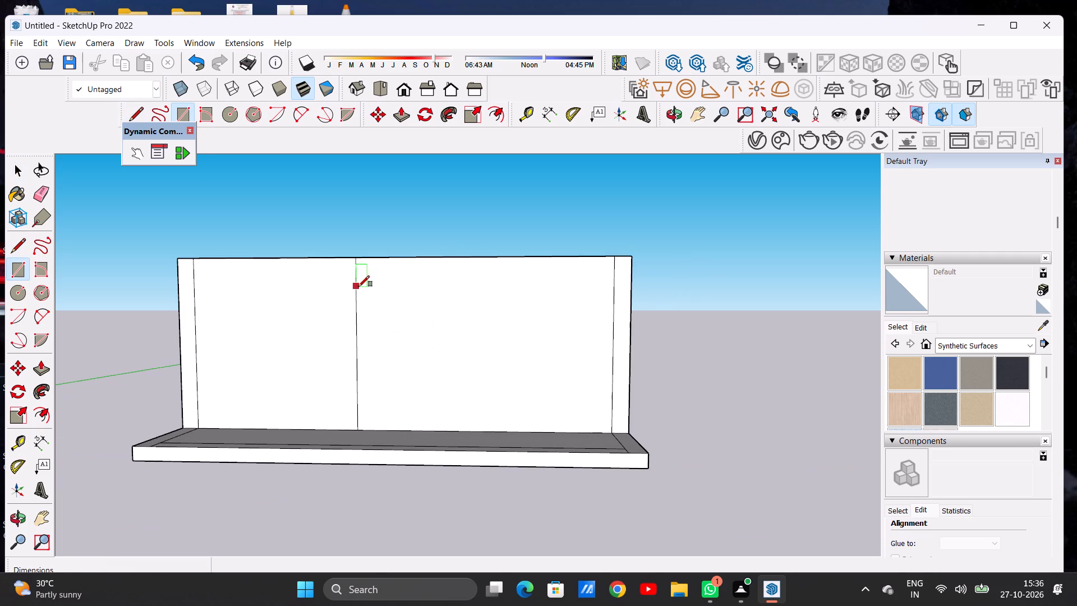
left_click(394, 290)
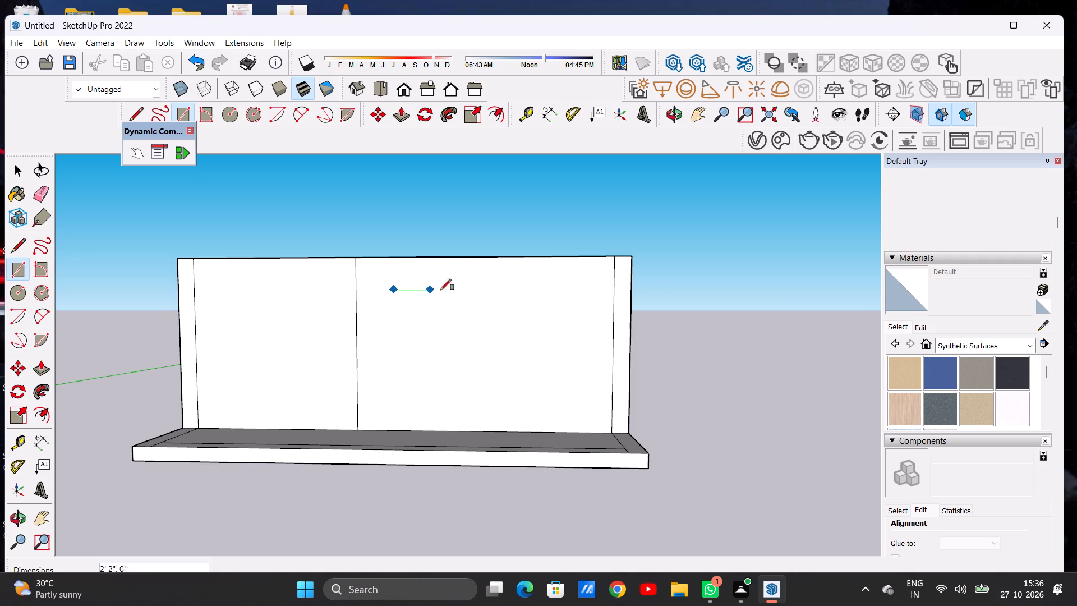
left_click(480, 388)
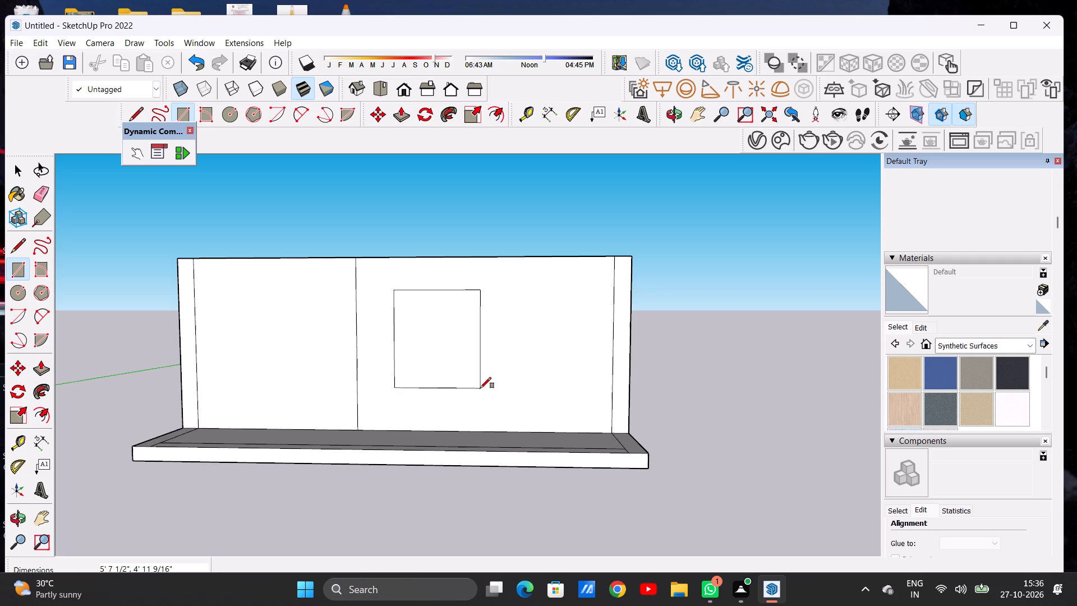
key("space")
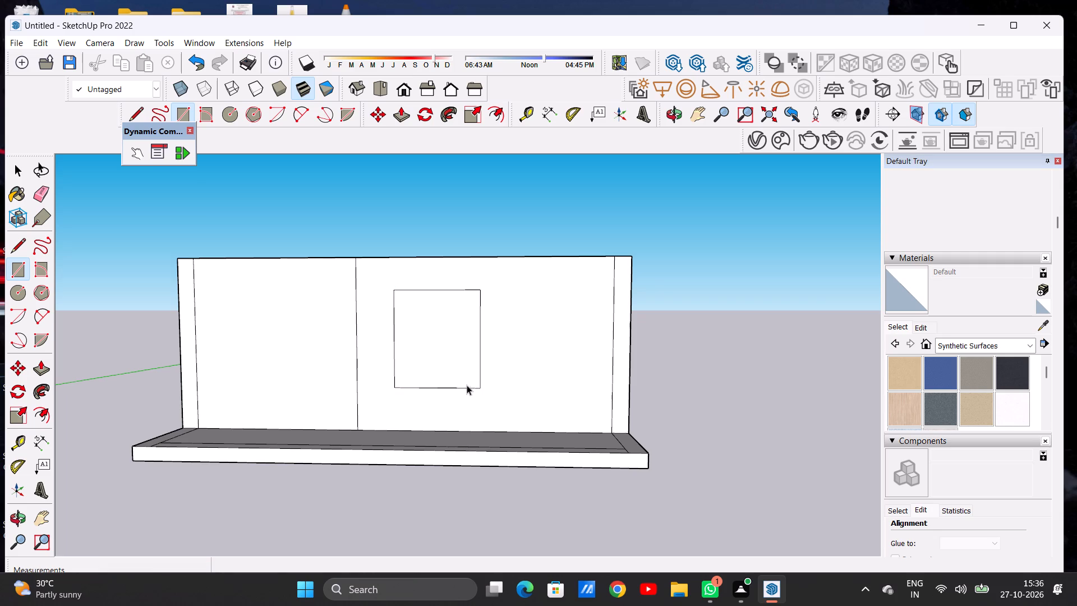
Push/Pull the window rectangle inward through the full thickness of the front wall to cut an opening.
scroll(286, 375, "down", 4)
scroll(401, 350, "up", 5)
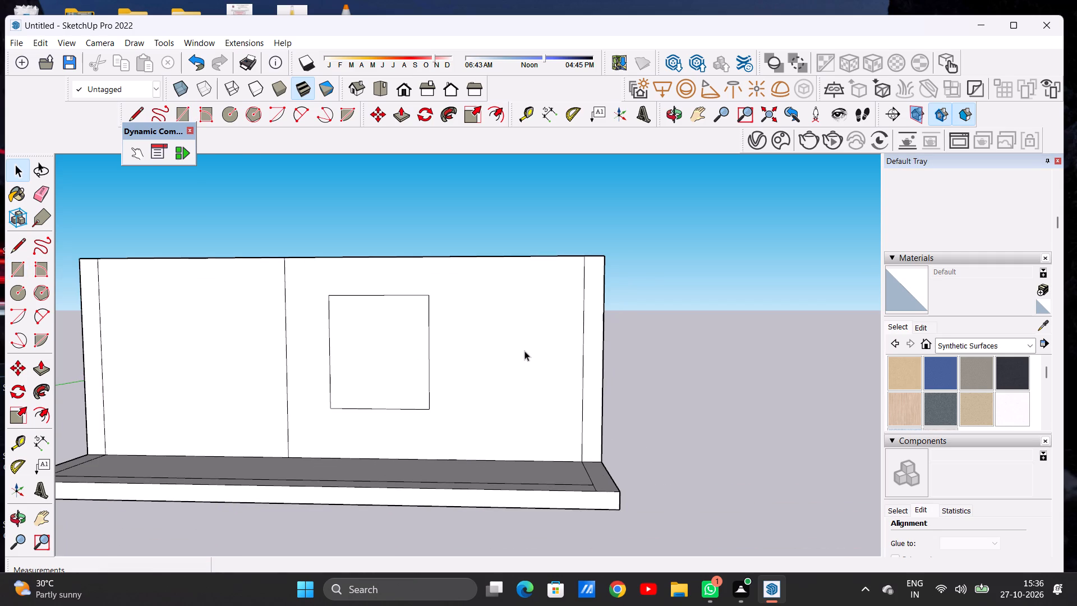
scroll(531, 347, "down", 1)
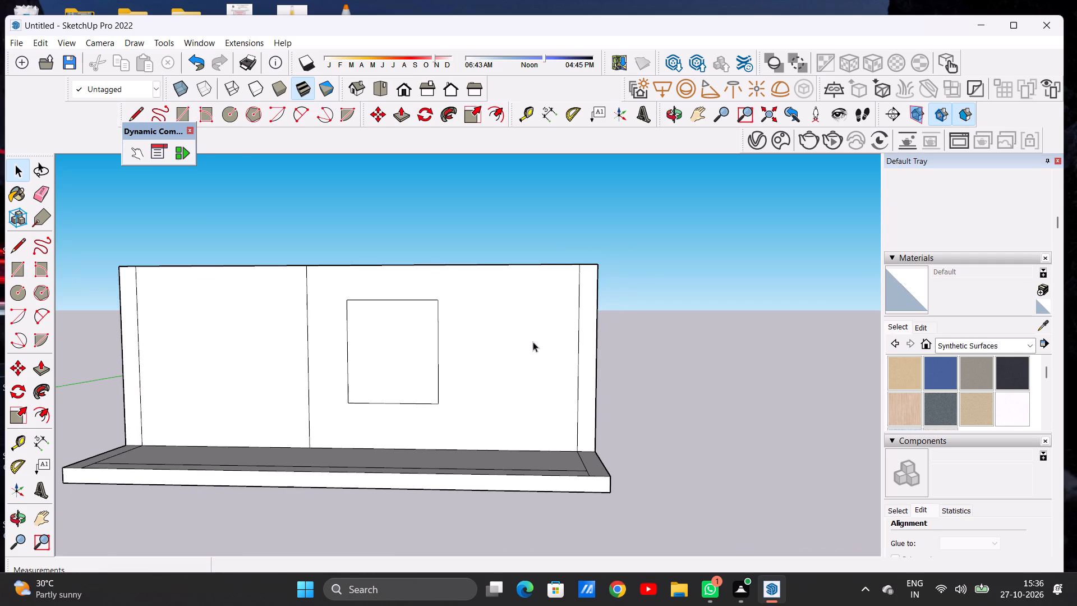
scroll(435, 329, "up", 4)
middle_click_drag(471, 316, 265, 371)
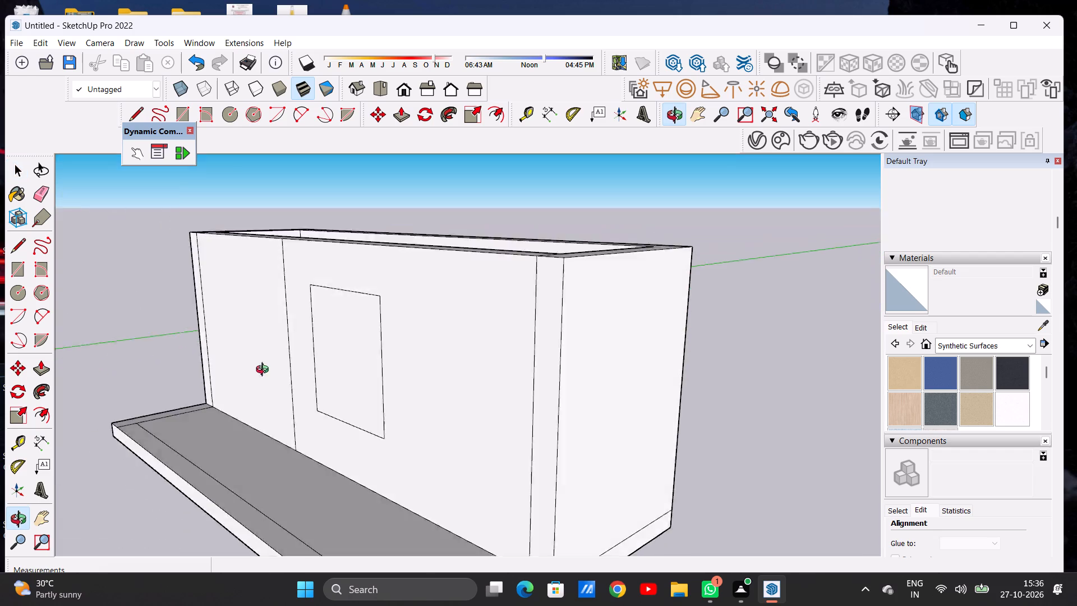
middle_click_drag(265, 371, 261, 457)
scroll(361, 321, "up", 1)
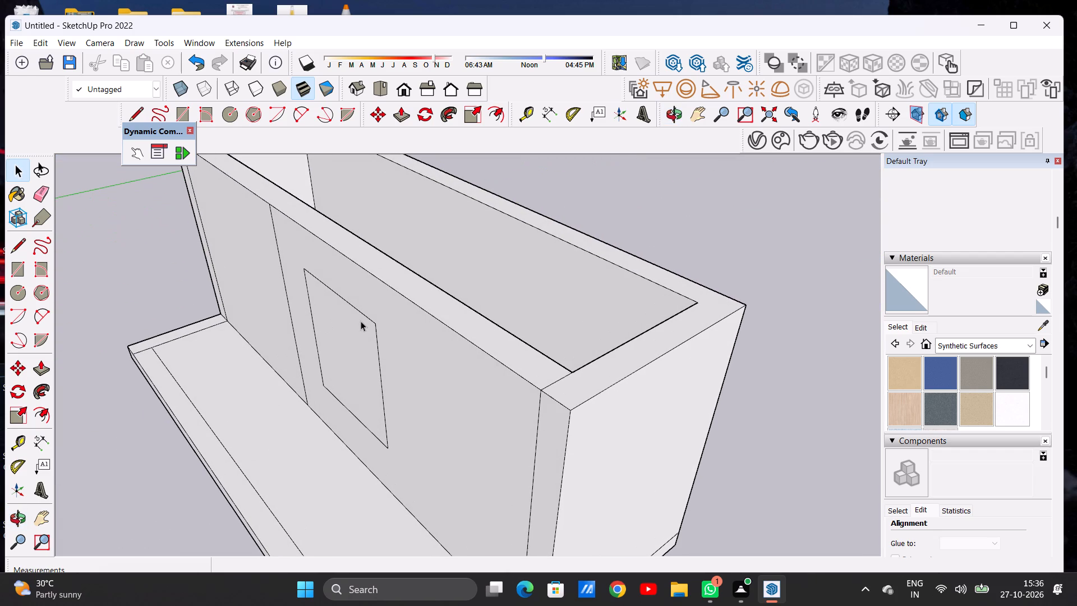
key("p")
scroll(357, 330, "up", 3)
left_click(354, 333)
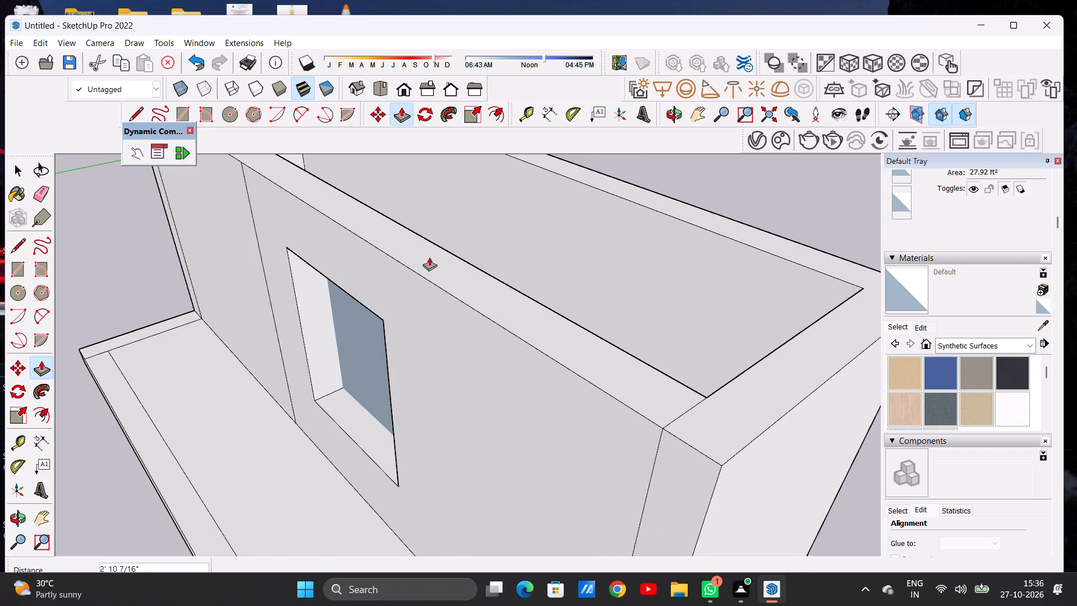
left_click(444, 250)
key("space")
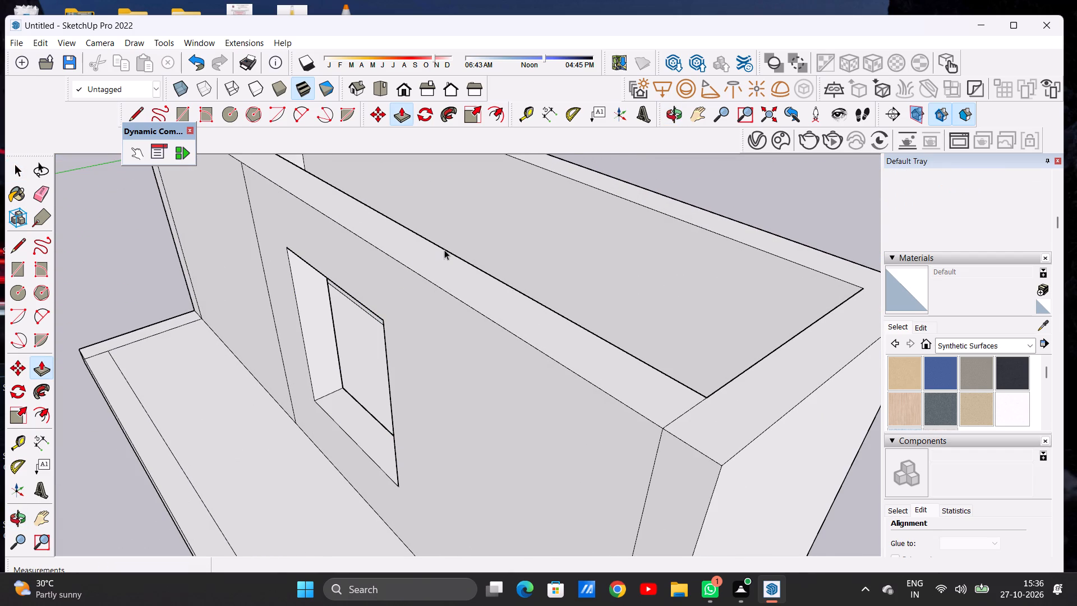
Draw a line along the window opening's top edge on the front wall to close the opening with a face.
scroll(432, 252, "down", 8)
middle_click_drag(298, 305, 523, 224)
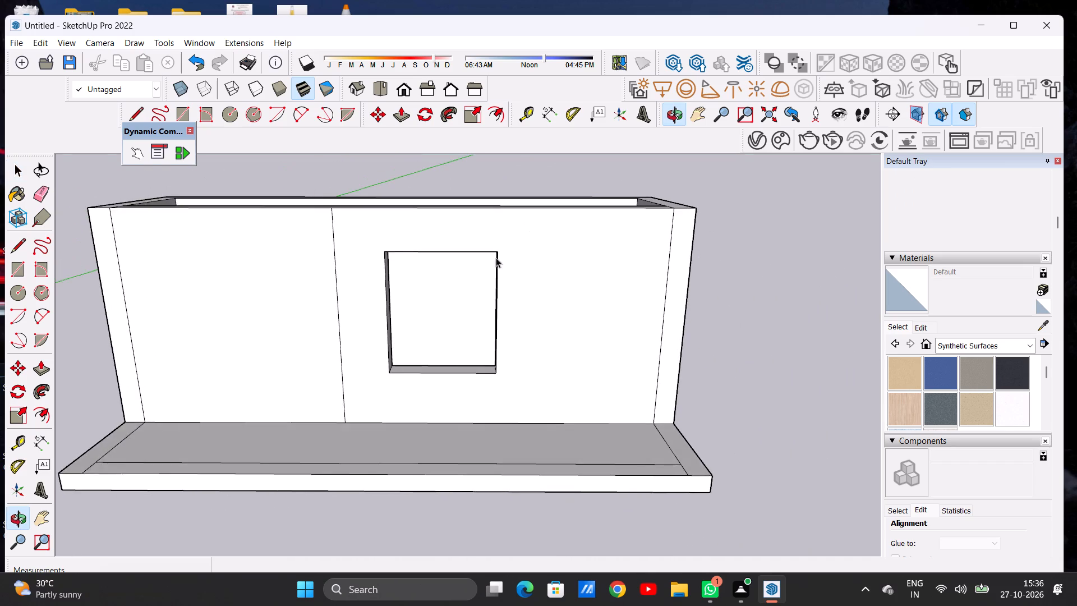
scroll(392, 324, "down", 2)
middle_click_drag(407, 359, 412, 309)
scroll(466, 261, "up", 3)
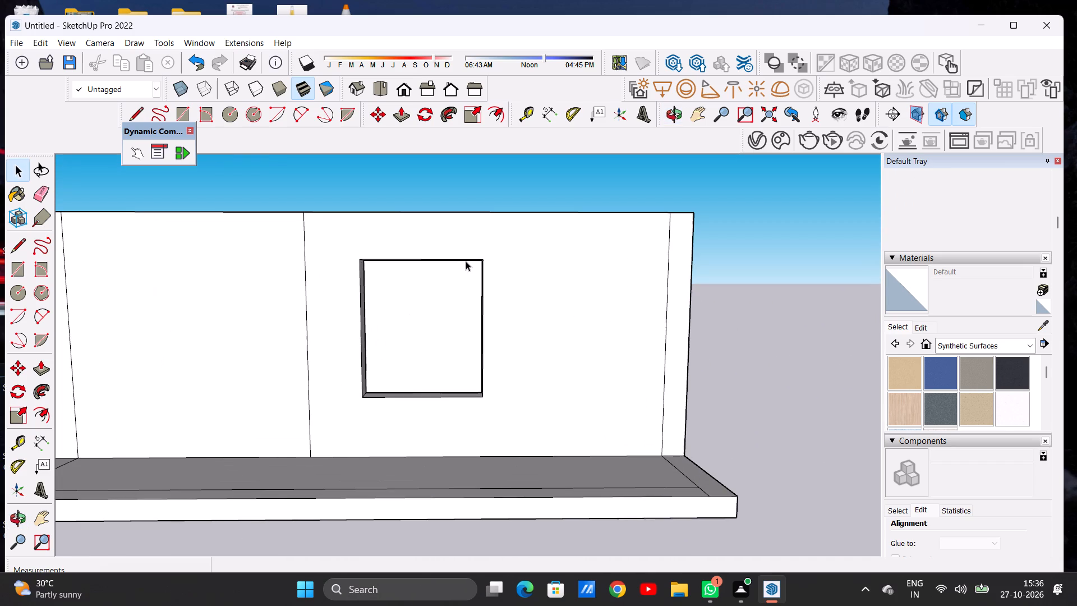
key("l")
left_click(360, 265)
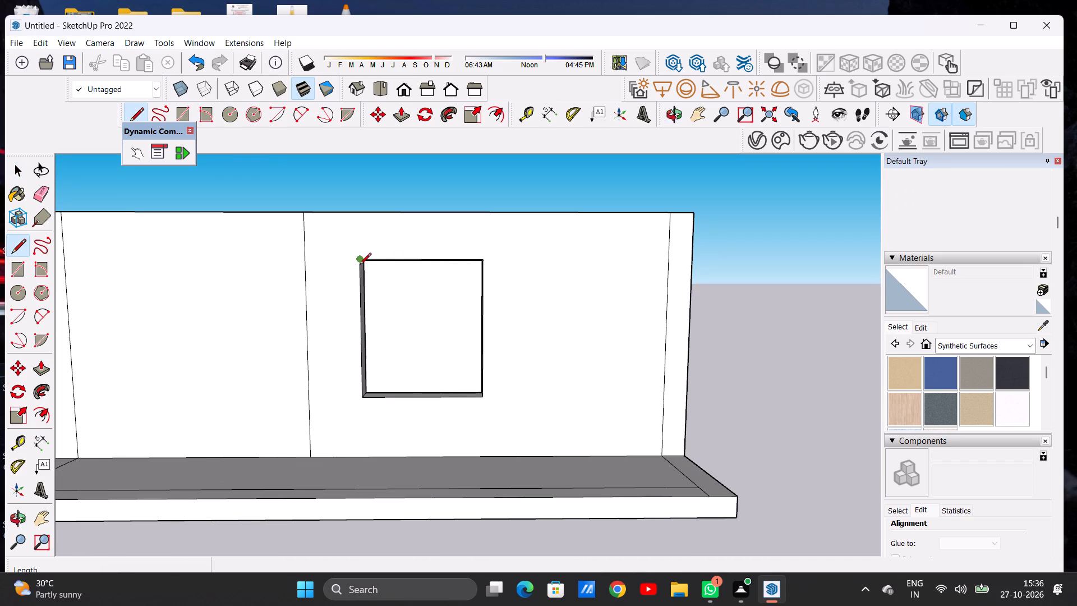
left_click(481, 263)
key("space")
Offset the window face's outline inward by about 4 3/4" to form a frame border.
type("OF")
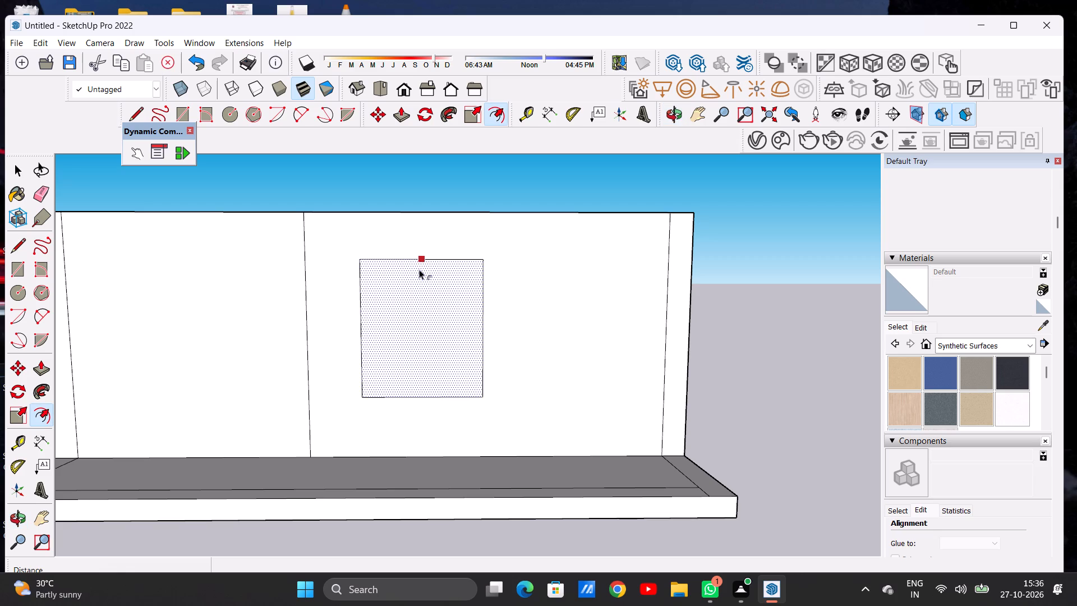
left_click(402, 273)
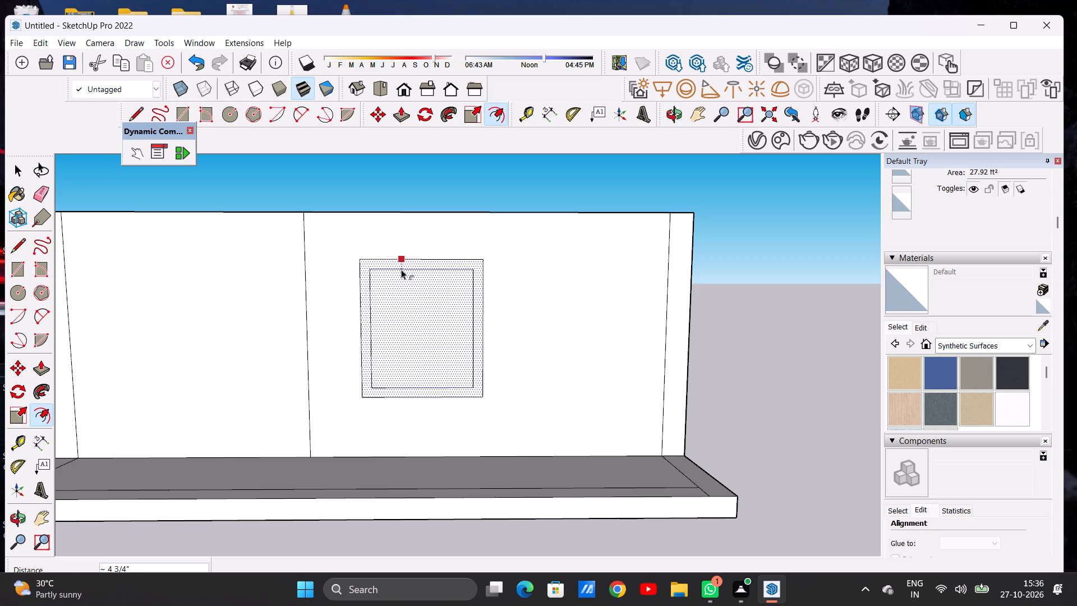
left_click(401, 269)
key("space")
Draw two close vertical lines, about 4' 9 15/16" long, between the inner frame's top and bottom edges to form a central mullion.
type("L")
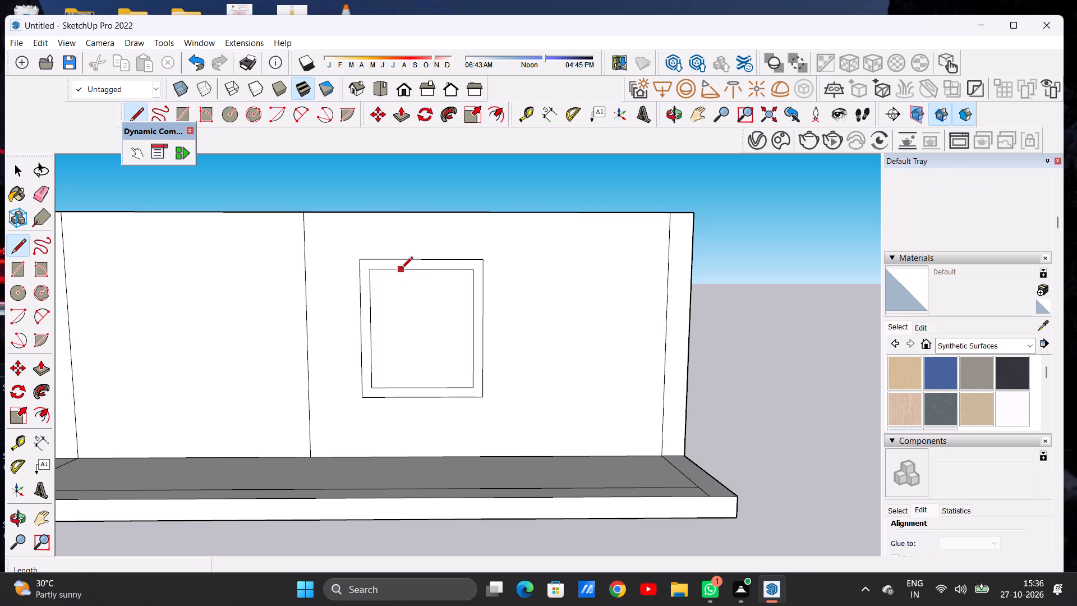
scroll(411, 300, "up", 3)
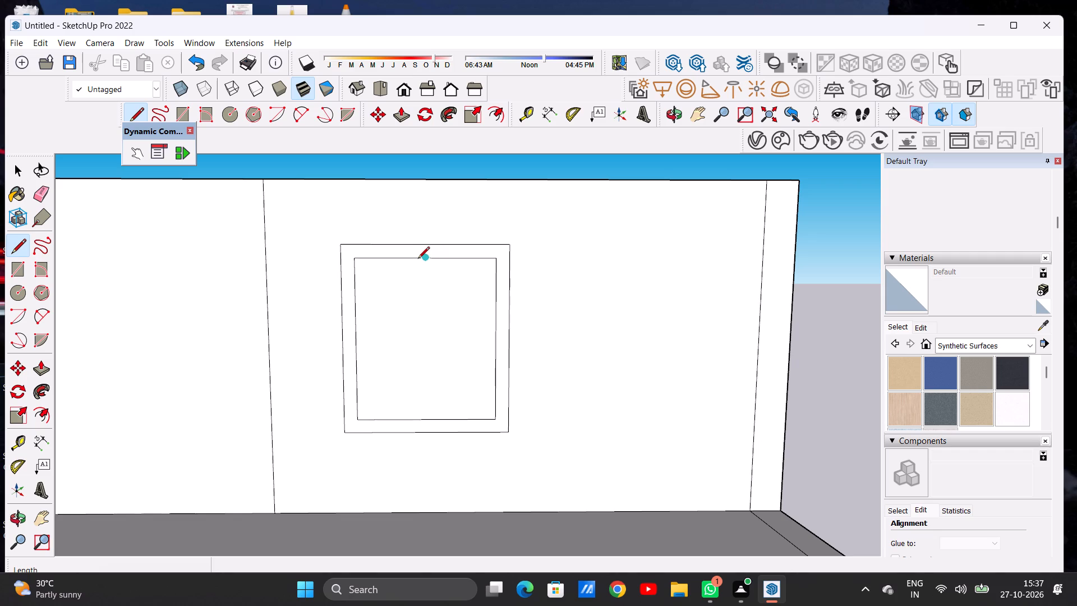
left_click(417, 260)
left_click(416, 416)
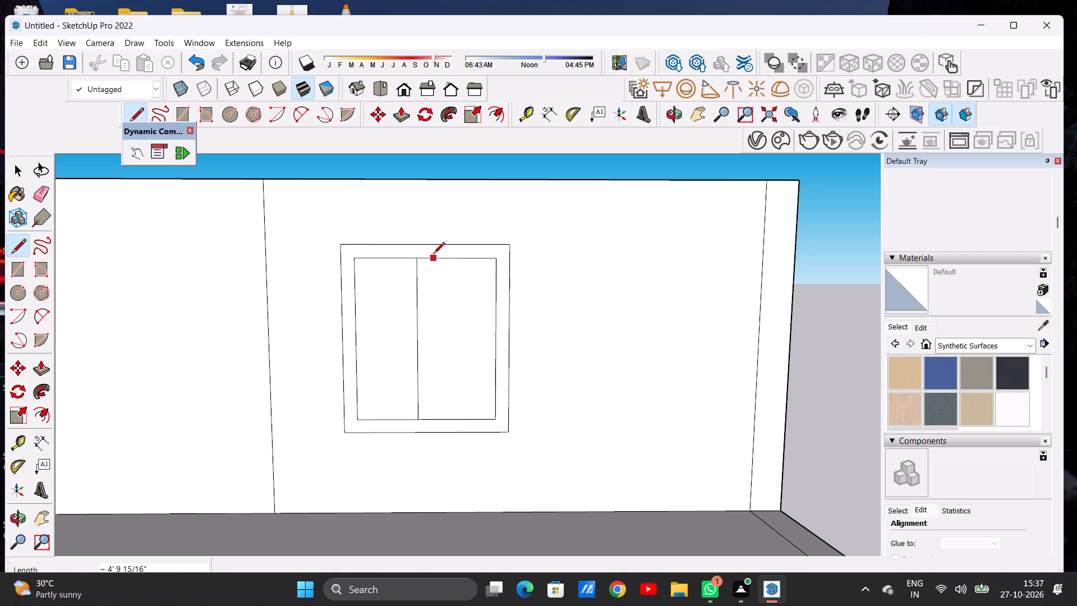
left_click(431, 259)
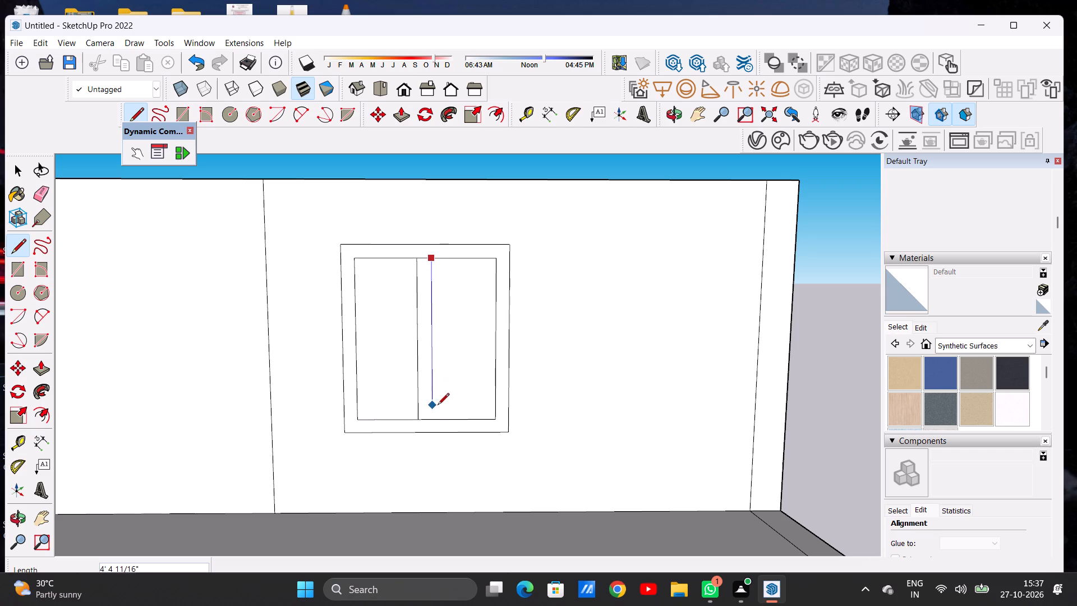
left_click(436, 419)
key("space")
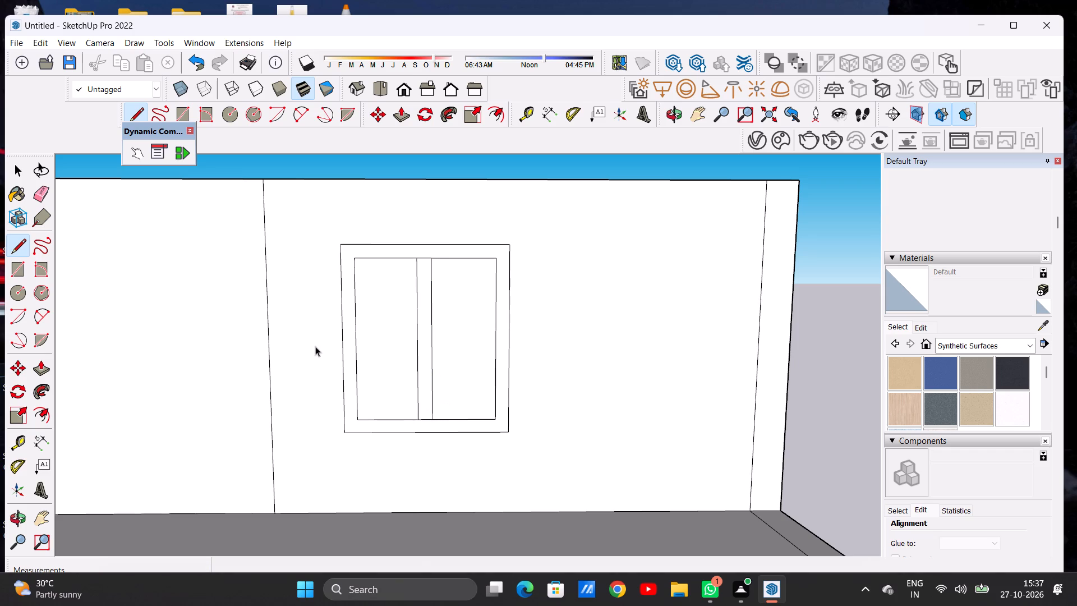
Examine the front wall with its divided window and the projecting slab from the front.
scroll(308, 336, "down", 14)
scroll(475, 341, "down", 4)
scroll(453, 340, "up", 5)
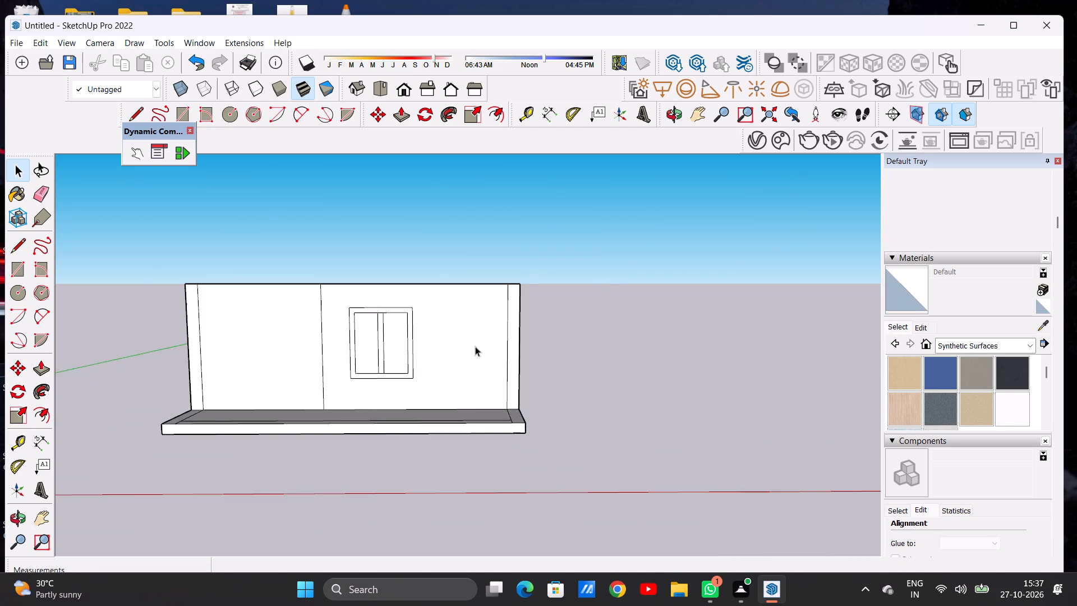
scroll(553, 353, "down", 5)
scroll(467, 351, "up", 8)
scroll(490, 348, "down", 8)
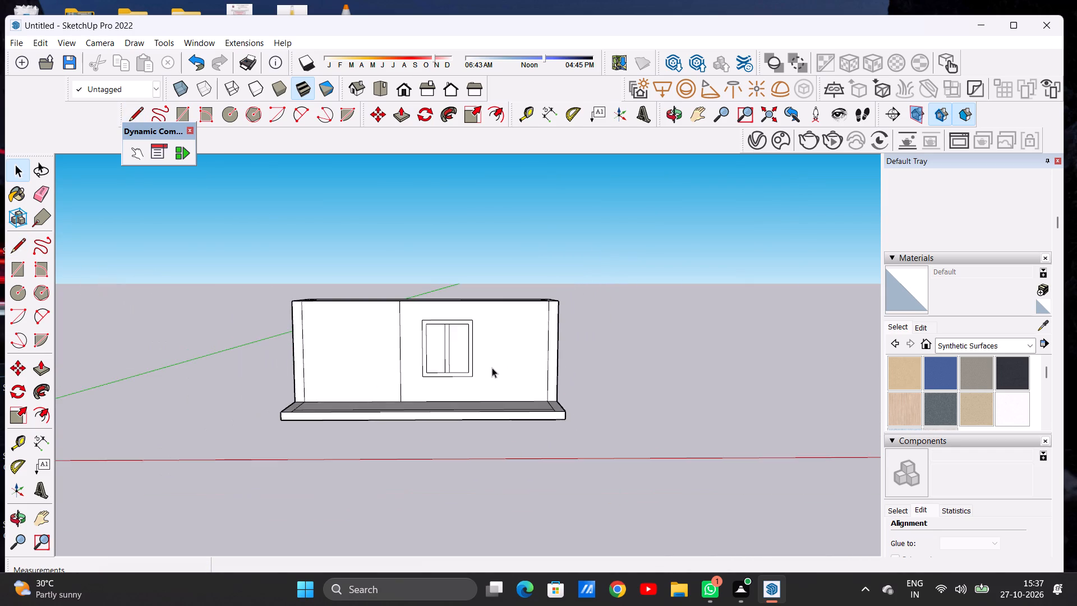
scroll(485, 365, "up", 4)
scroll(477, 364, "down", 1)
scroll(477, 364, "up", 1)
middle_click_drag(509, 364, 506, 354)
scroll(515, 346, "up", 2)
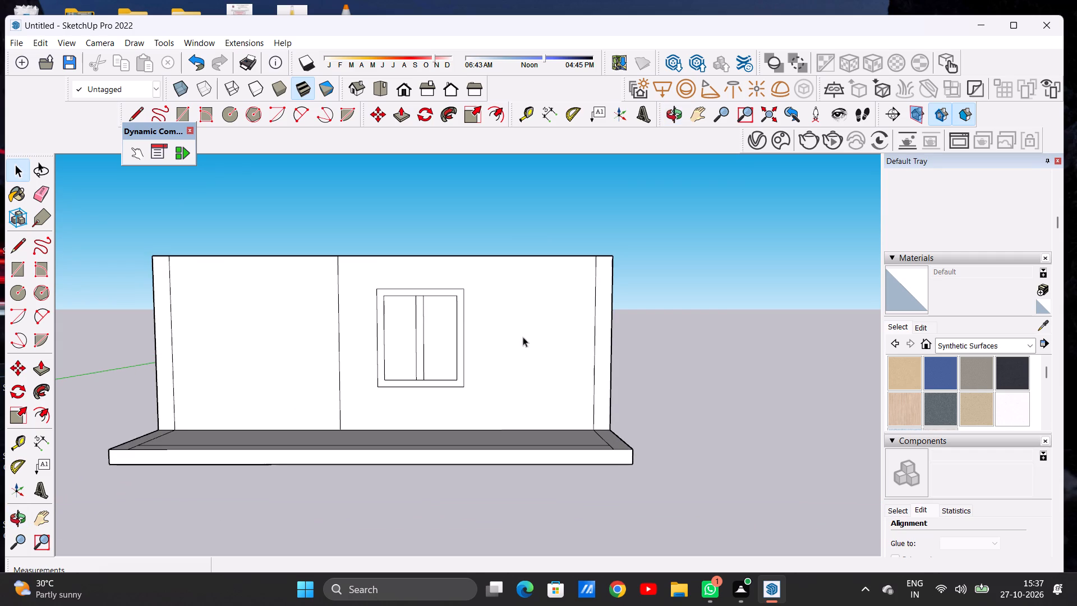
Push/Pull the slab's right-hand end face outward by about 2' 3 13/16" to lengthen the slab.
scroll(550, 345, "down", 6)
middle_click_drag(604, 353, 412, 483)
scroll(537, 481, "up", 2)
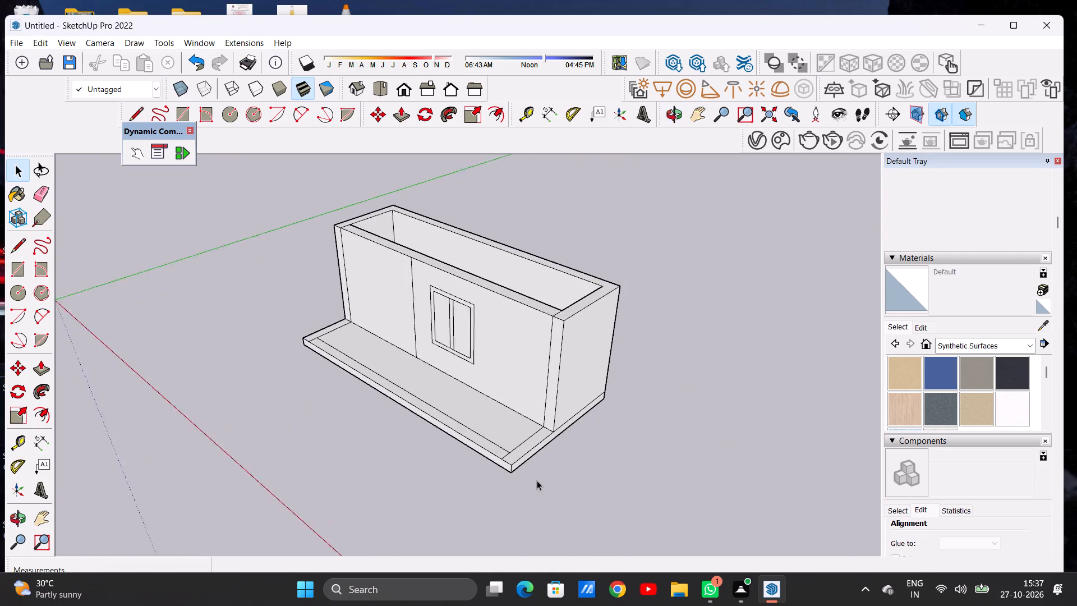
scroll(537, 480, "up", 1)
key("p")
scroll(530, 460, "up", 10)
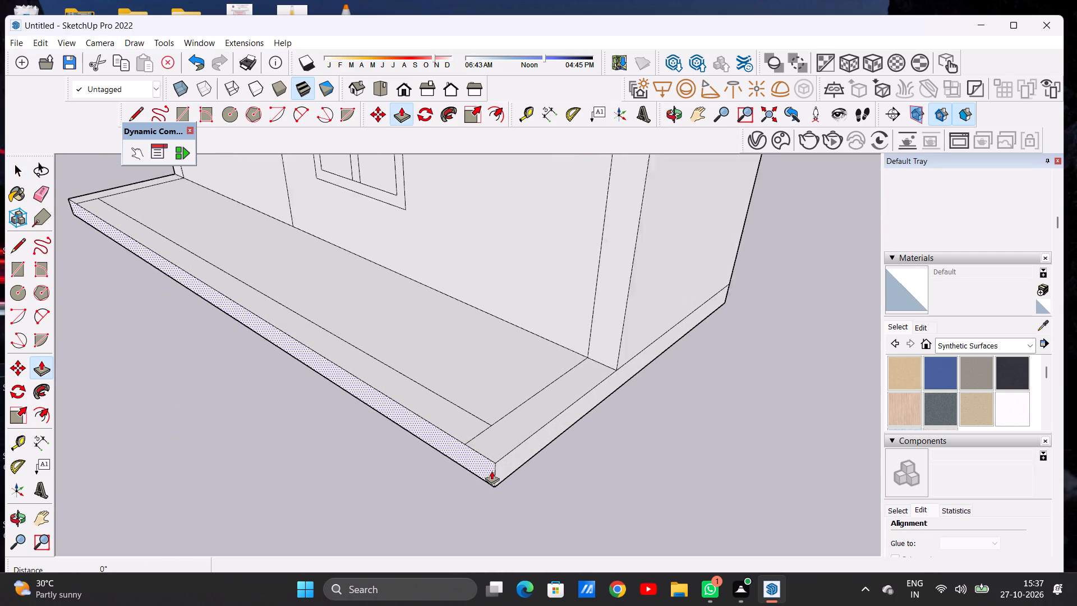
scroll(491, 471, "up", 1)
left_click(502, 465)
left_click(614, 489)
scroll(565, 448, "down", 2)
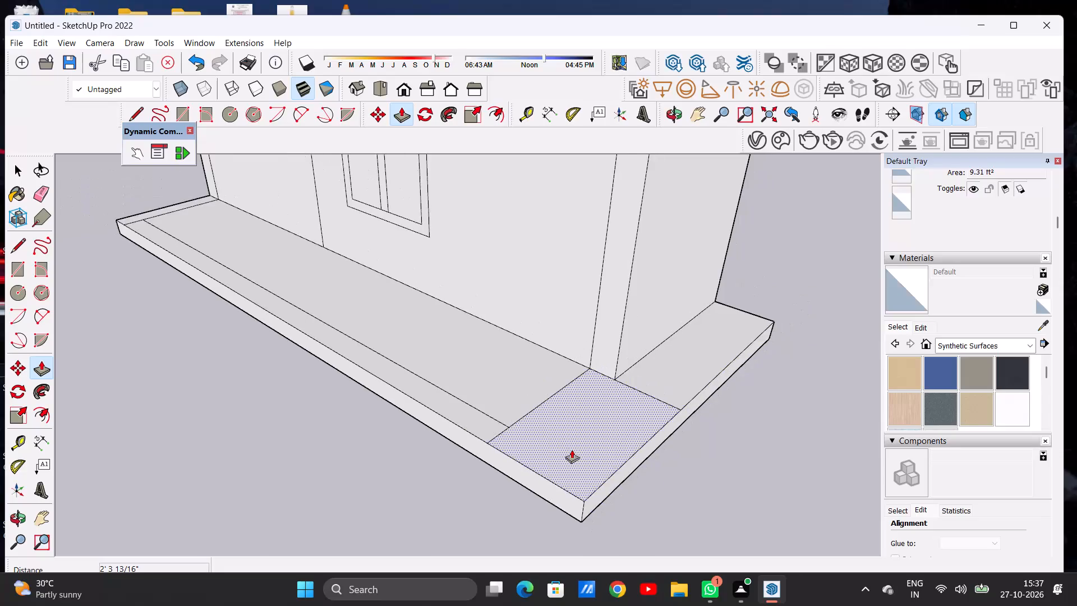
Push/Pull the right-hand wall's outer face outward by about 2' 3 13/16" to meet the extended slab edge.
scroll(572, 449, "down", 2)
scroll(624, 343, "up", 4)
left_click(624, 342)
left_click(696, 458)
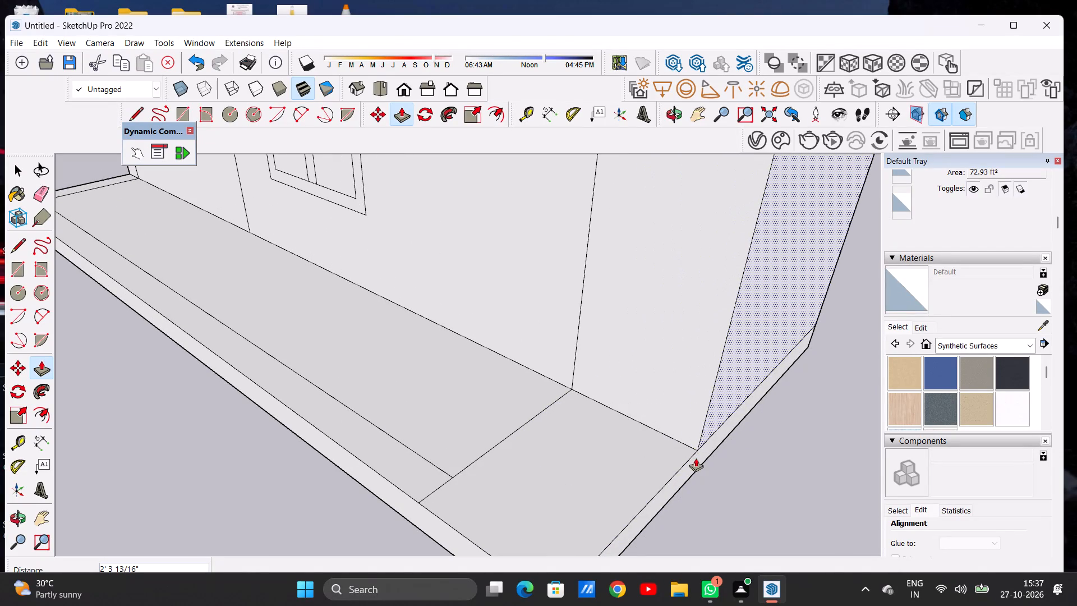
scroll(561, 460, "down", 12)
Push/Pull the inner face of the thickened right-hand wall outward to lengthen the room and thin that wall.
middle_click_drag(504, 425, 682, 428)
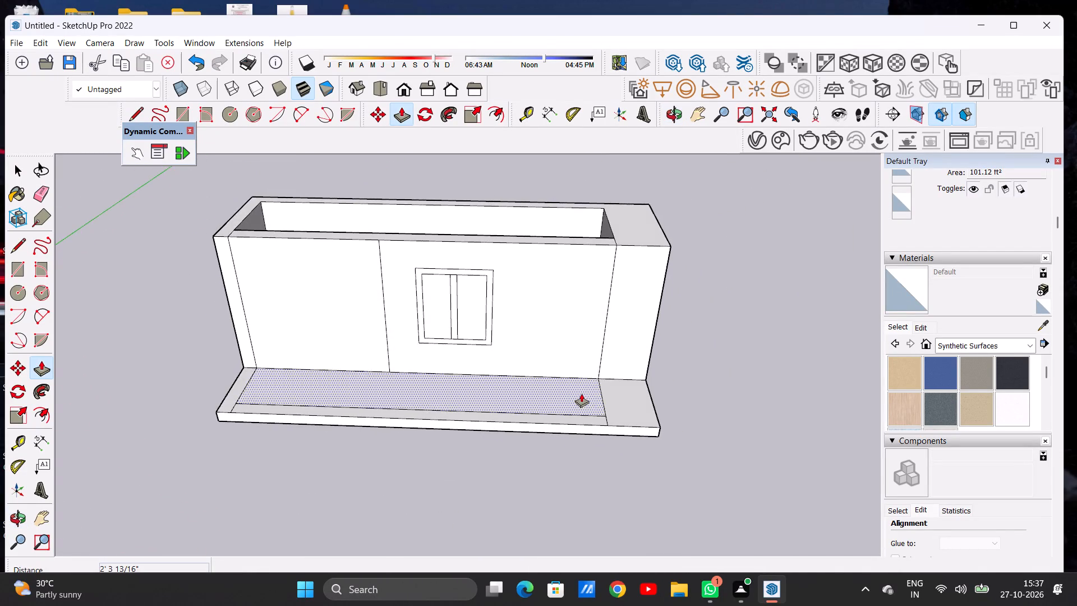
scroll(576, 394, "down", 4)
scroll(599, 260, "up", 17)
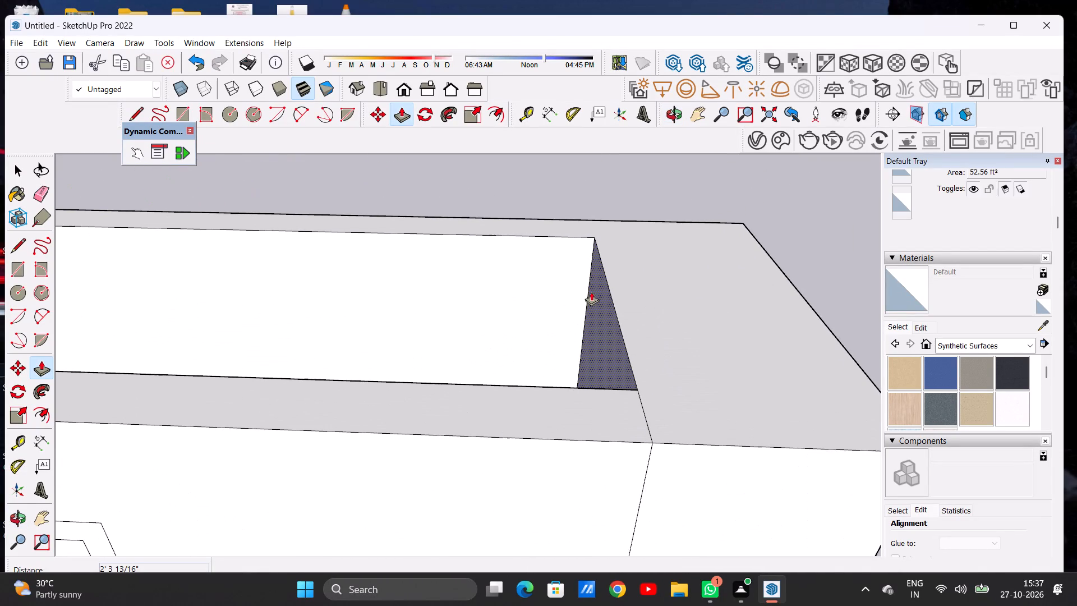
left_click(599, 303)
scroll(597, 291, "down", 11)
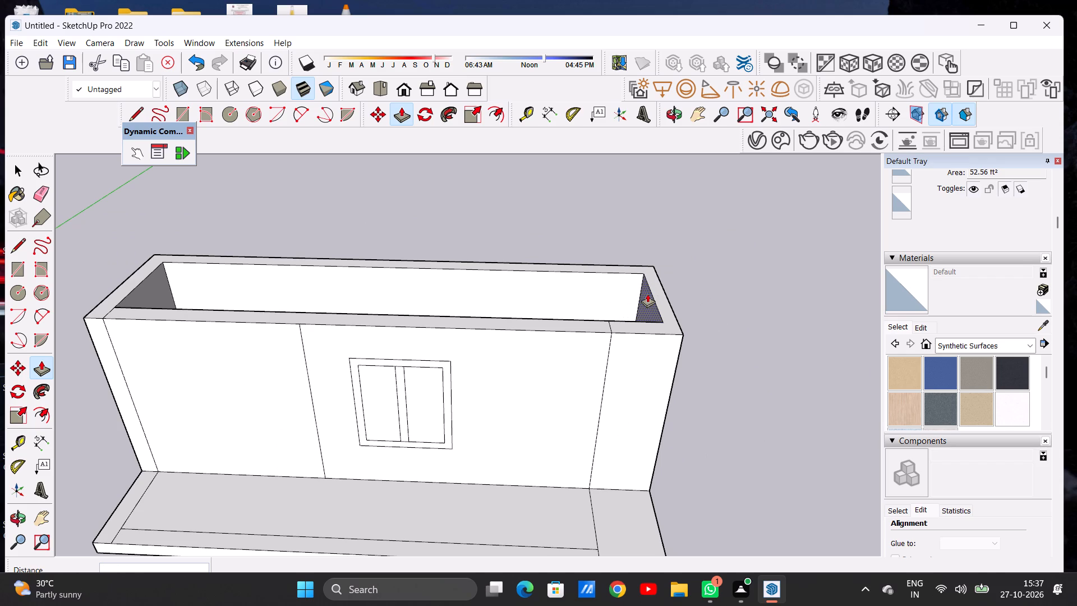
left_click(647, 293)
key("space")
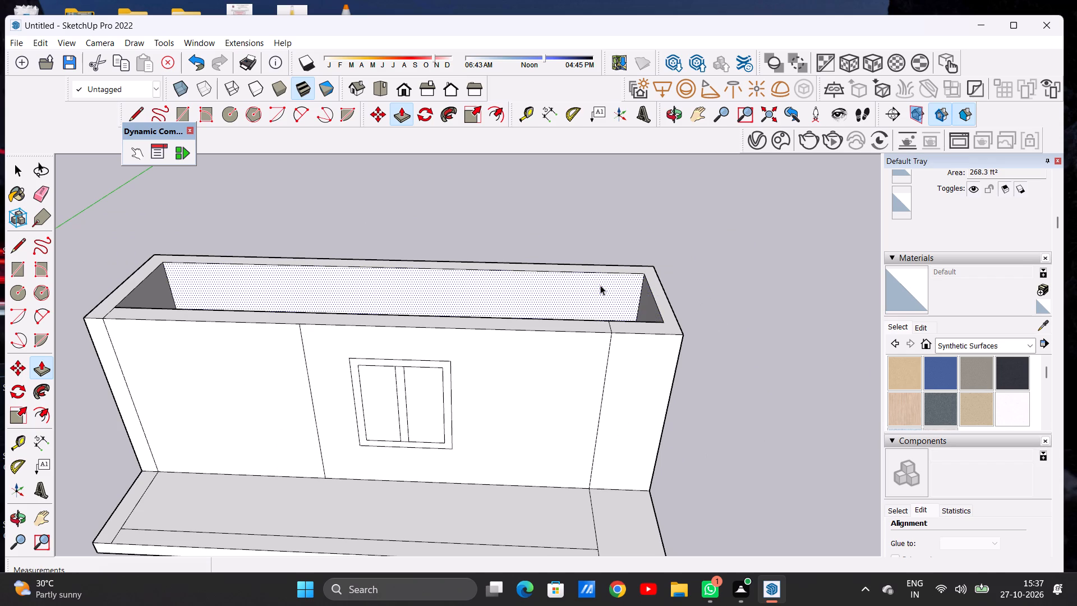
Erase the leftover vertical line near the front wall's right end and the leftover cross line on the slab in front of it.
scroll(463, 334, "down", 8)
middle_click_drag(490, 374, 493, 302)
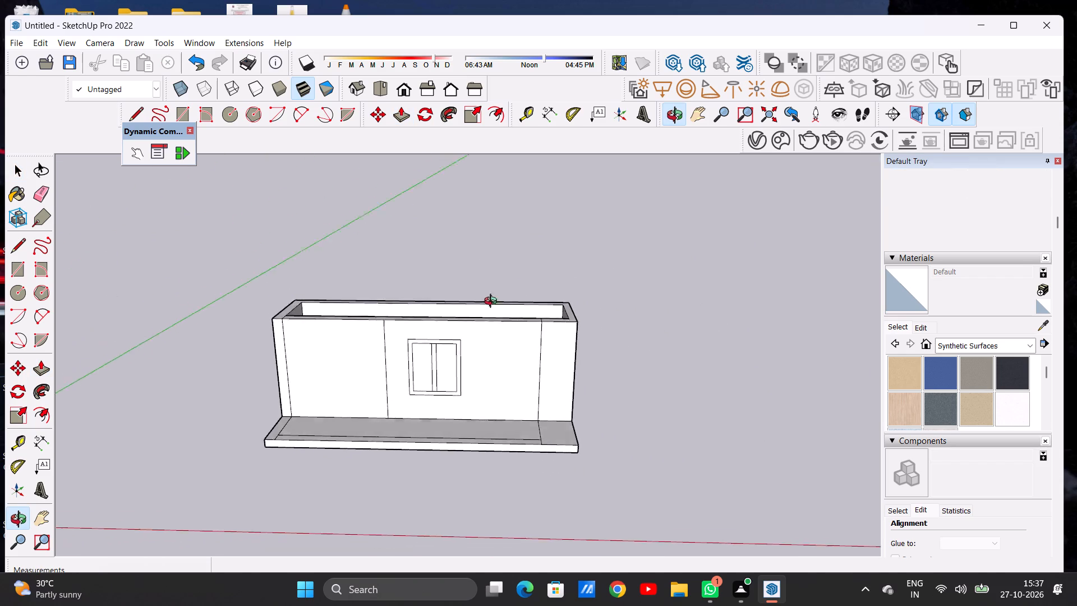
middle_click_drag(493, 302, 485, 286)
scroll(550, 334, "up", 5)
key("e")
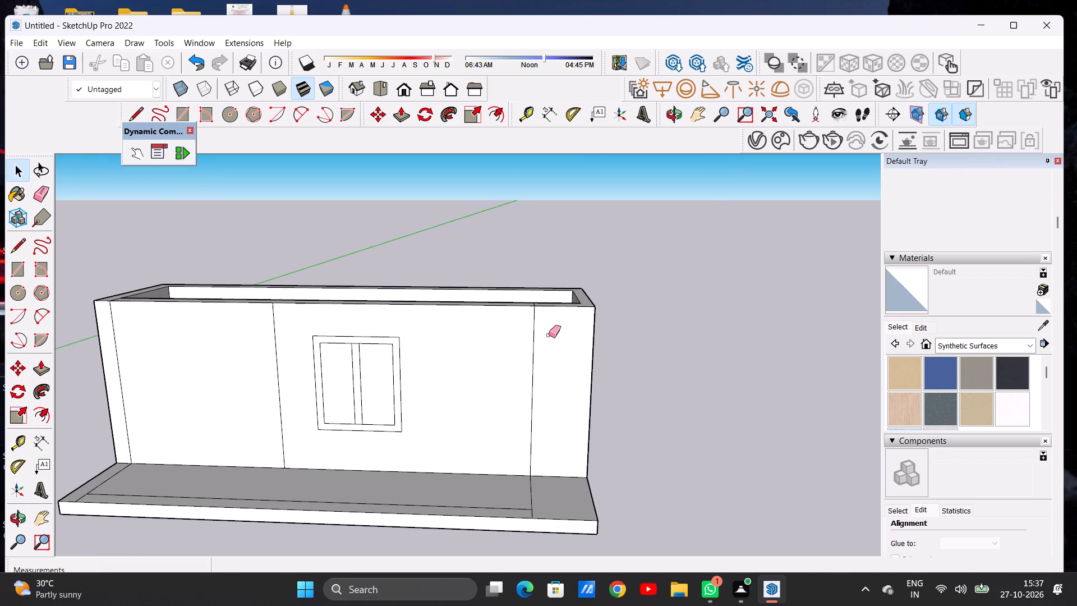
scroll(549, 335, "up", 4)
left_click_drag(536, 347, 521, 359)
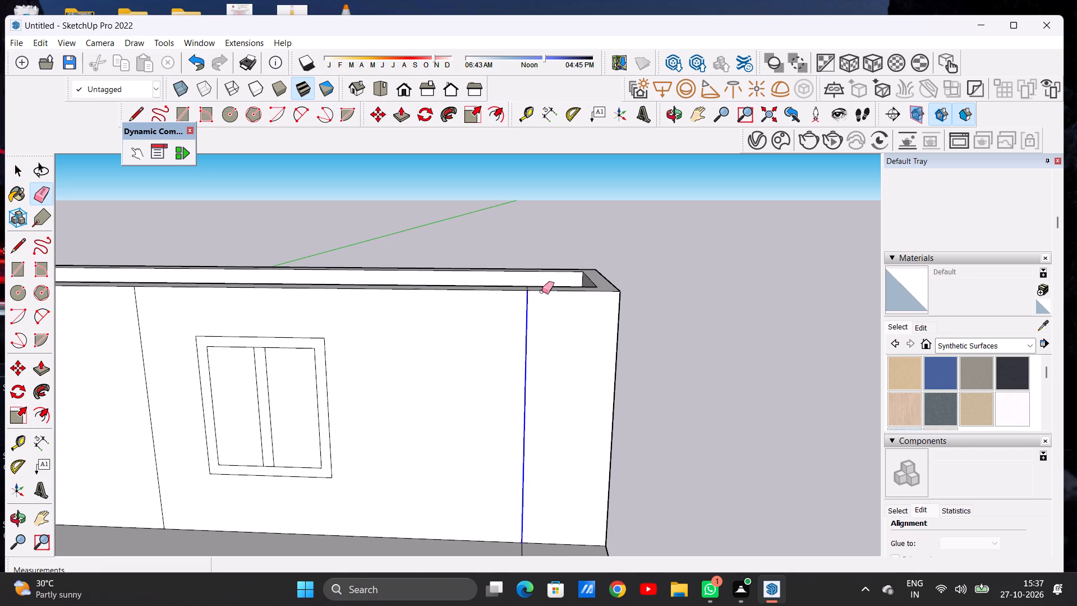
scroll(541, 286, "down", 8)
scroll(549, 429, "up", 5)
left_click(521, 457)
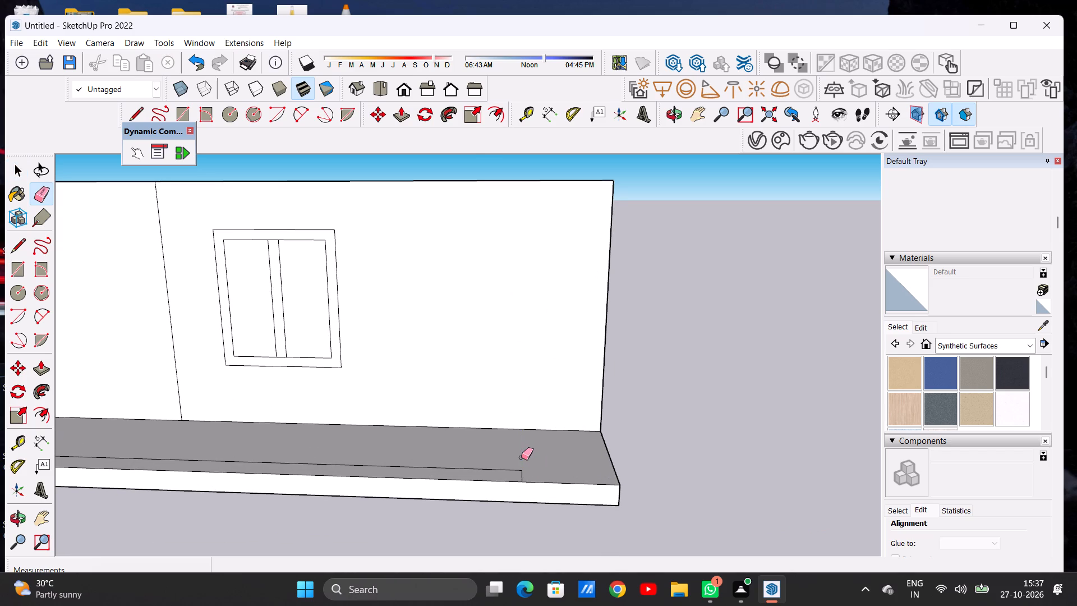
key("space")
Extend the slab's front border line toward its right end, and draw a line about 4' 2 1/16" long from there back to the wall.
scroll(518, 455, "down", 5)
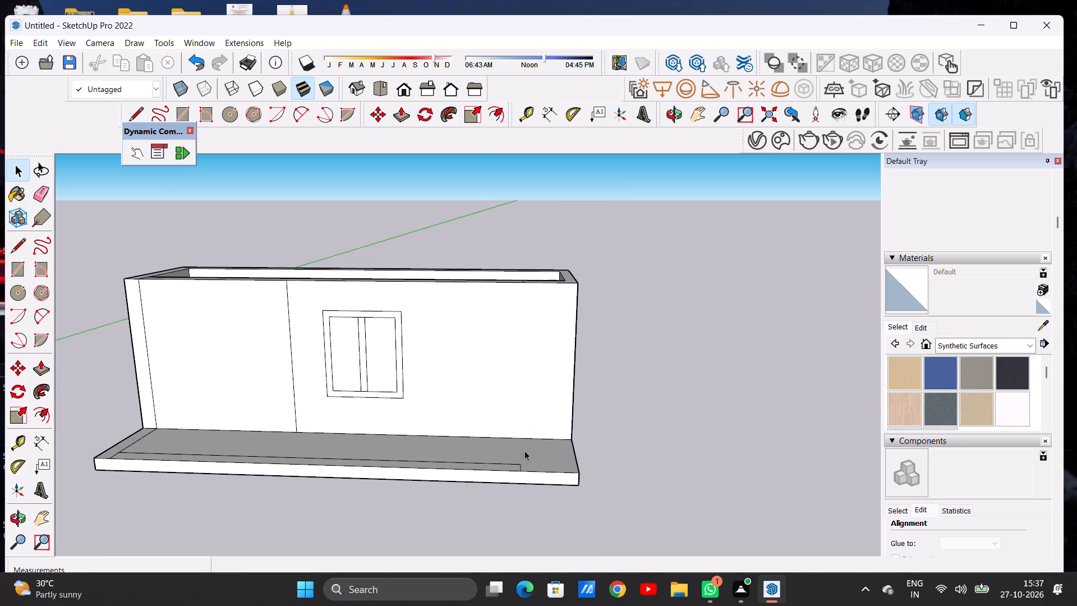
middle_click_drag(534, 401, 542, 476)
scroll(544, 381, "down", 5)
middle_click_drag(550, 424, 540, 476)
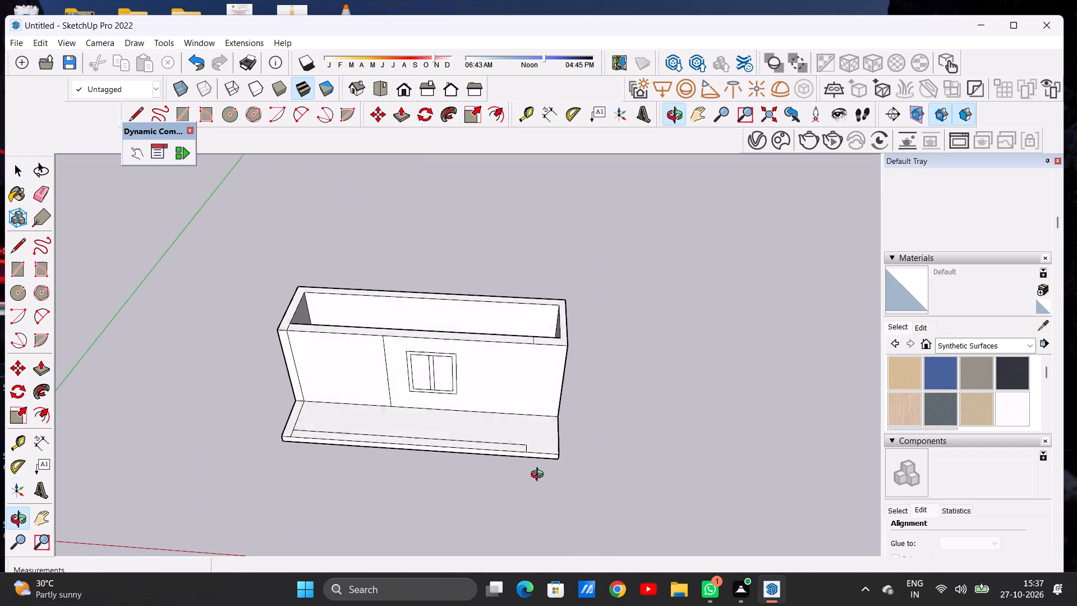
middle_click_drag(540, 476, 539, 480)
scroll(527, 454, "up", 6)
key("l")
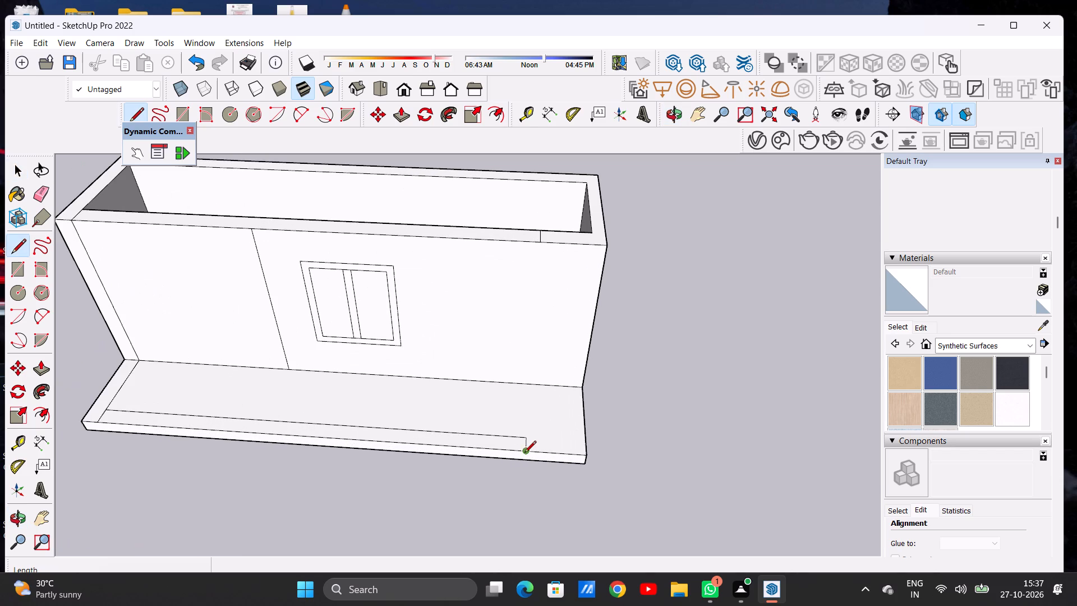
scroll(601, 449, "up", 2)
scroll(486, 447, "up", 6)
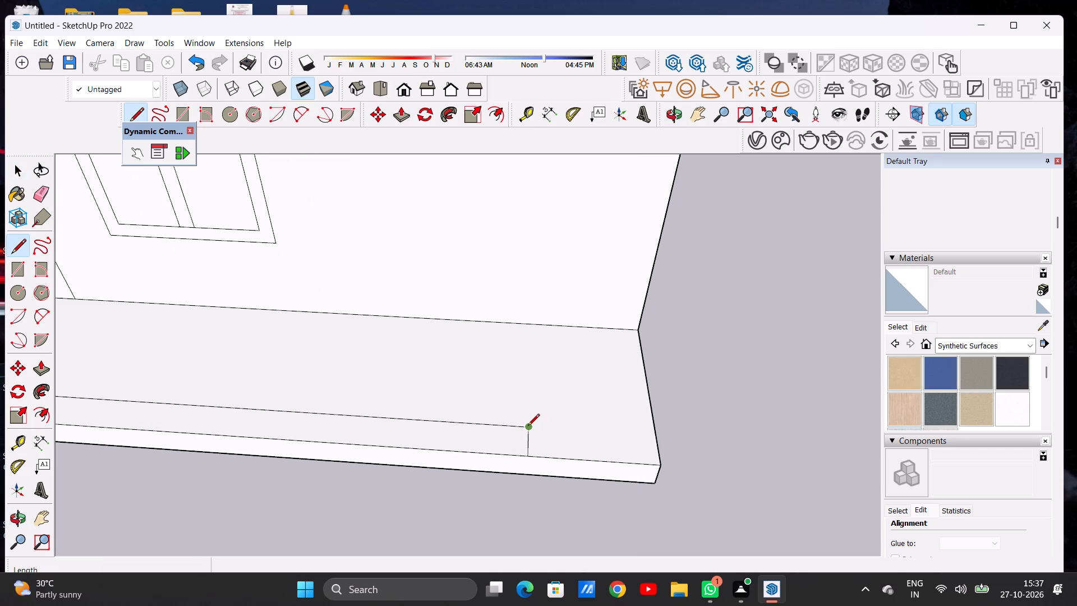
left_click(528, 426)
left_click(627, 428)
left_click(619, 329)
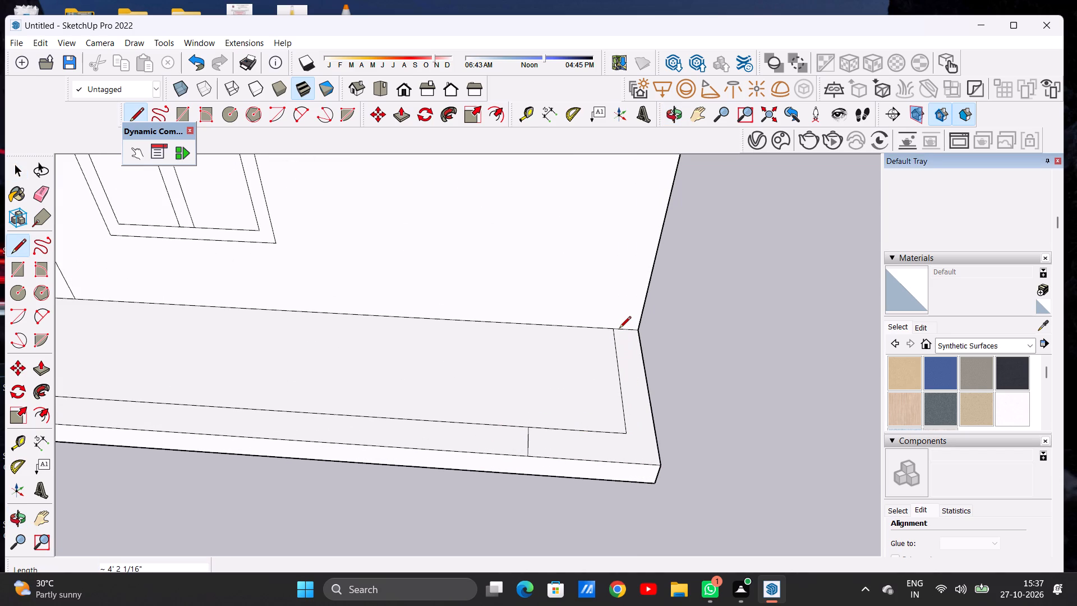
key("space")
Erase the short leftover line between the slab's front border line and its front edge, near the right end.
scroll(565, 347, "down", 11)
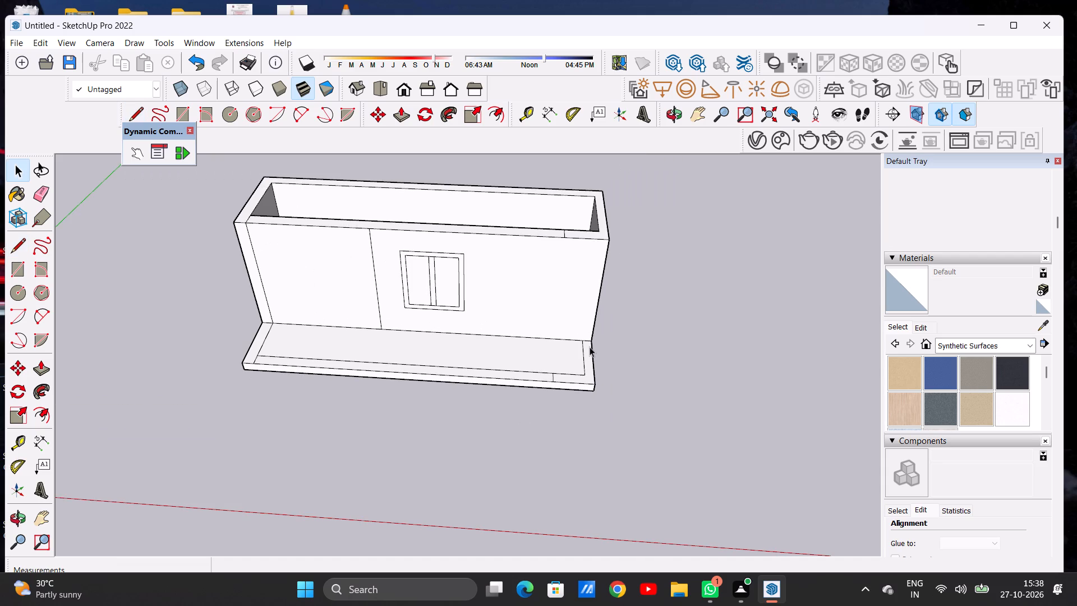
scroll(575, 375, "up", 6)
key("e")
scroll(546, 365, "up", 2)
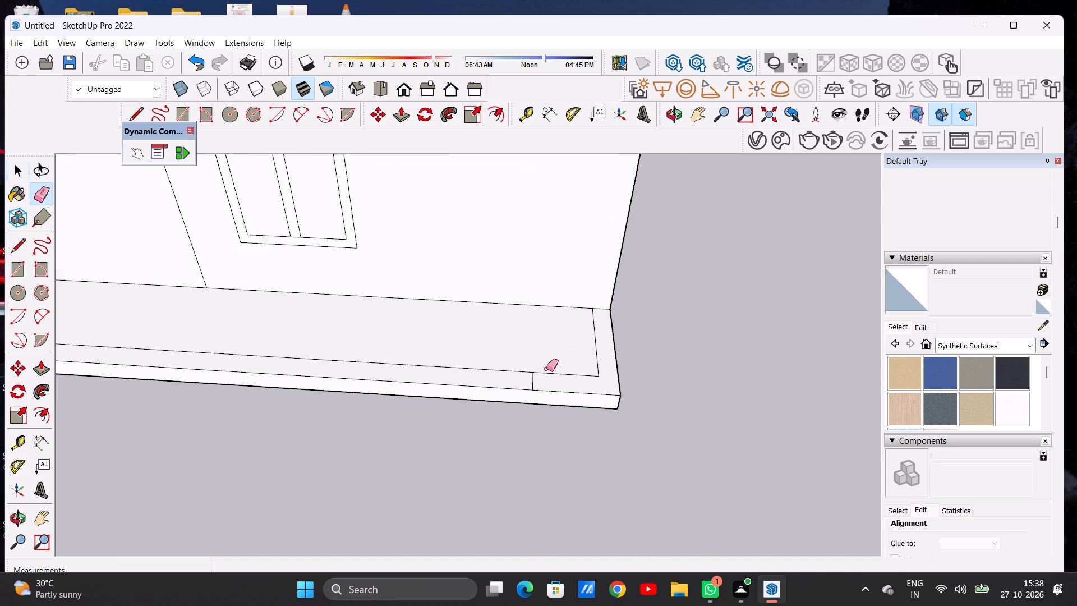
scroll(546, 369, "up", 5)
left_click_drag(532, 392, 508, 392)
scroll(590, 391, "down", 17)
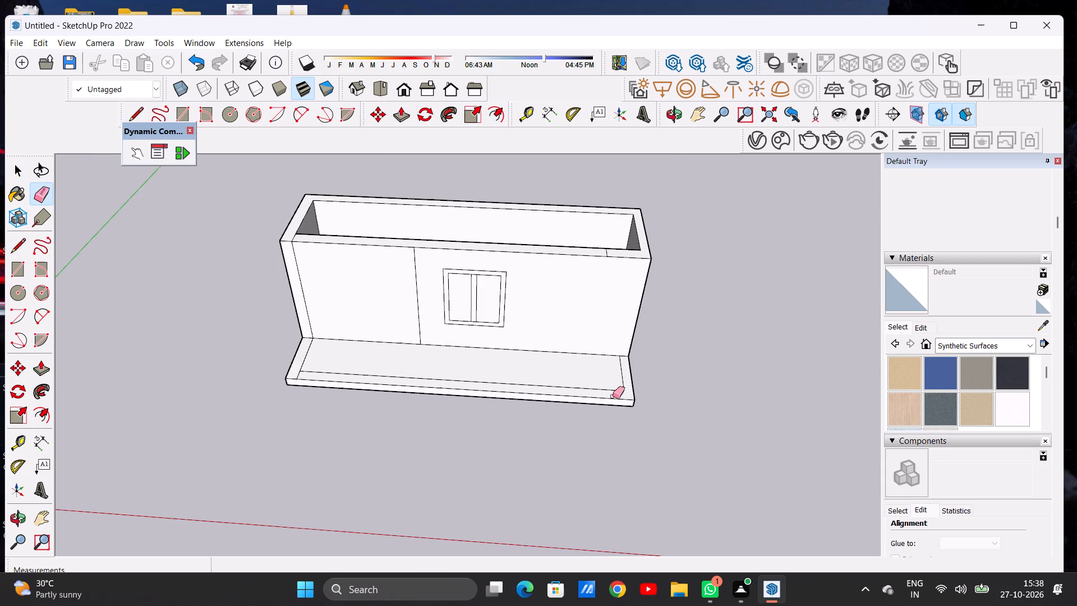
Erase the leftover short line across the front wall's top near its right end.
middle_click_drag(605, 384, 618, 318)
scroll(606, 264, "up", 15)
middle_click_drag(598, 254, 599, 293)
left_click(583, 282)
scroll(537, 292, "down", 6)
scroll(542, 288, "up", 1)
scroll(544, 287, "down", 2)
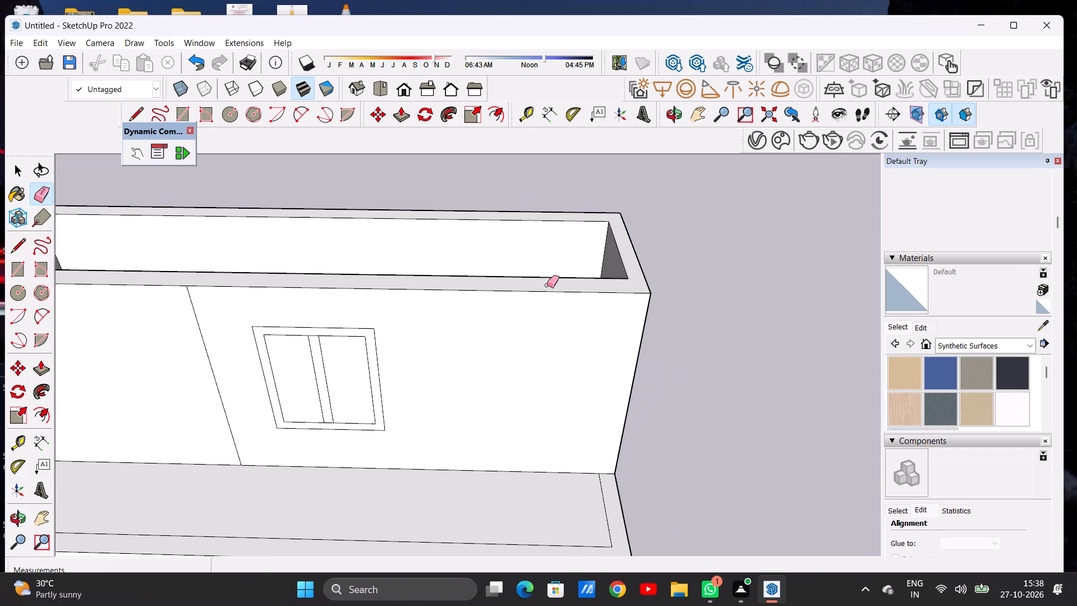
key("space")
Draw a line across the front wall's top from the room's inner right corner to the wall's outer front edge.
key("l")
scroll(491, 285, "down", 3)
scroll(616, 279, "up", 4)
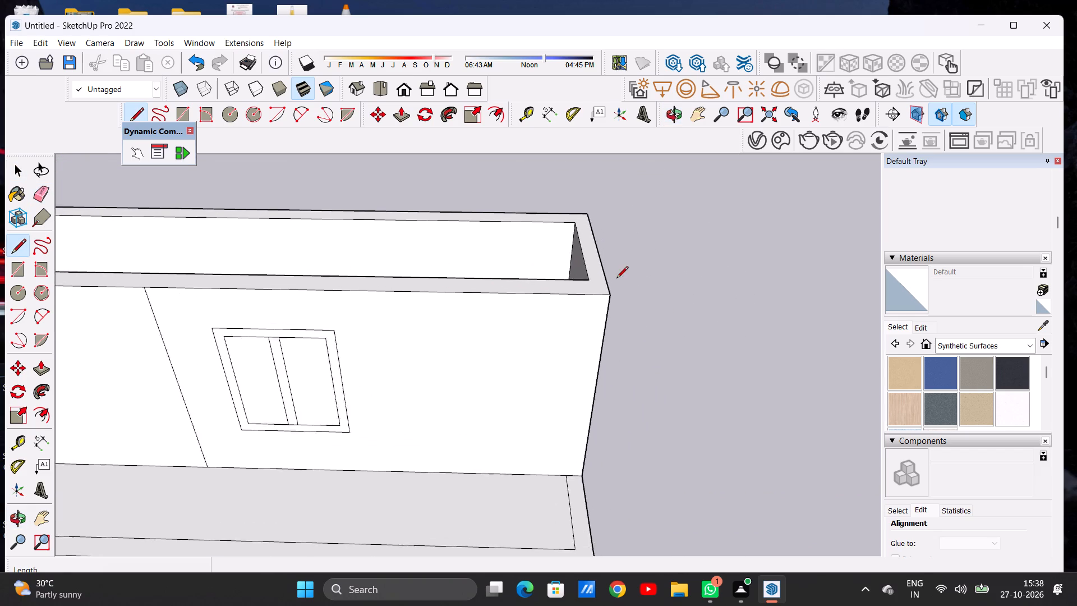
scroll(616, 279, "up", 8)
left_click(569, 278)
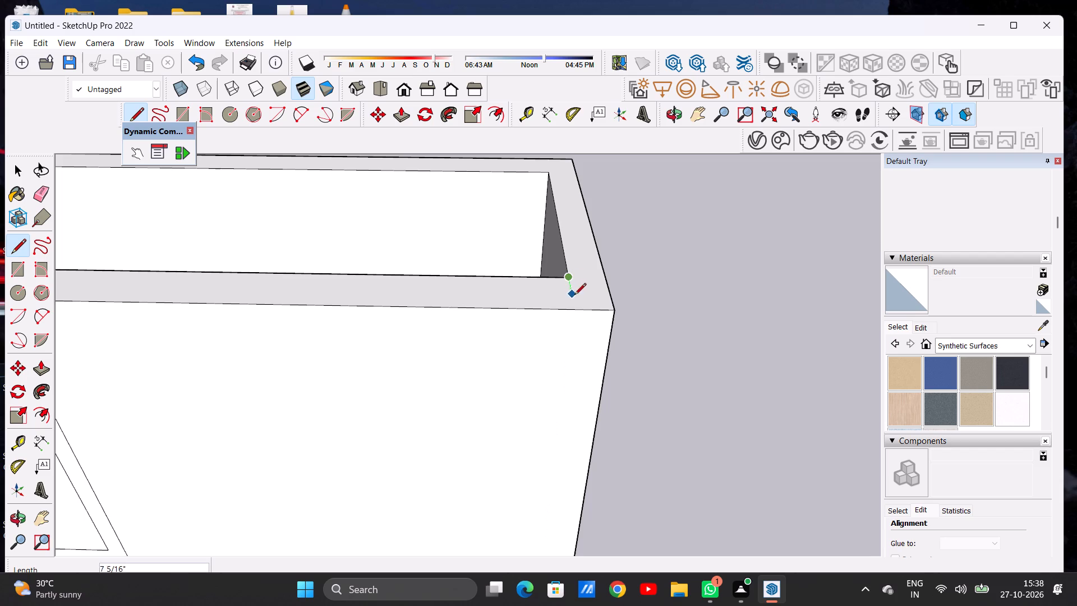
left_click(578, 310)
left_click(575, 314)
Draw a vertical line about 10' long down the front wall's outer face from the new top line's end to the slab.
scroll(572, 297, "down", 13)
scroll(556, 405, "up", 11)
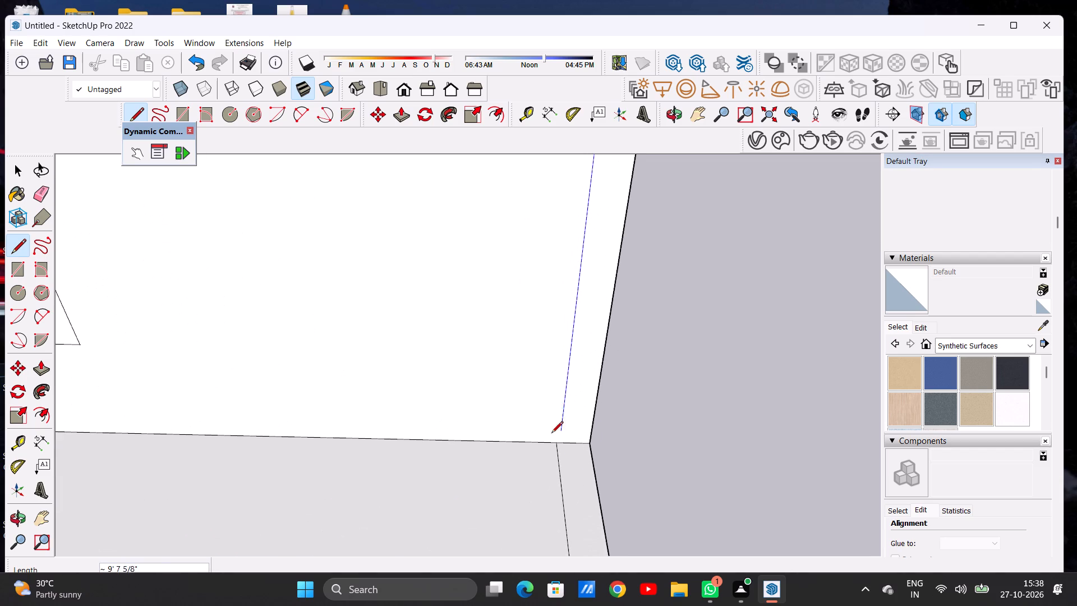
scroll(567, 438, "up", 7)
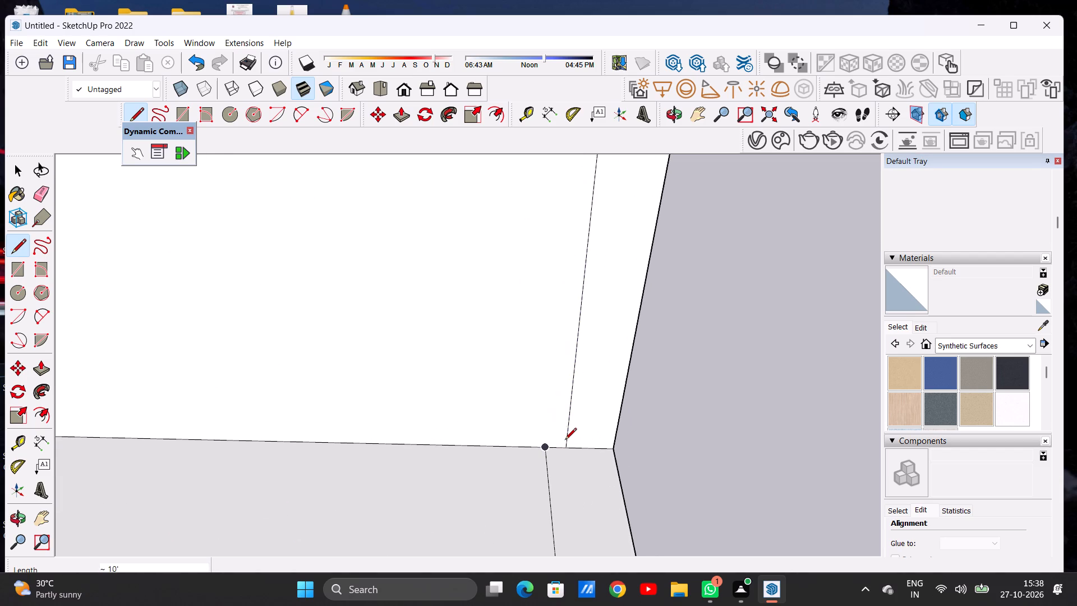
left_click(558, 440)
left_click(553, 449)
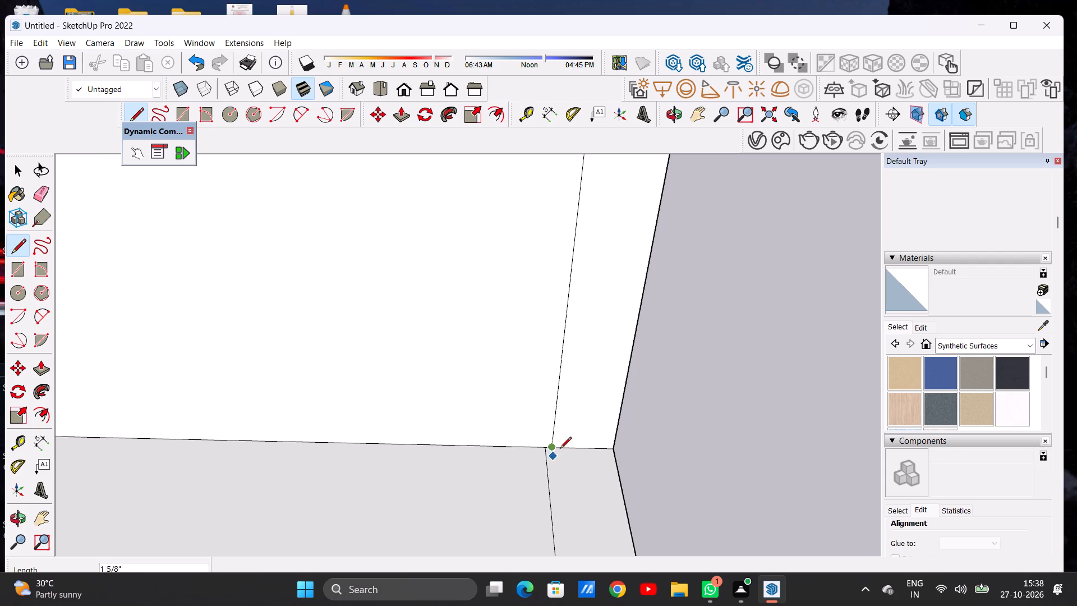
Draw a line about 4' 2 1/16" long across the slab from the vertical line's foot, and join its end to the front border line.
scroll(561, 416, "down", 19)
scroll(561, 387, "up", 2)
scroll(561, 387, "down", 5)
scroll(570, 434, "up", 13)
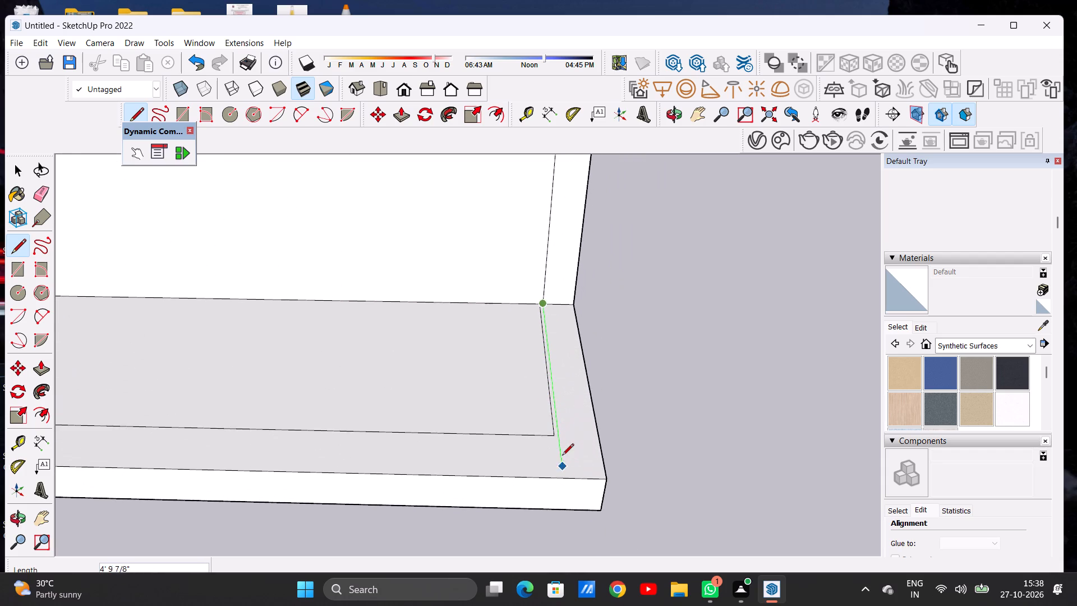
scroll(562, 456, "up", 18)
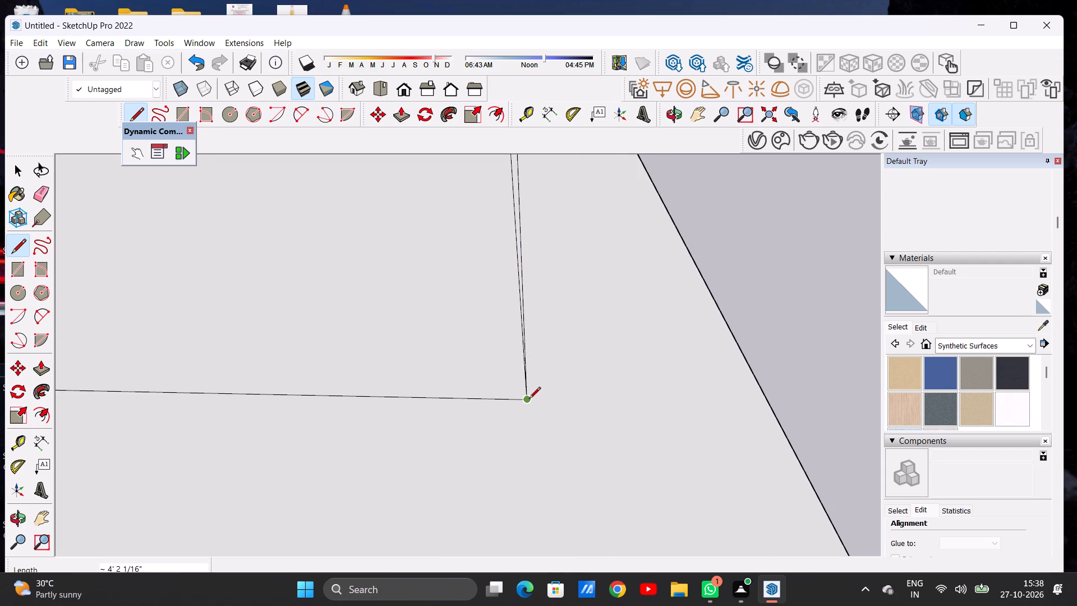
scroll(550, 408, "up", 7)
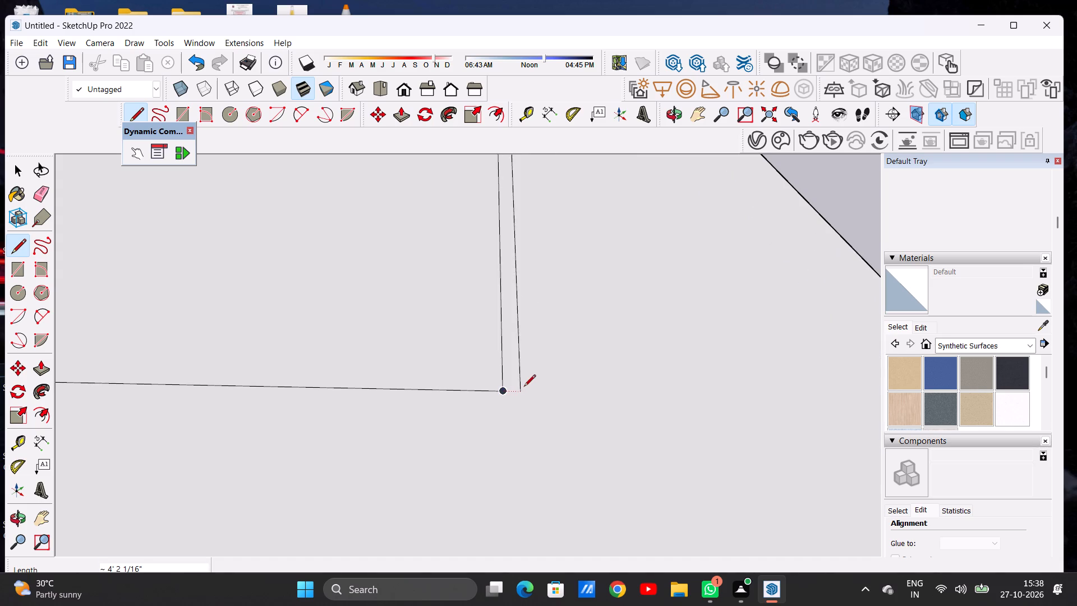
left_click(548, 387)
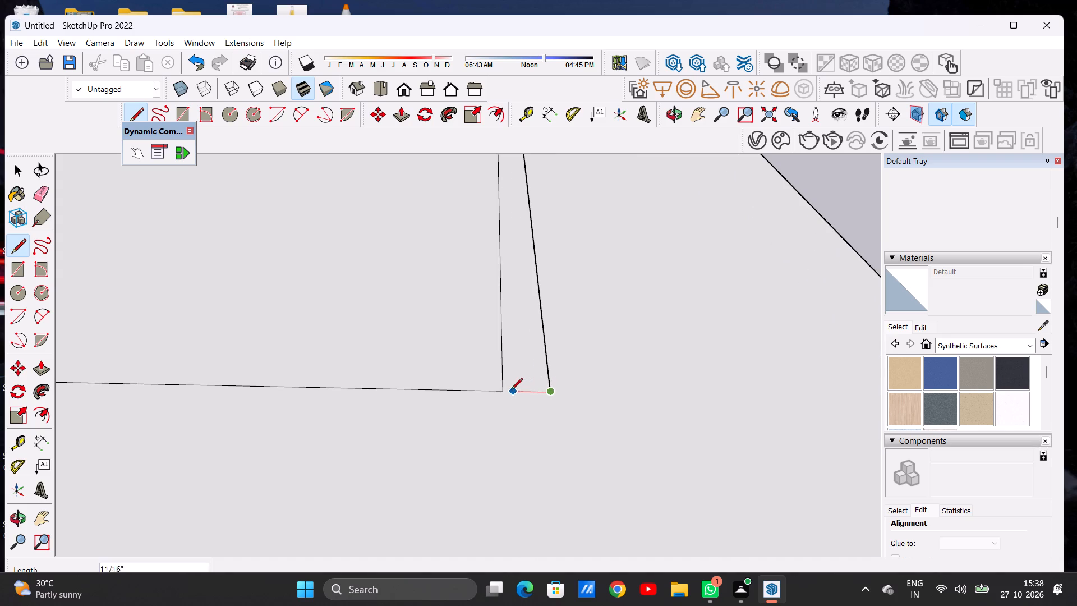
left_click(507, 391)
key("space")
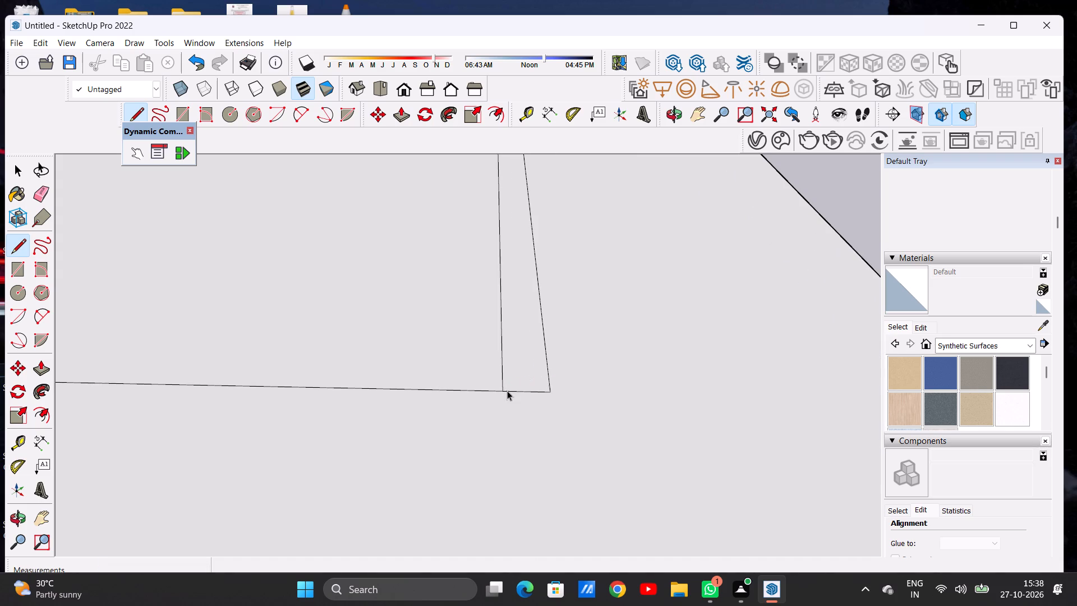
Erase the old side border line beside the new one on the slab's right end.
key("e")
left_click_drag(507, 360, 491, 363)
scroll(505, 386, "down", 20)
scroll(505, 386, "down", 5)
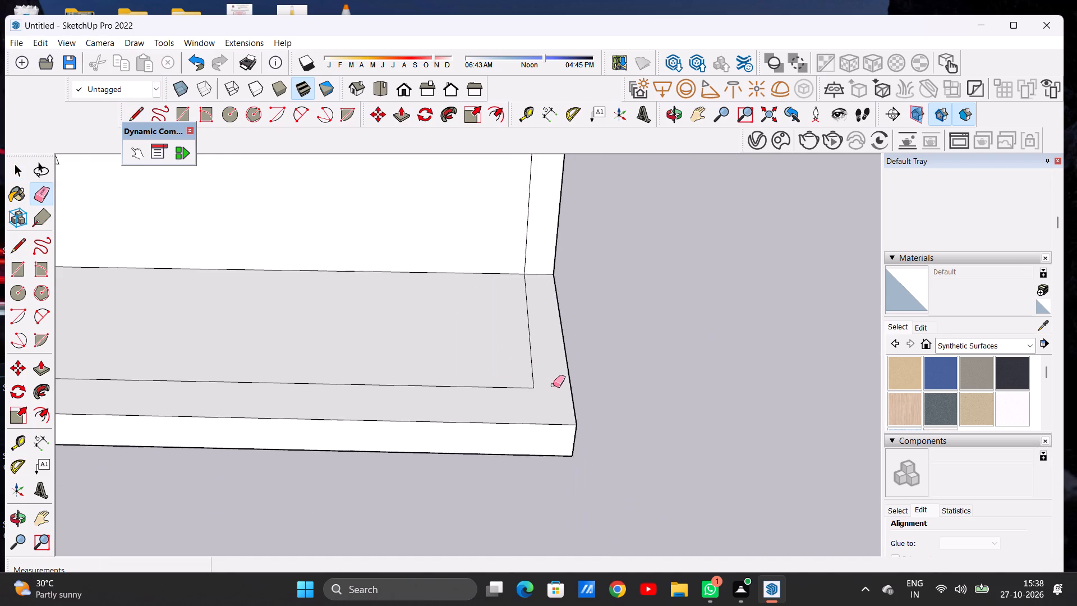
scroll(553, 385, "down", 10)
key("space")
Draw a vertical line about 10' long on the front wall, between the window and the right end, from the top edge to the slab.
scroll(546, 402, "down", 15)
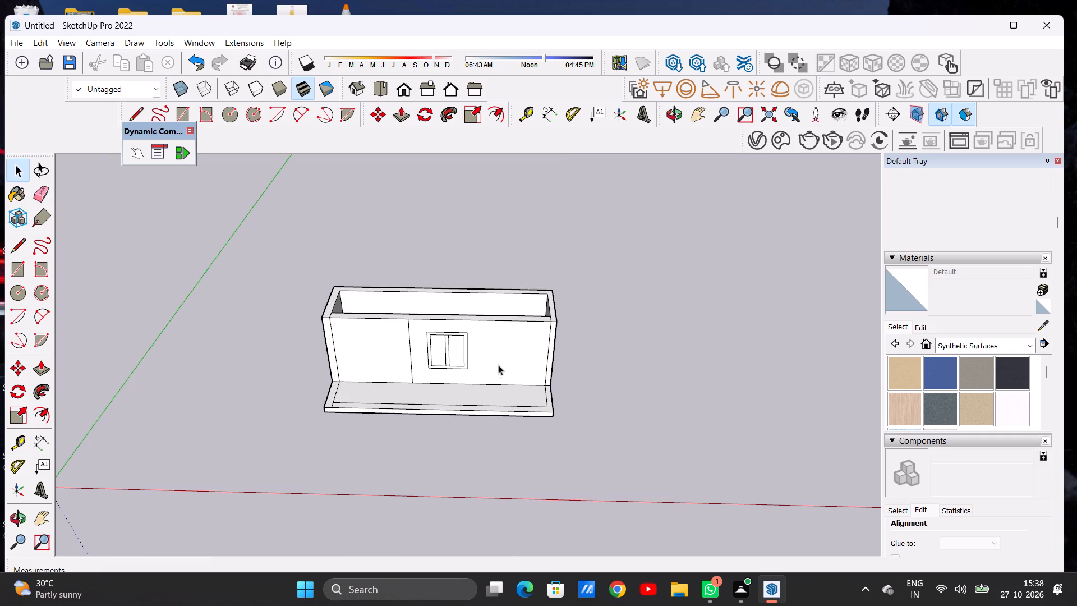
scroll(564, 362, "down", 2)
scroll(499, 348, "up", 7)
scroll(543, 344, "down", 6)
middle_click_drag(481, 390, 478, 296)
scroll(487, 338, "up", 2)
scroll(489, 338, "down", 1)
scroll(489, 338, "up", 5)
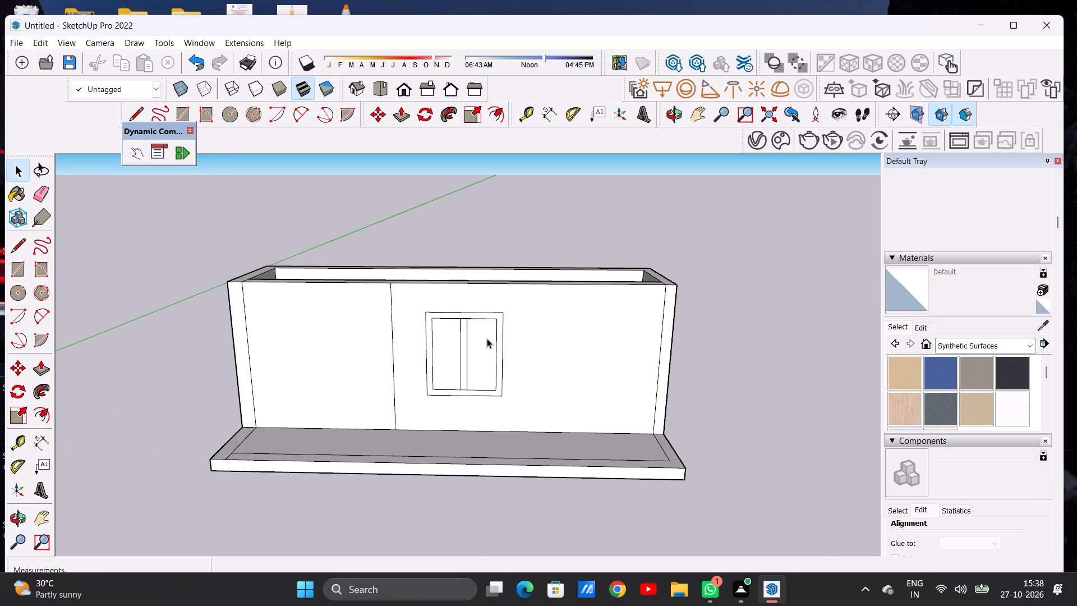
scroll(487, 338, "up", 4)
middle_click_drag(518, 339, 526, 324)
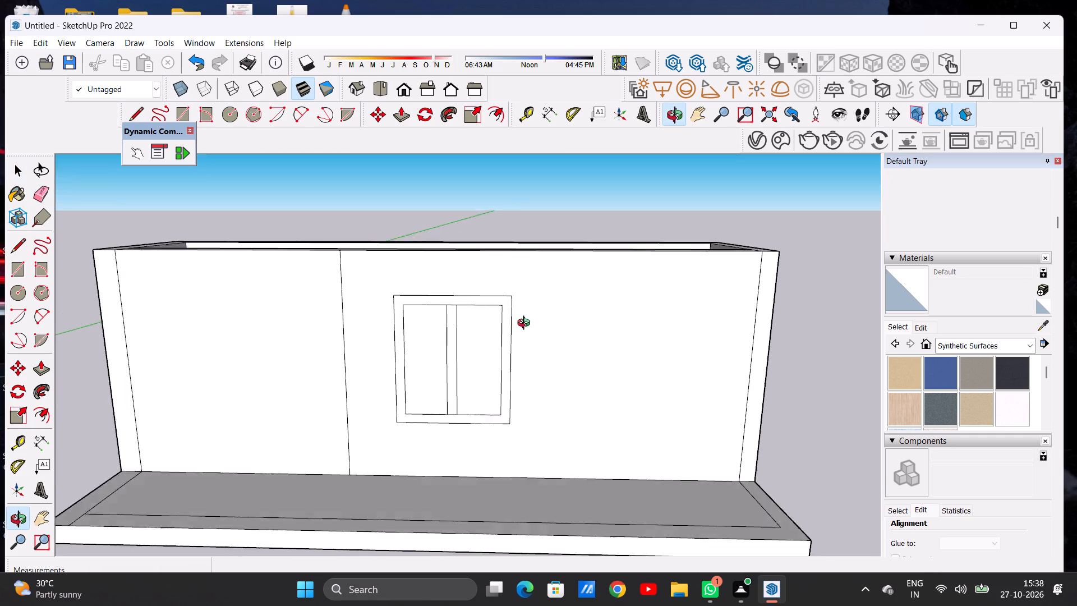
middle_click_drag(526, 324, 528, 299)
scroll(494, 360, "down", 5)
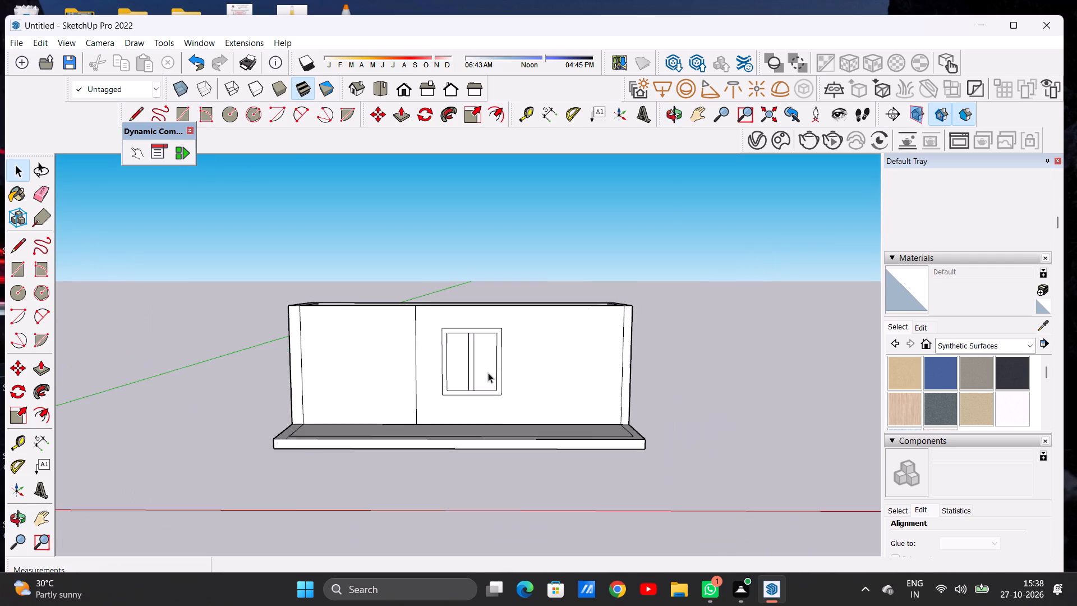
scroll(488, 373, "down", 5)
scroll(550, 365, "up", 2)
key("l")
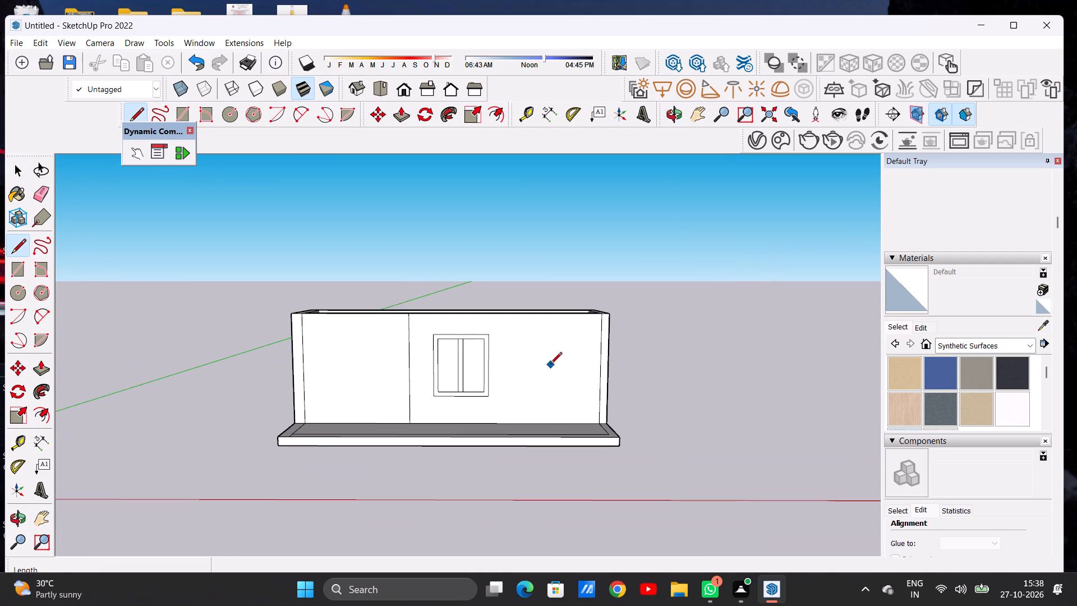
scroll(550, 365, "up", 2)
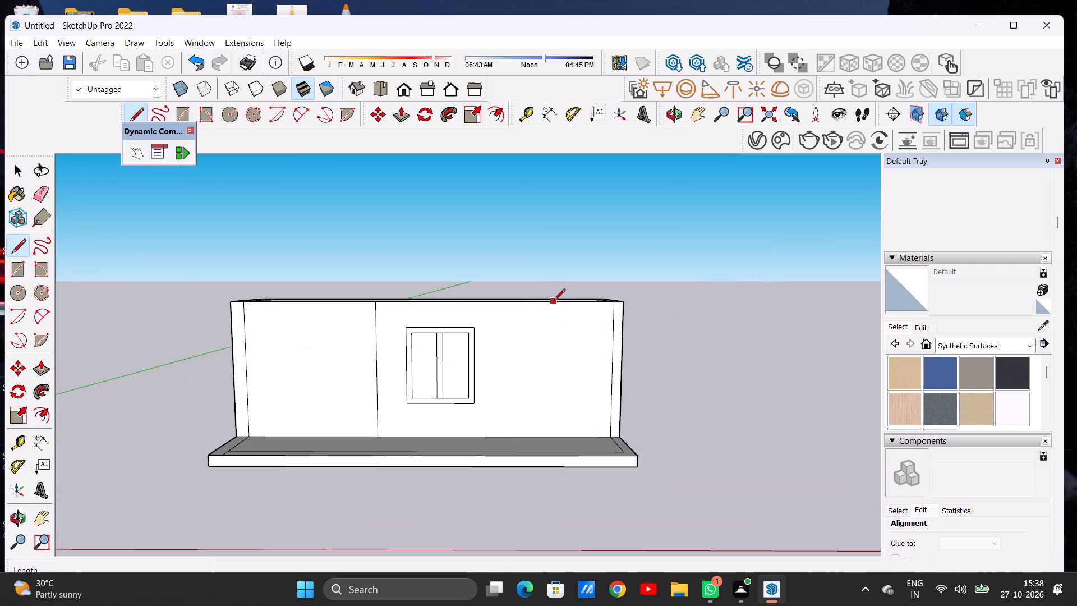
left_click(554, 301)
left_click(556, 428)
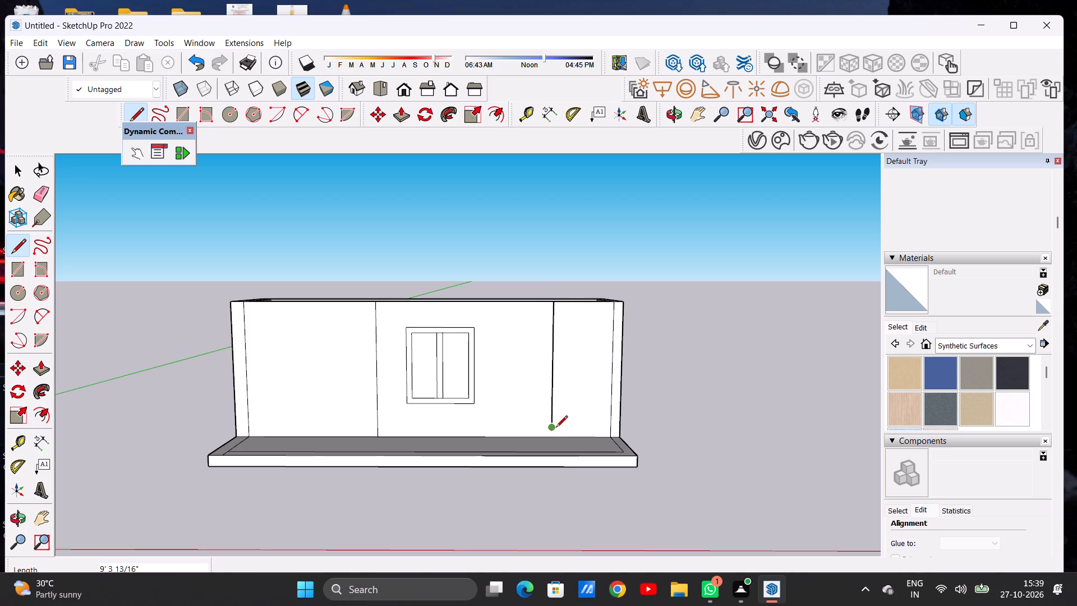
left_click(556, 428)
left_click(553, 438)
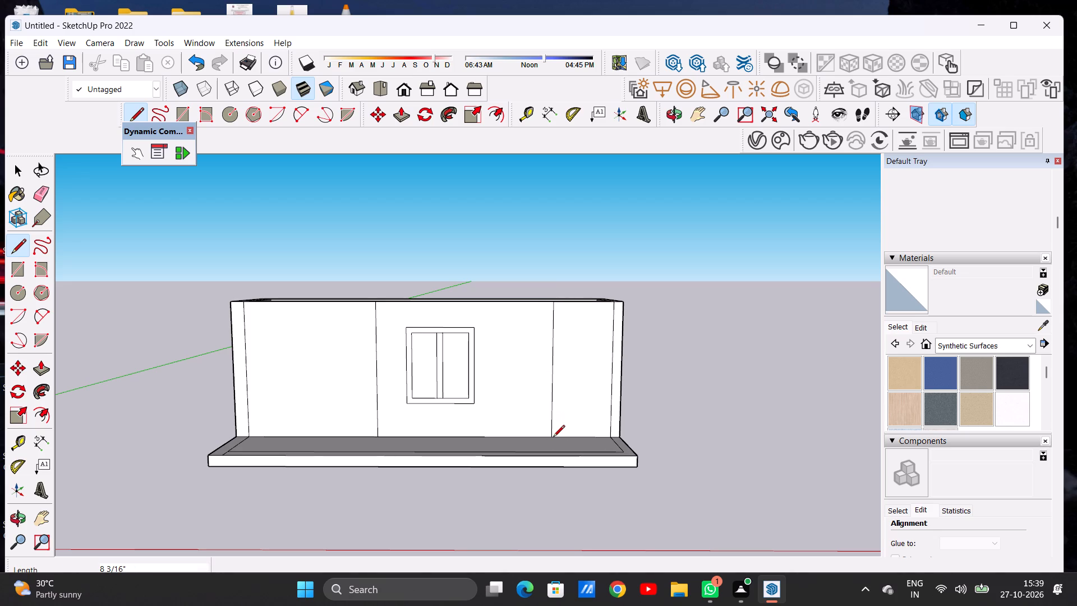
key("space")
Draw an upright rectangle about 2' 1 1/2" by 5 11/16" near the front wall's top edge, to the right of the window.
scroll(578, 382, "up", 5)
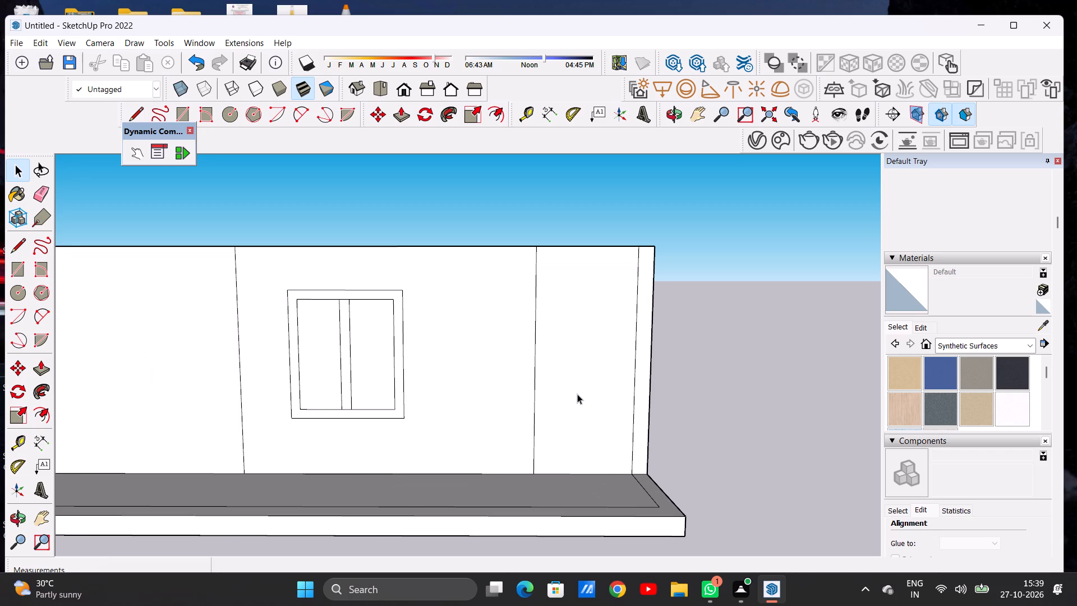
scroll(577, 394, "down", 4)
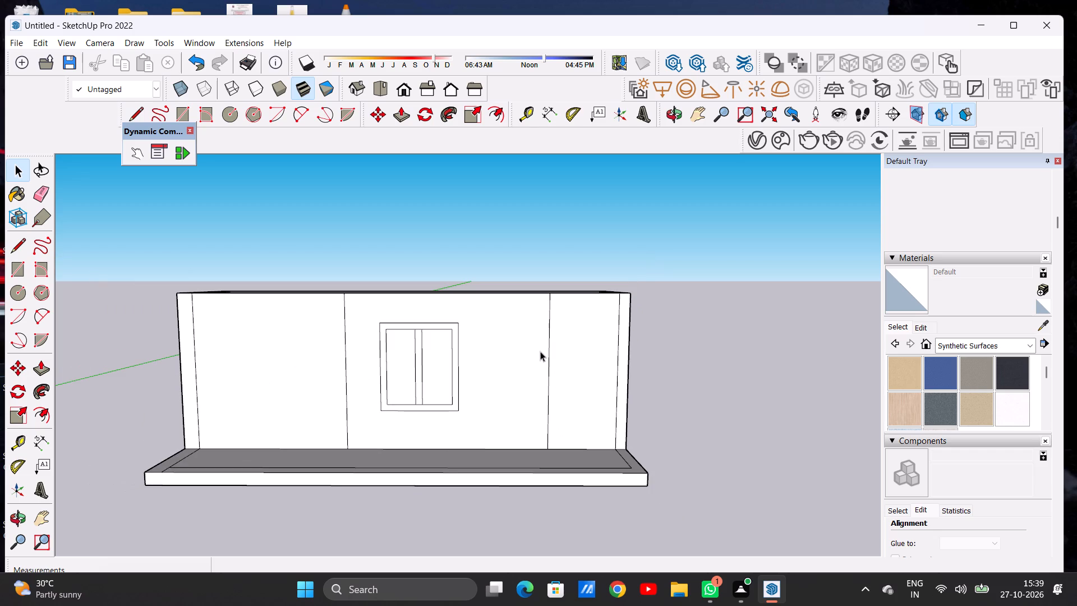
scroll(605, 351, "down", 3)
scroll(494, 321, "up", 4)
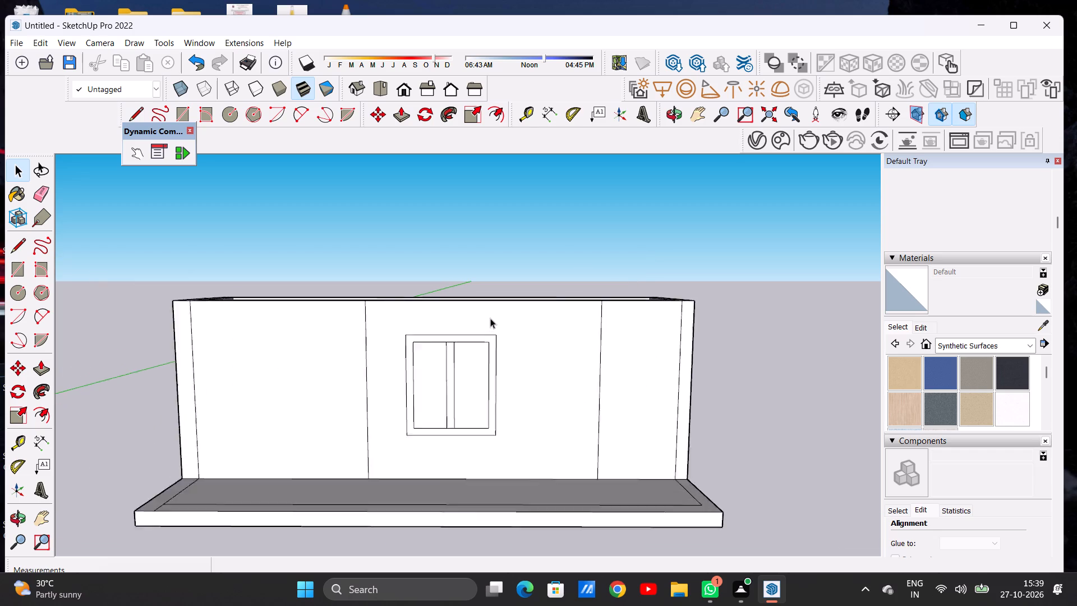
scroll(490, 318, "up", 2)
middle_click_drag(513, 342, 513, 323)
middle_click(509, 311)
scroll(538, 319, "up", 2)
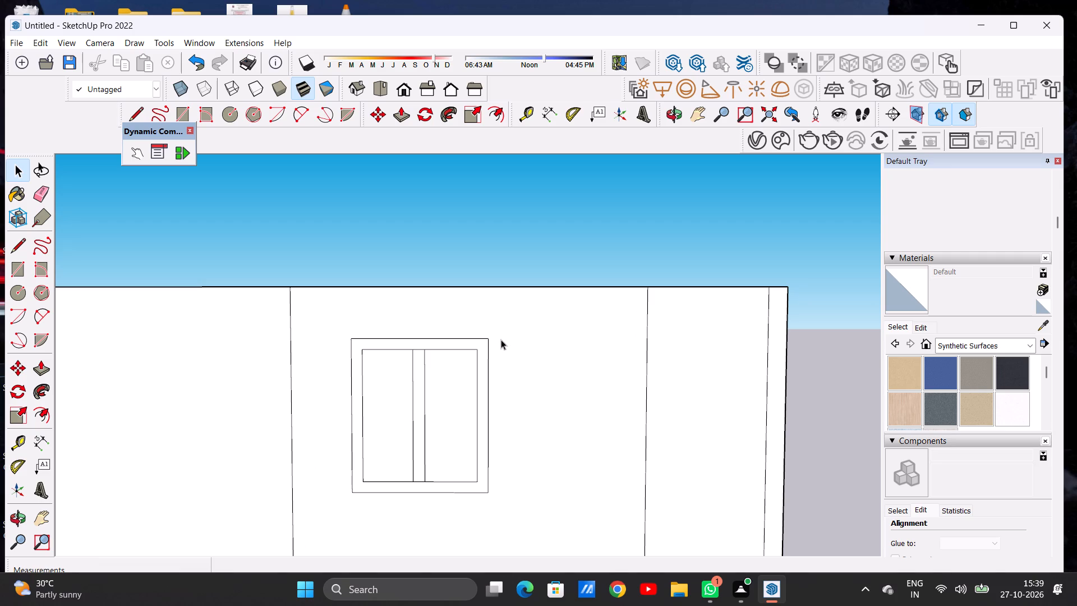
key("r")
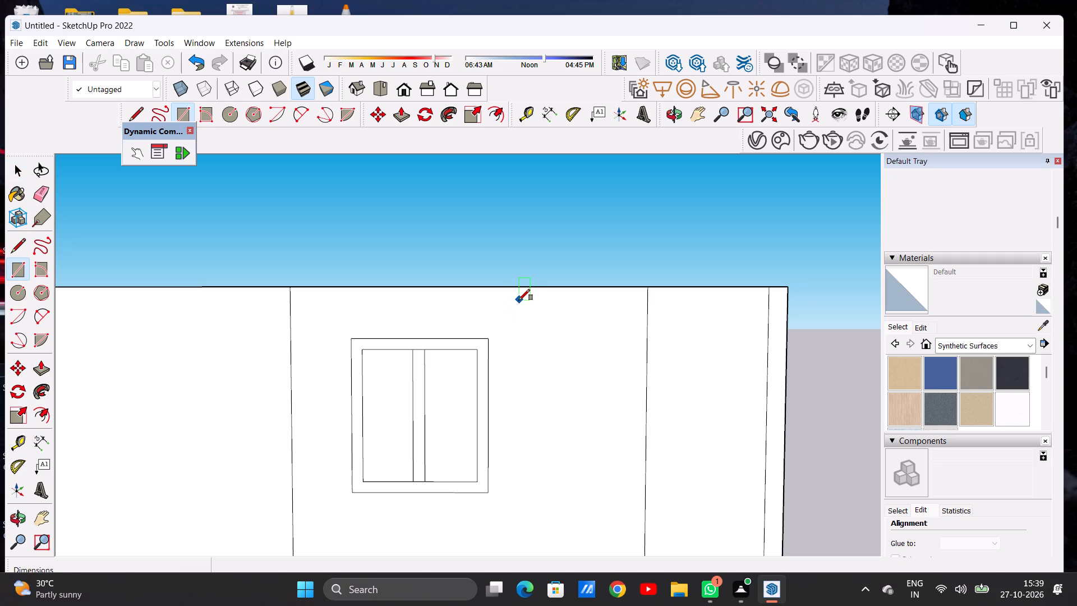
left_click(519, 300)
left_click(539, 300)
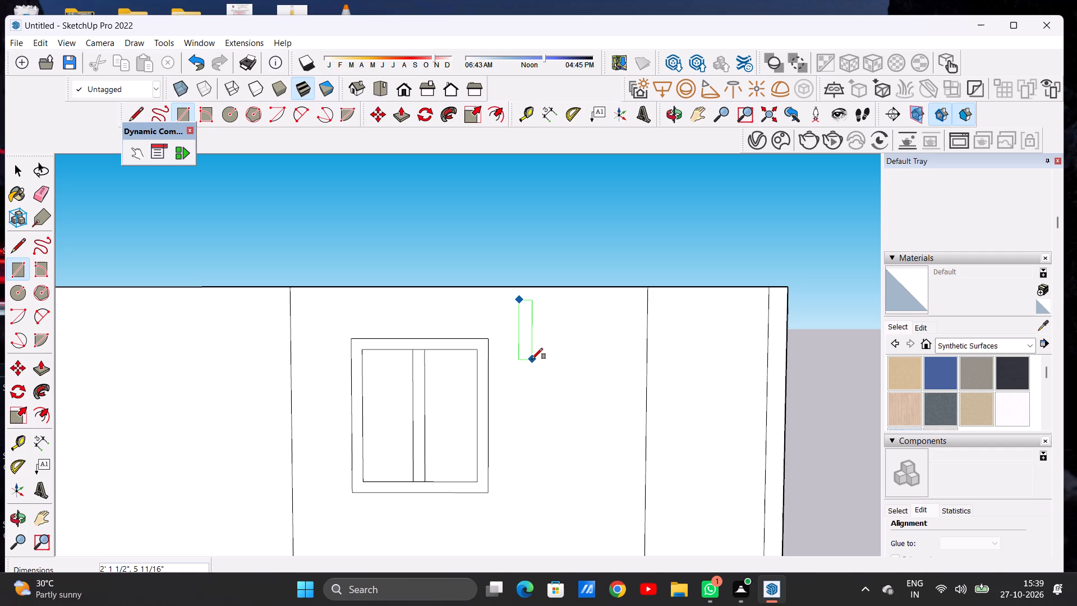
left_click(532, 359)
key("space")
Move the narrow rectangle about 8 13/16" up and to the right, close beneath the wall's top edge.
double_click(524, 344)
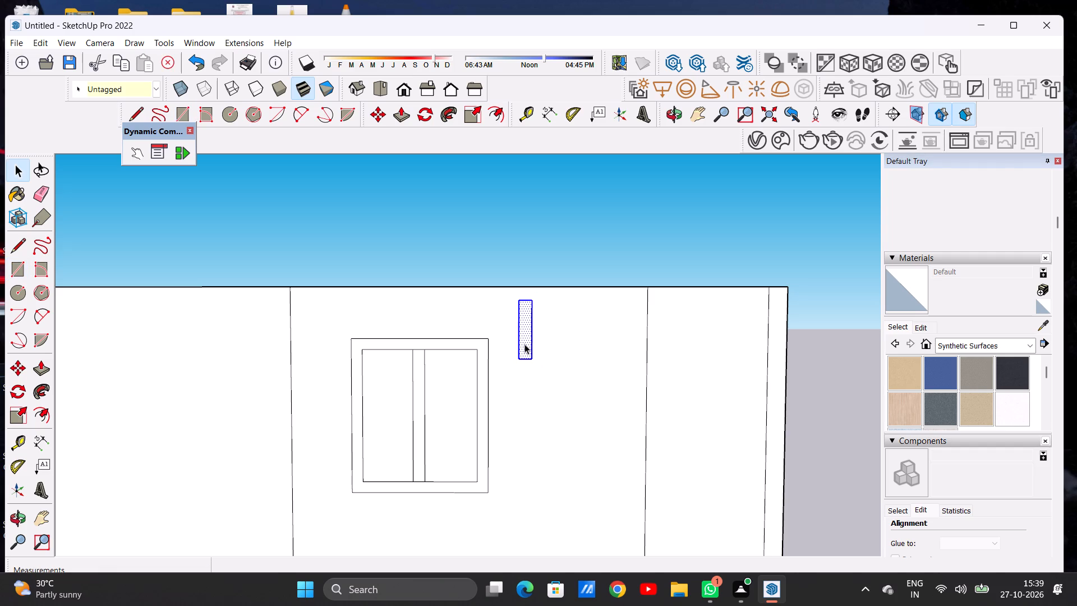
key("m")
left_click(530, 357)
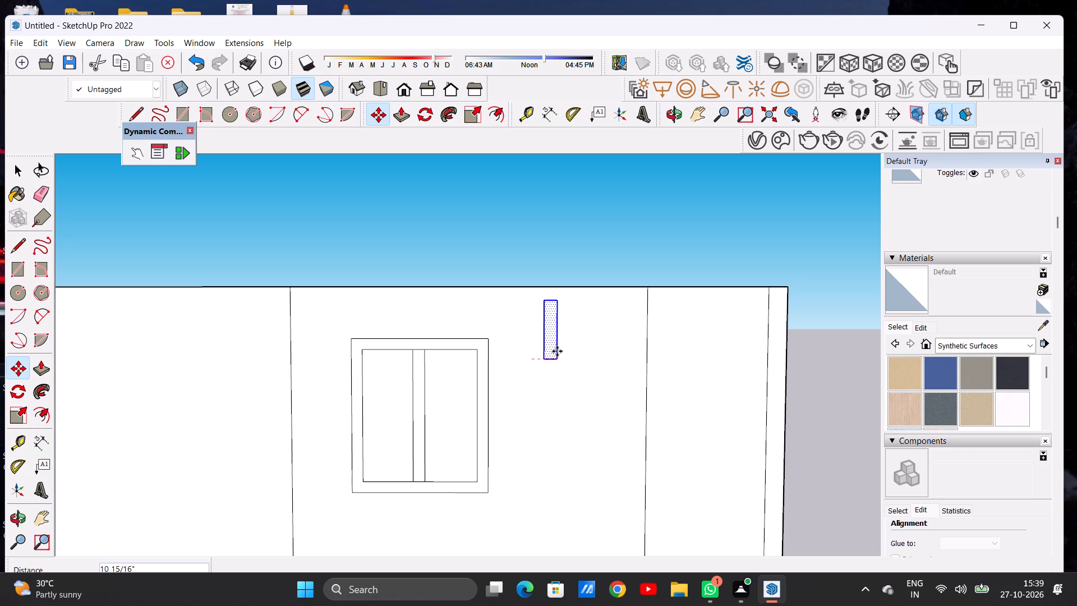
left_click(550, 350)
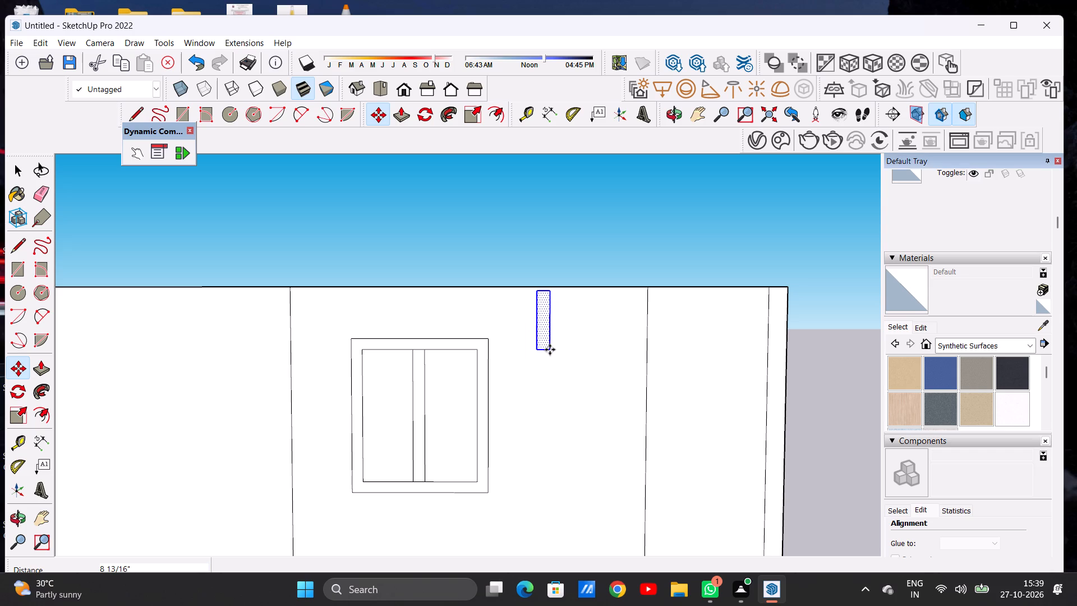
Copy the narrow rectangle twice toward the wall's right end, spacing the copies about 8 3/4" apart in a level row.
left_click(550, 350)
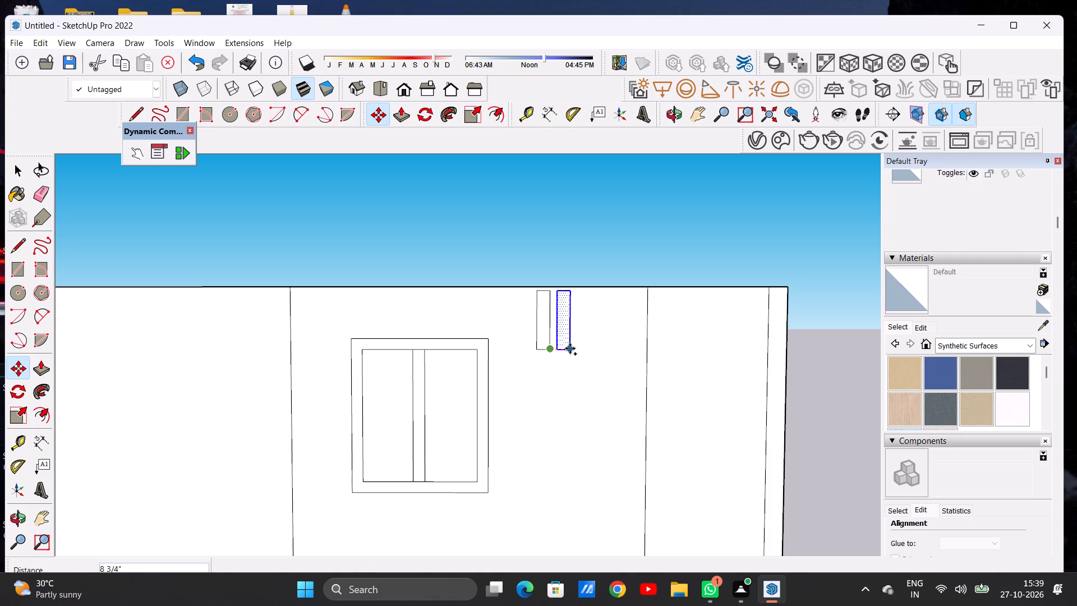
left_click(570, 348)
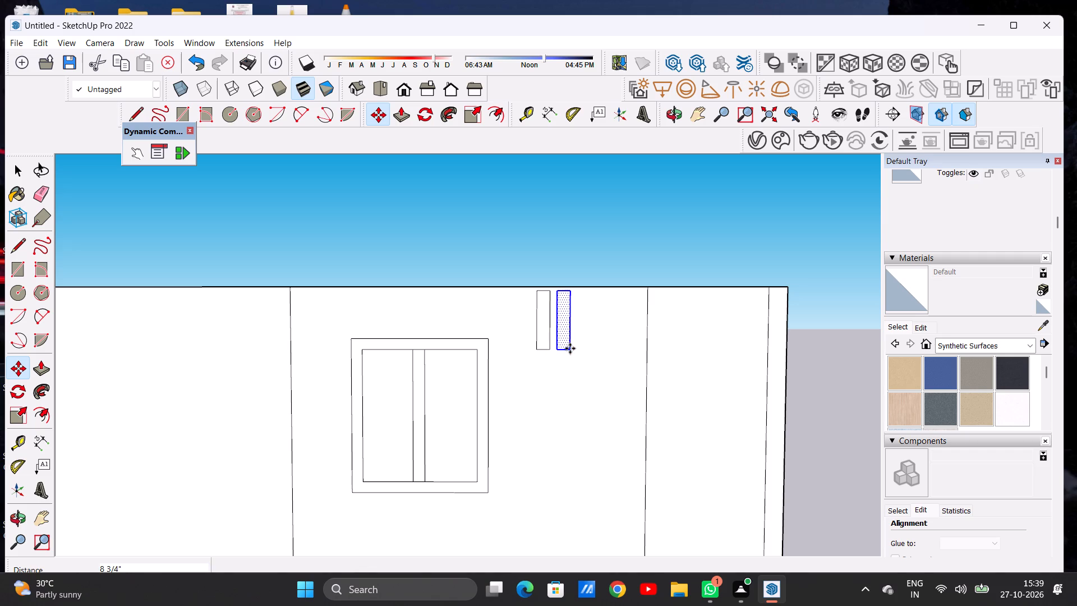
left_click(570, 348)
left_click(590, 348)
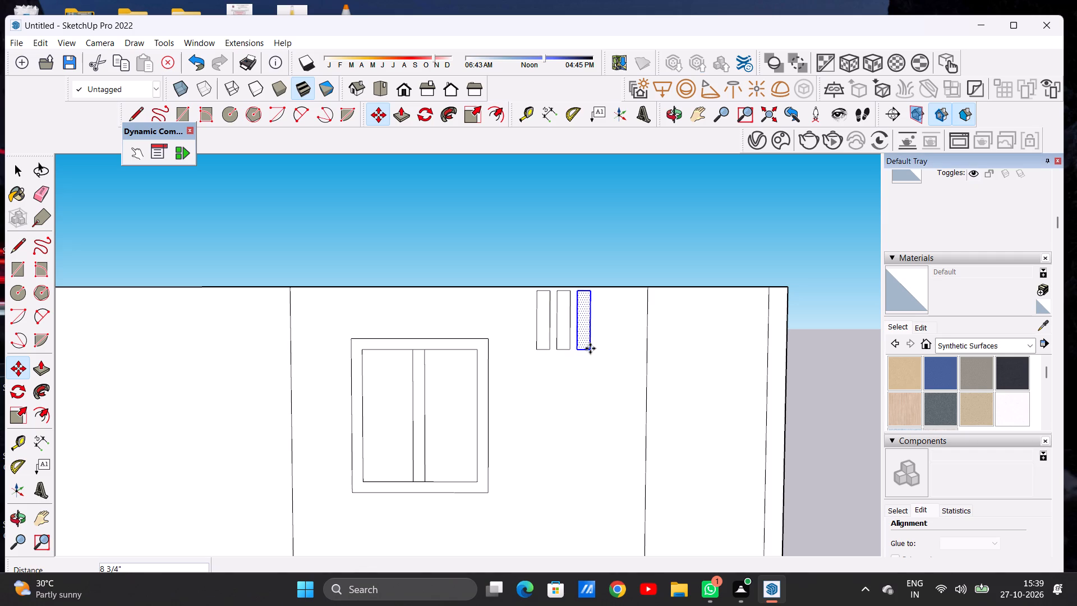
Copy the last narrow rectangle about 9 1/2" toward the wall's right end, adding a fourth to the level row.
left_click(590, 348)
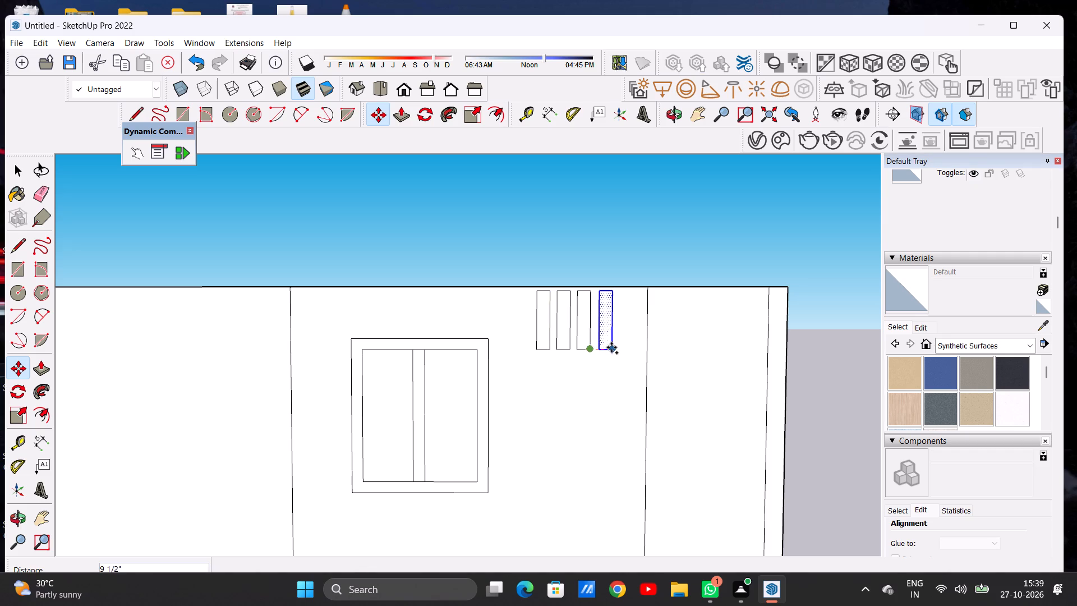
left_click(611, 347)
key("space")
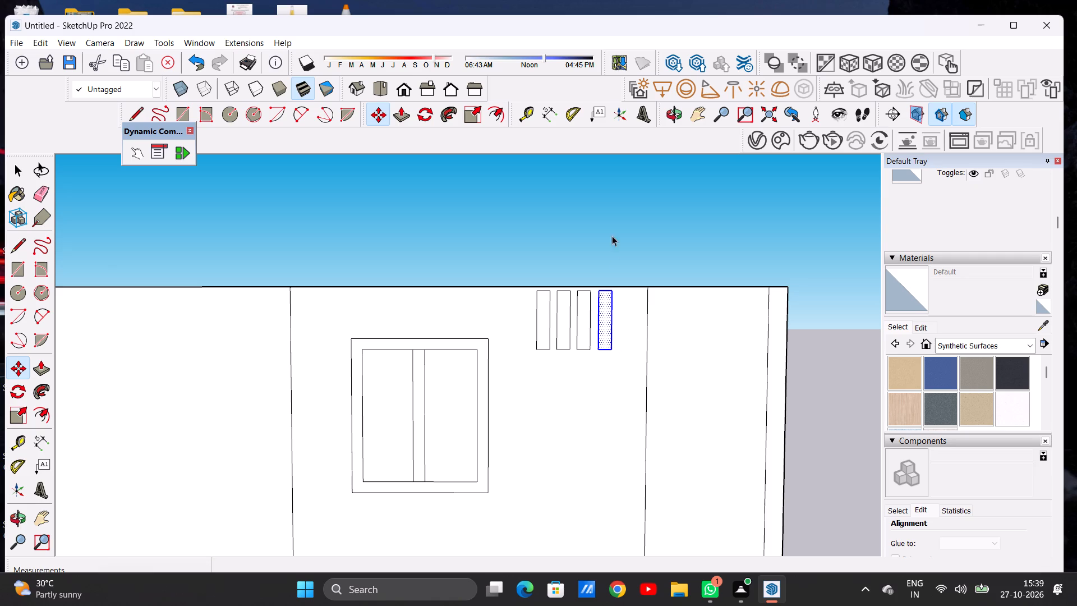
left_click(612, 228)
Move the window's outer frame and centre mullion together about 1' 3 1/16" down and to the left on the front wall.
scroll(586, 276, "down", 4)
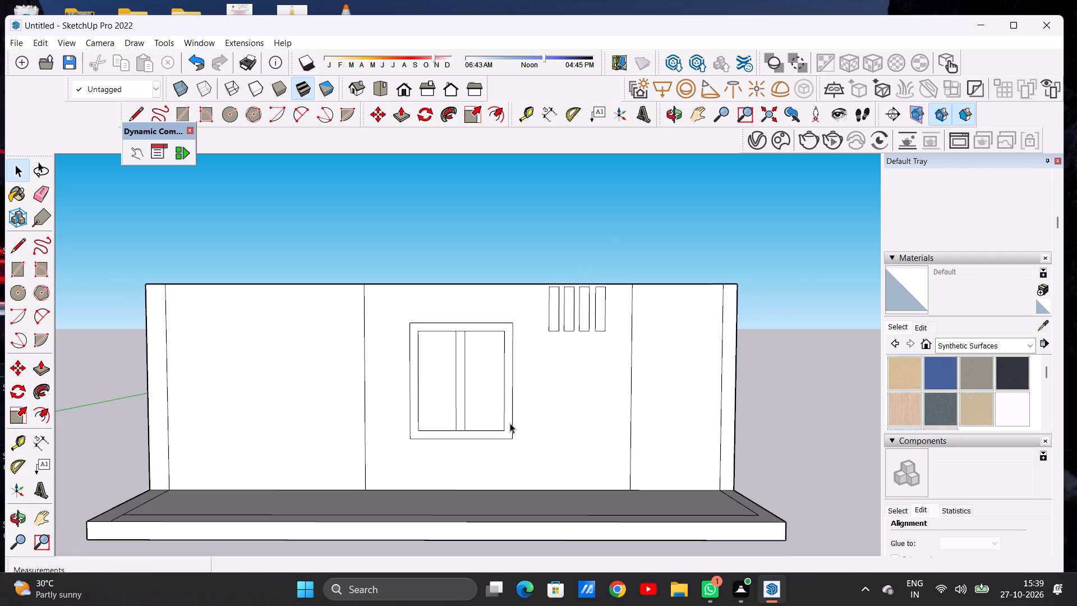
scroll(509, 425, "up", 4)
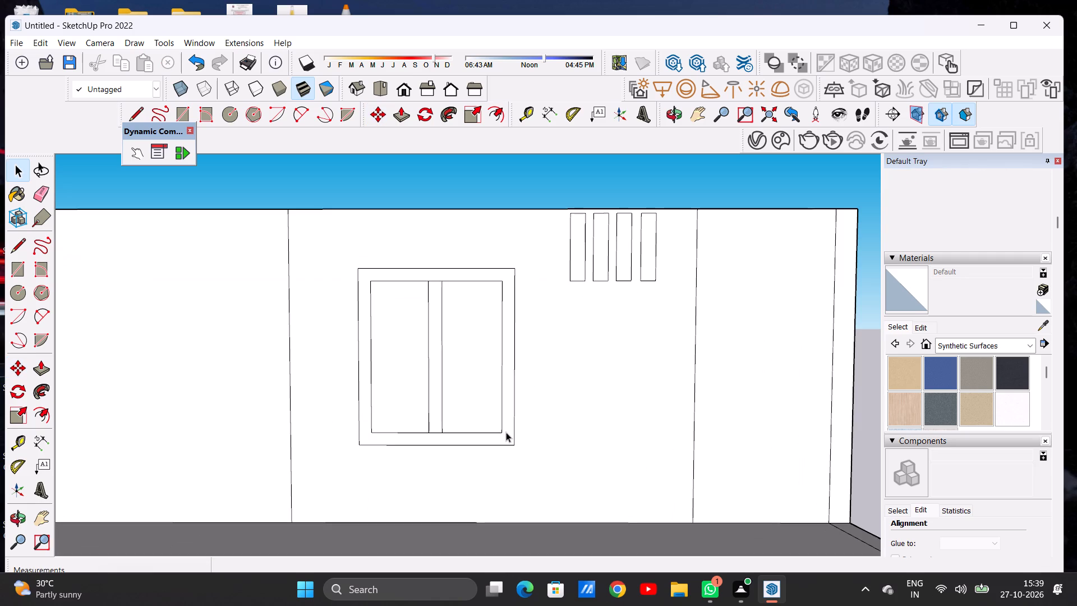
double_click(506, 432)
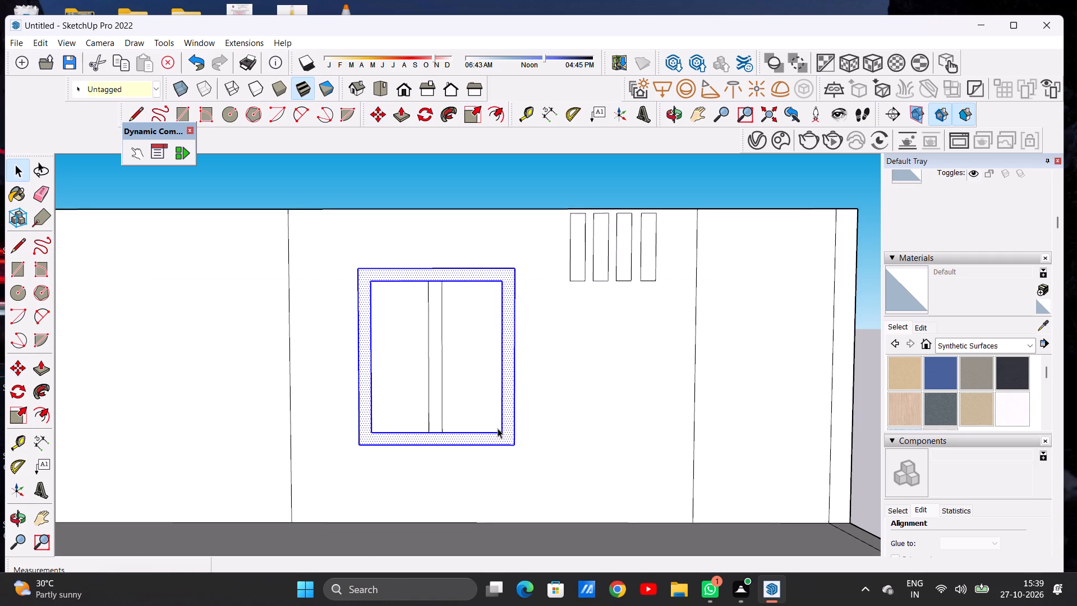
double_click(438, 423, "ctrl")
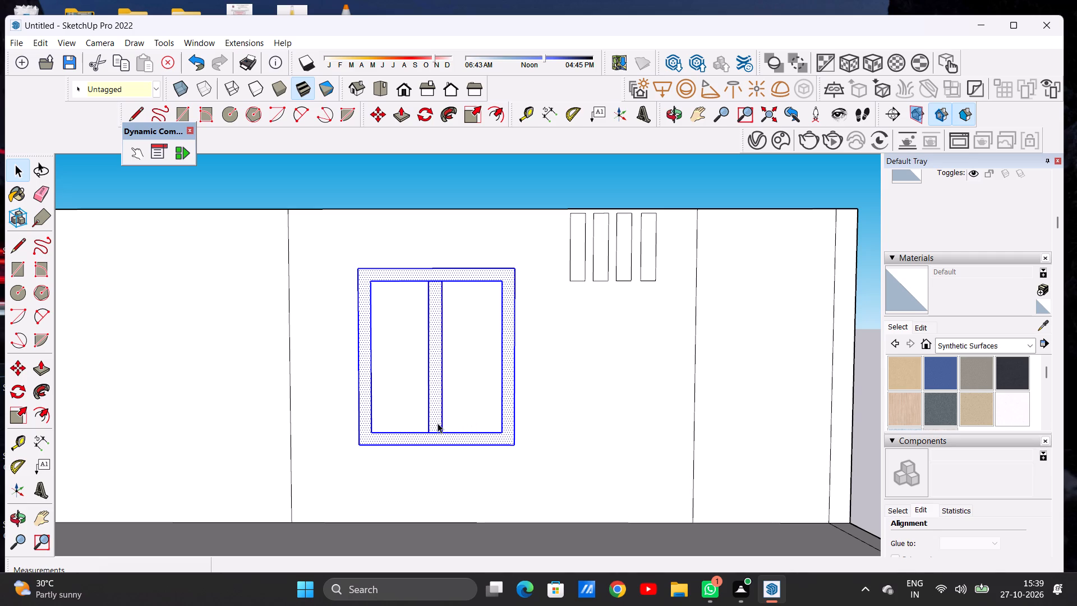
key("m")
left_click(513, 447)
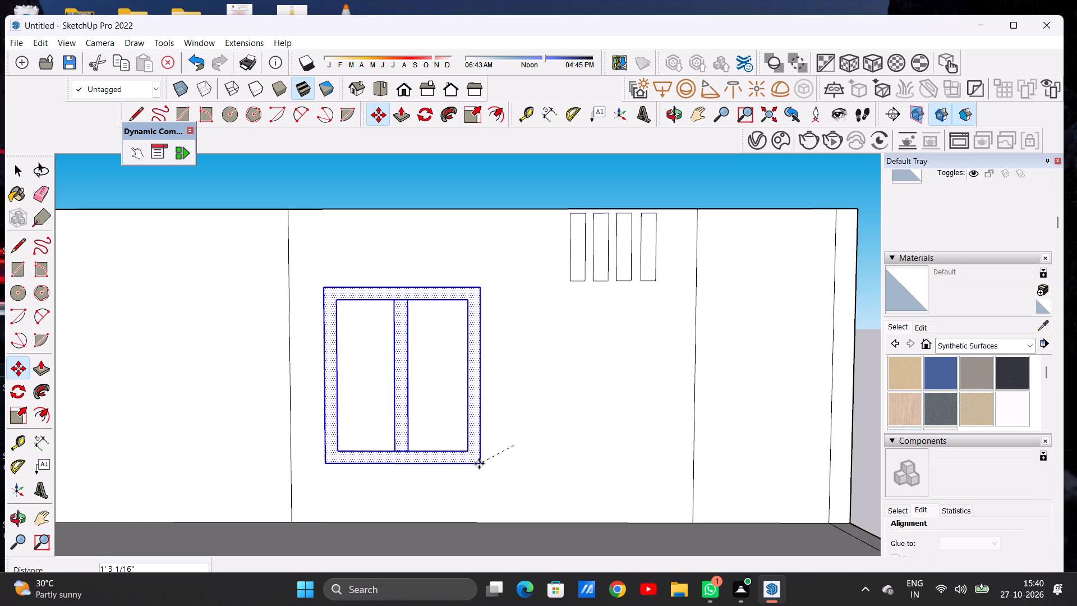
left_click(479, 463)
key("space")
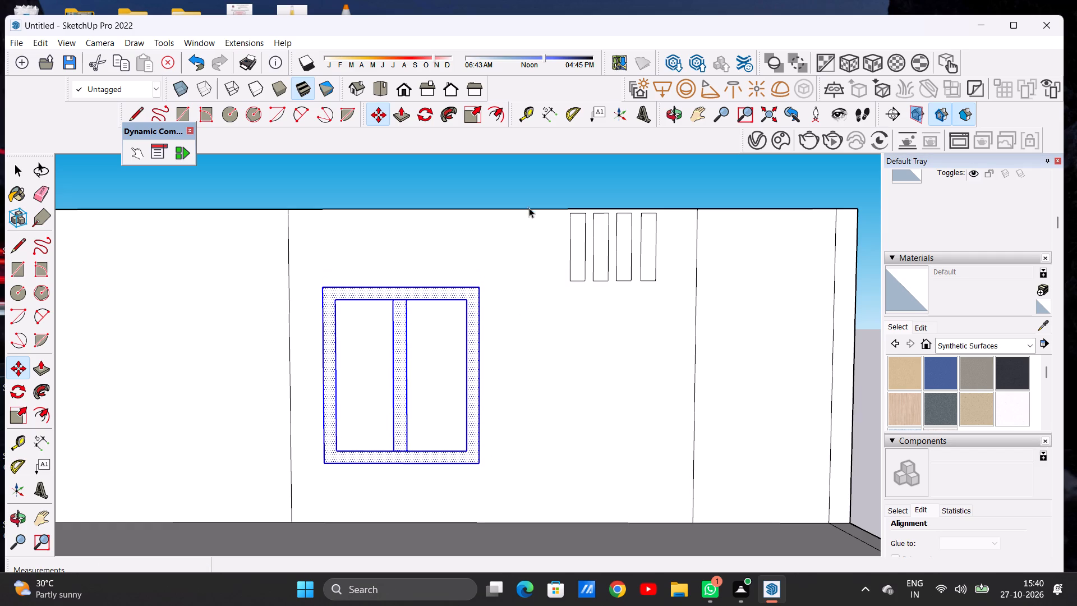
left_click(526, 173)
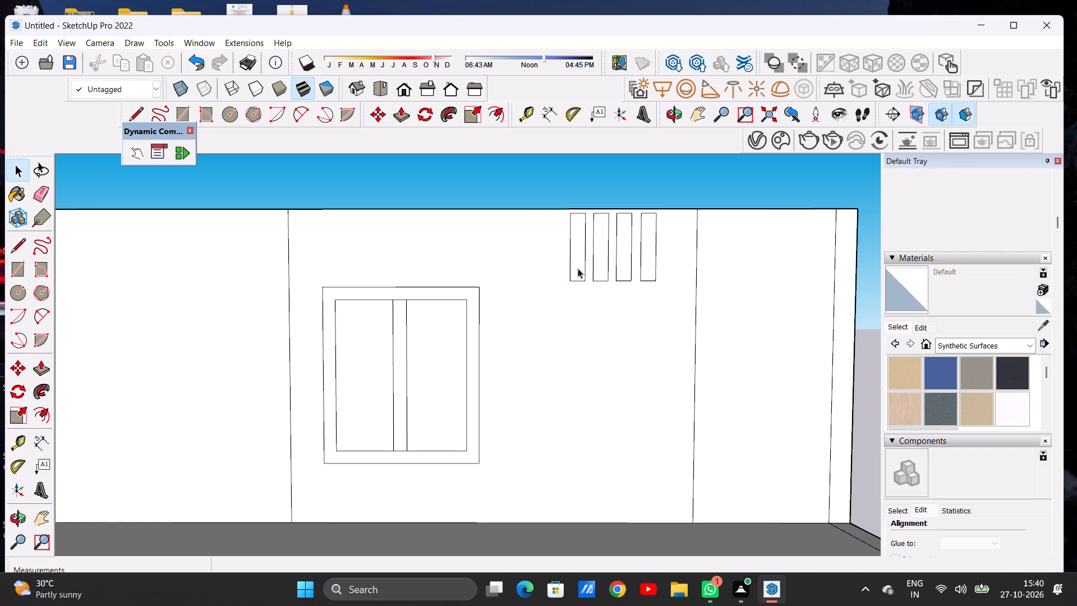
Draw level 5 11/16" lines across the lower part of all four narrow rectangles, at the same height.
scroll(599, 272, "up", 1)
key("l")
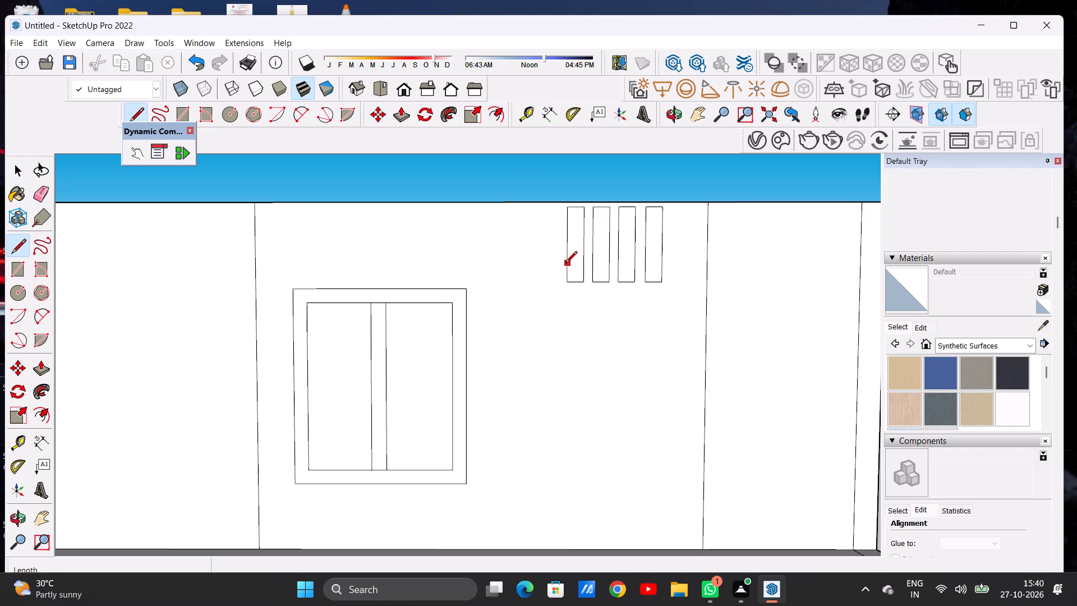
left_click(565, 264)
left_click(585, 264)
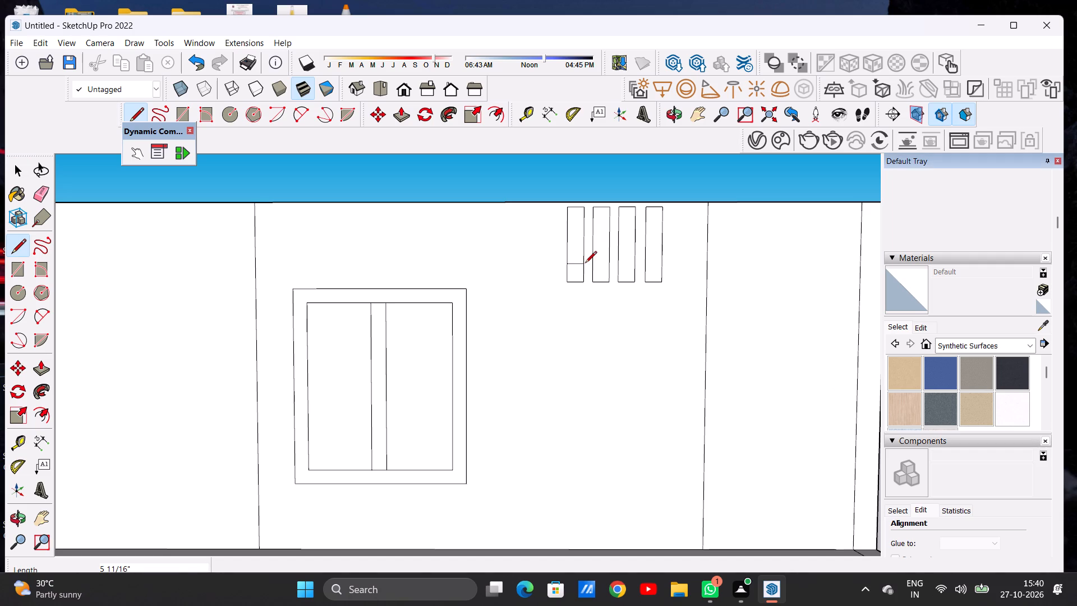
left_click(593, 265)
left_click(610, 265)
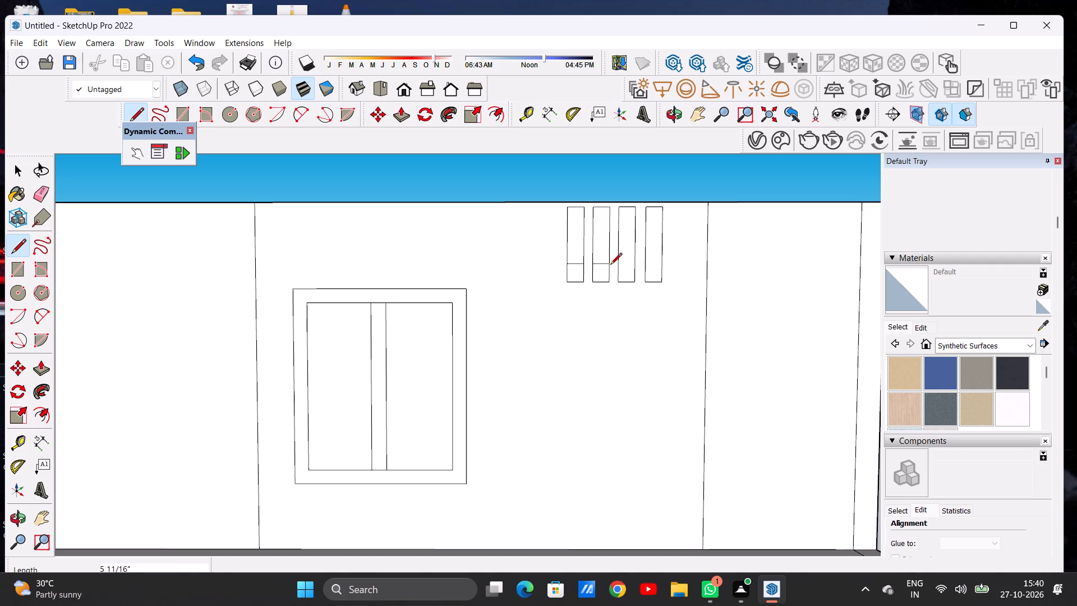
left_click(618, 265)
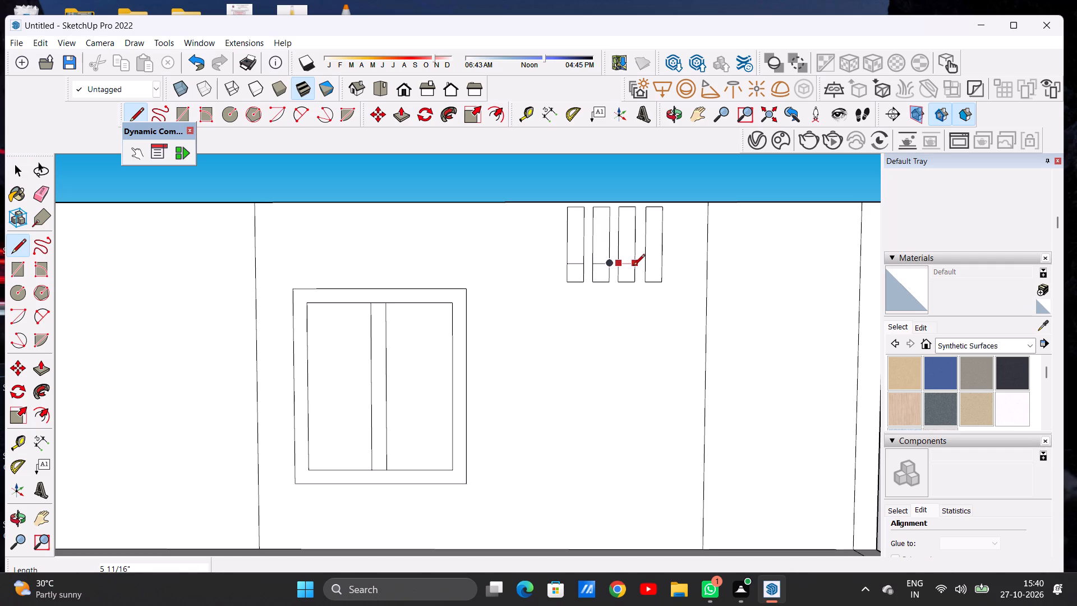
left_click(633, 267)
left_click(645, 267)
left_click(659, 267)
key("space")
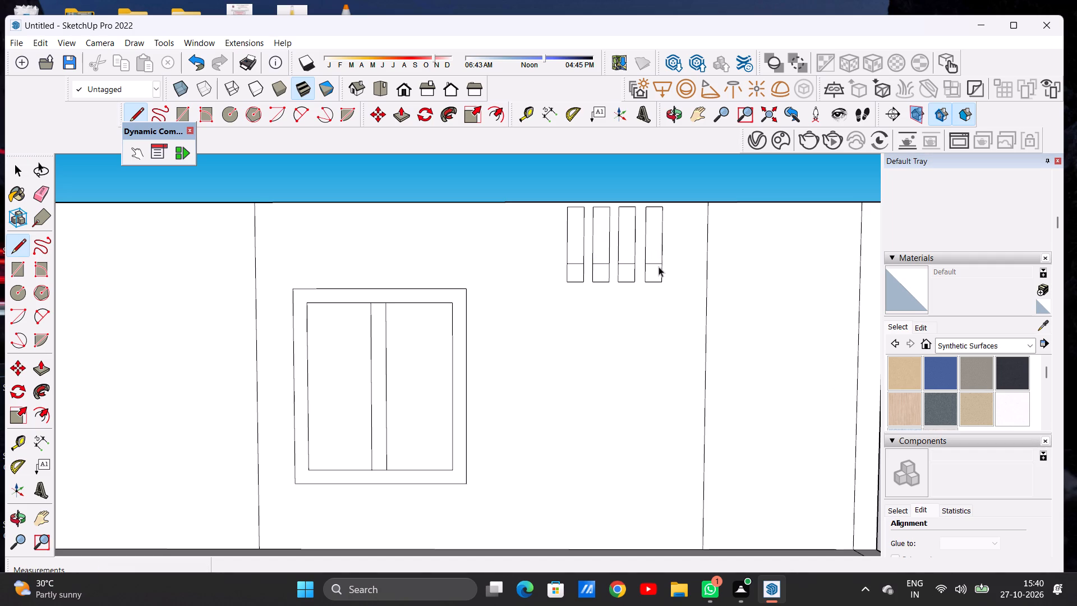
Erase the side and bottom edges below the cross lines on all four narrow rectangles to shorten them.
key("e")
scroll(633, 286, "up", 5)
left_click_drag(651, 272, 675, 273)
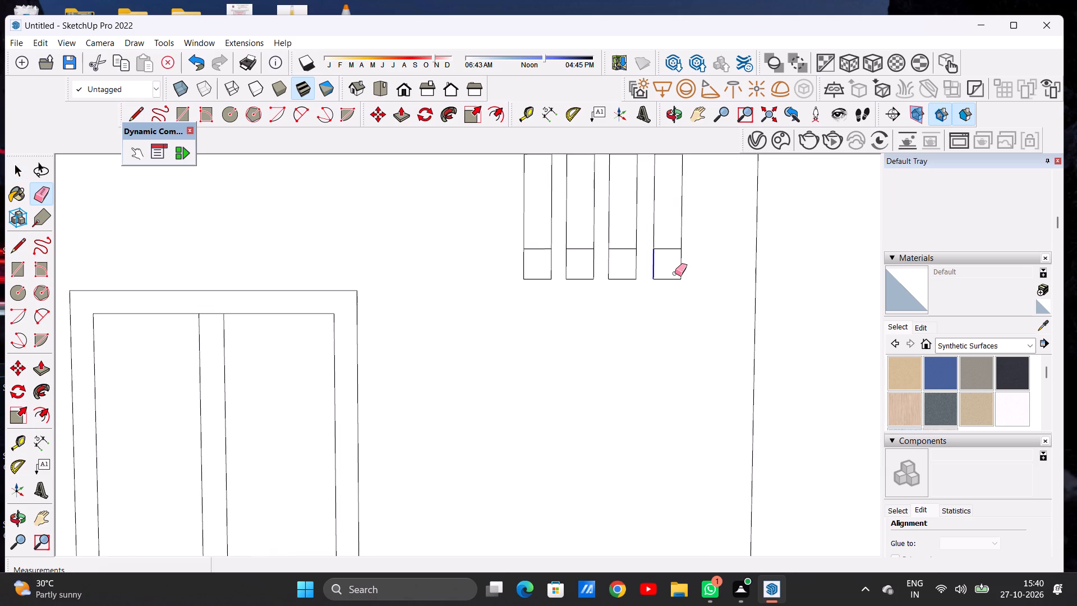
left_click_drag(675, 273, 671, 282)
left_click_drag(682, 267, 672, 274)
left_click_drag(637, 270, 611, 283)
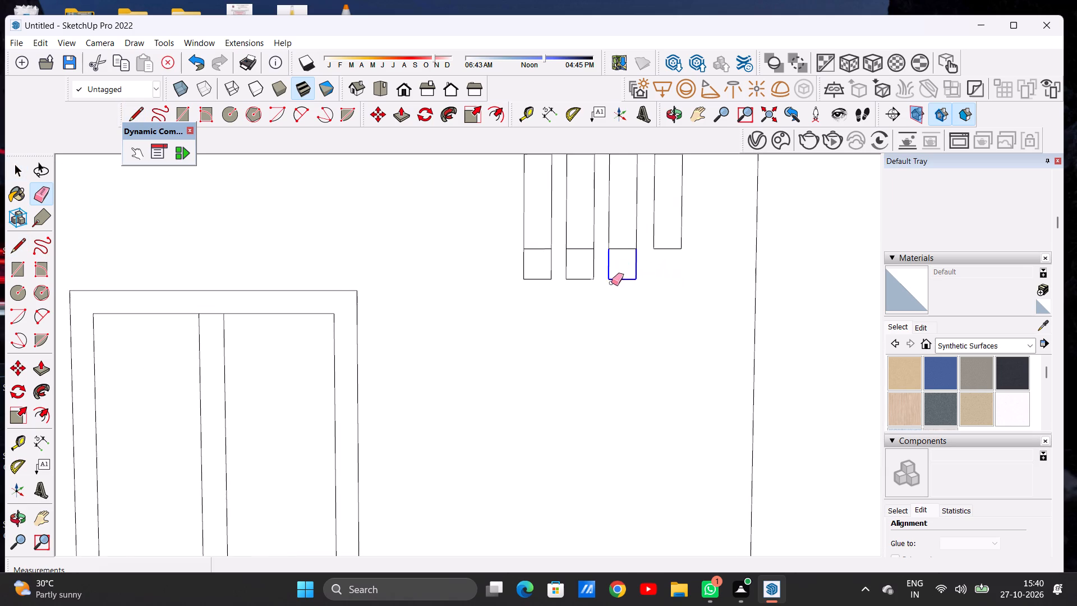
left_click_drag(611, 283, 623, 284)
left_click_drag(593, 266, 589, 285)
scroll(577, 263, "up", 3)
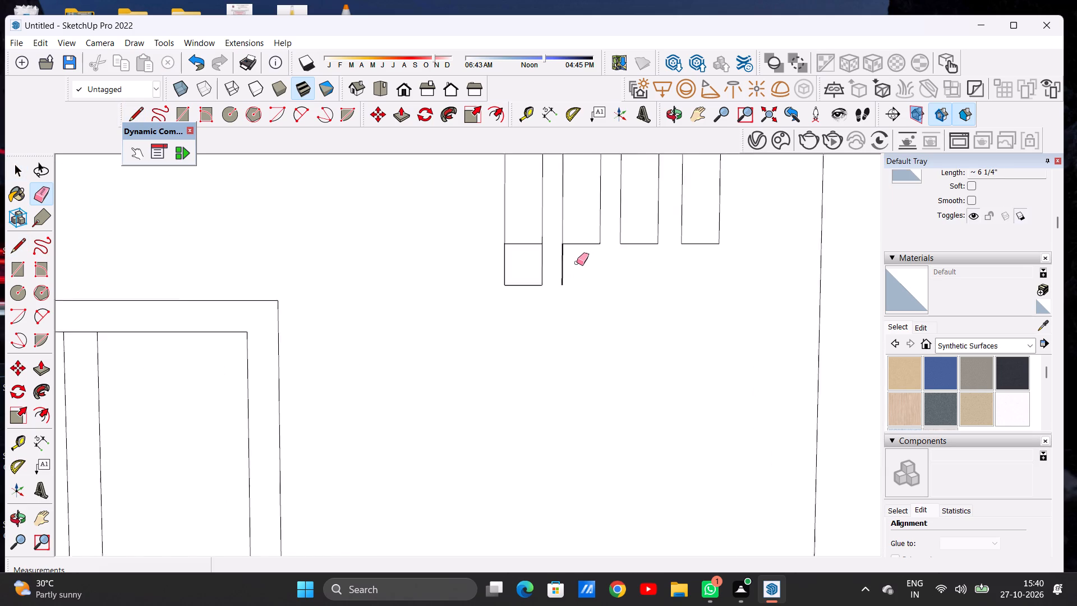
scroll(577, 263, "up", 8)
left_click_drag(559, 263, 535, 273)
left_click_drag(521, 275, 469, 298)
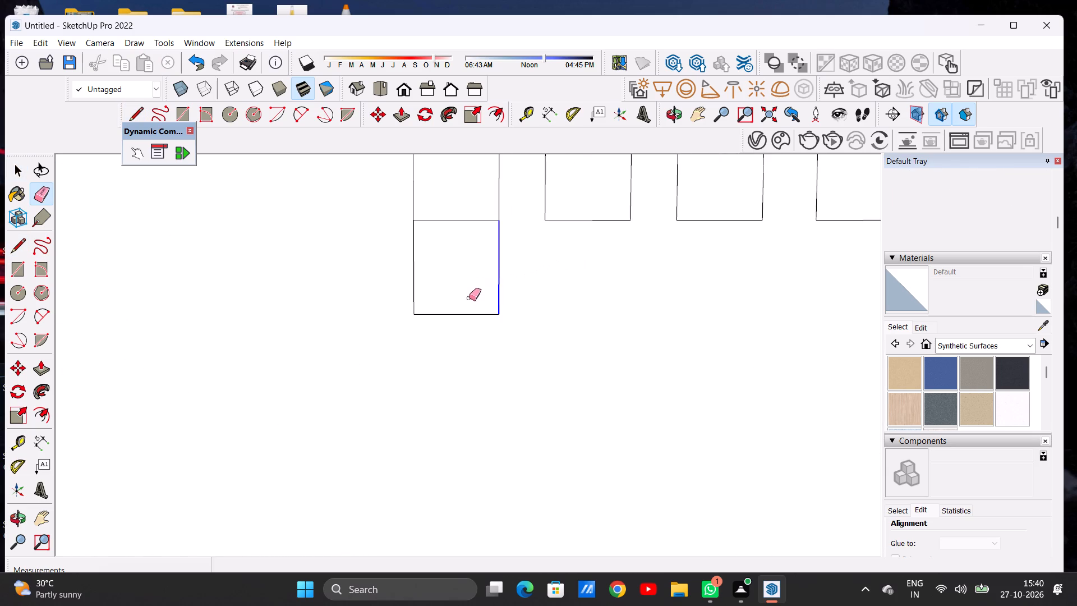
left_click_drag(469, 298, 399, 285)
key("space")
Draw a line about 1' 1" across the front wall's top thickness, starting at the vertical line left of the window.
scroll(505, 295, "down", 1)
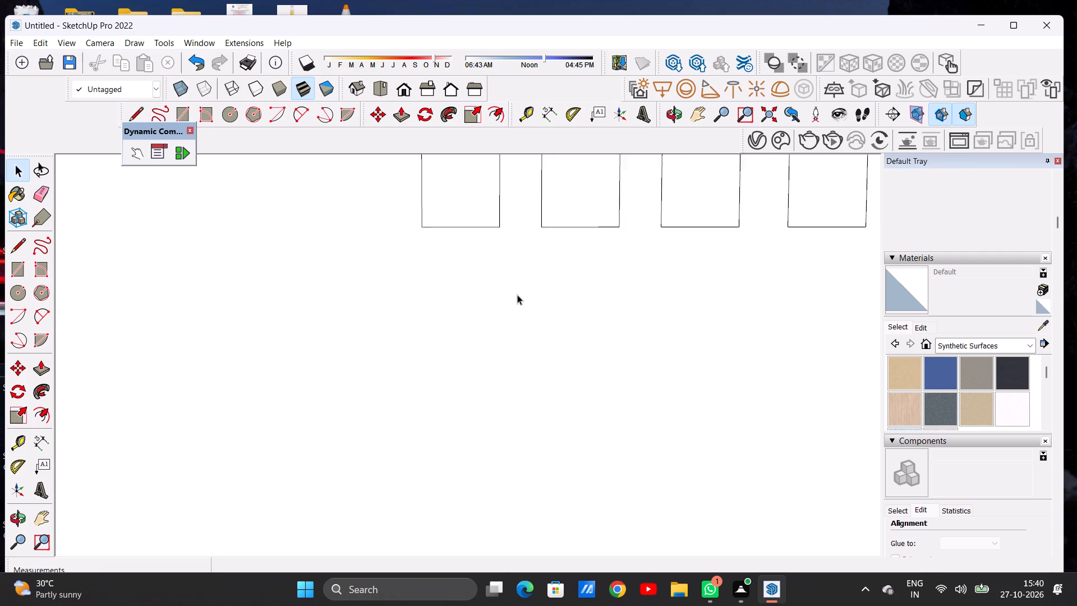
scroll(518, 295, "up", 1)
scroll(519, 295, "down", 19)
scroll(571, 274, "up", 1)
scroll(571, 274, "down", 10)
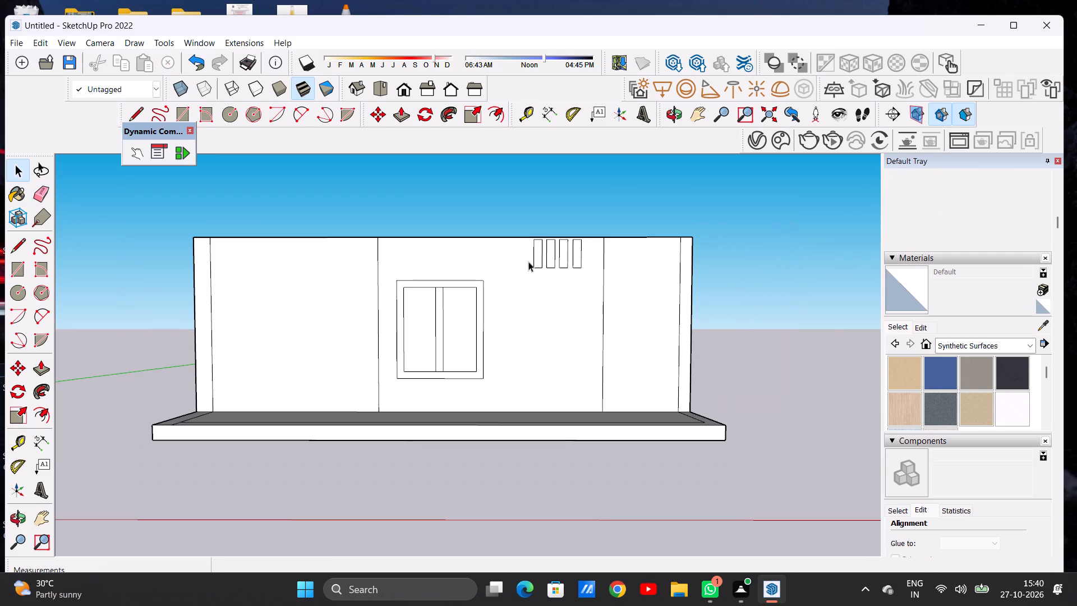
scroll(526, 263, "down", 1)
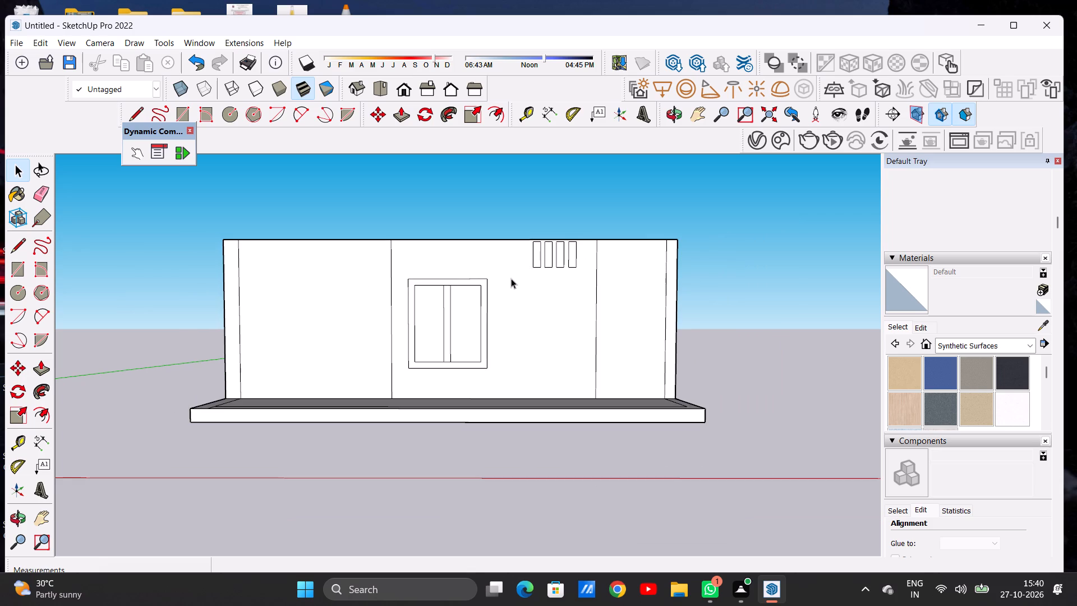
scroll(507, 289, "down", 4)
middle_click_drag(539, 295, 420, 436)
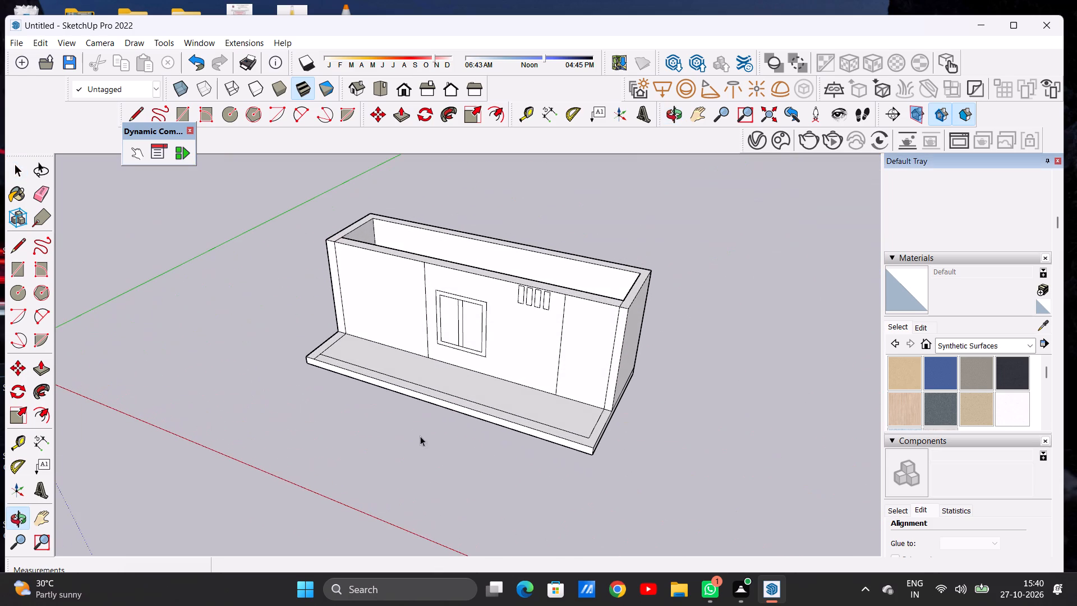
scroll(462, 317, "down", 2)
middle_click_drag(477, 299, 303, 389)
middle_click(303, 391)
scroll(453, 288, "up", 6)
middle_click_drag(521, 277, 480, 251)
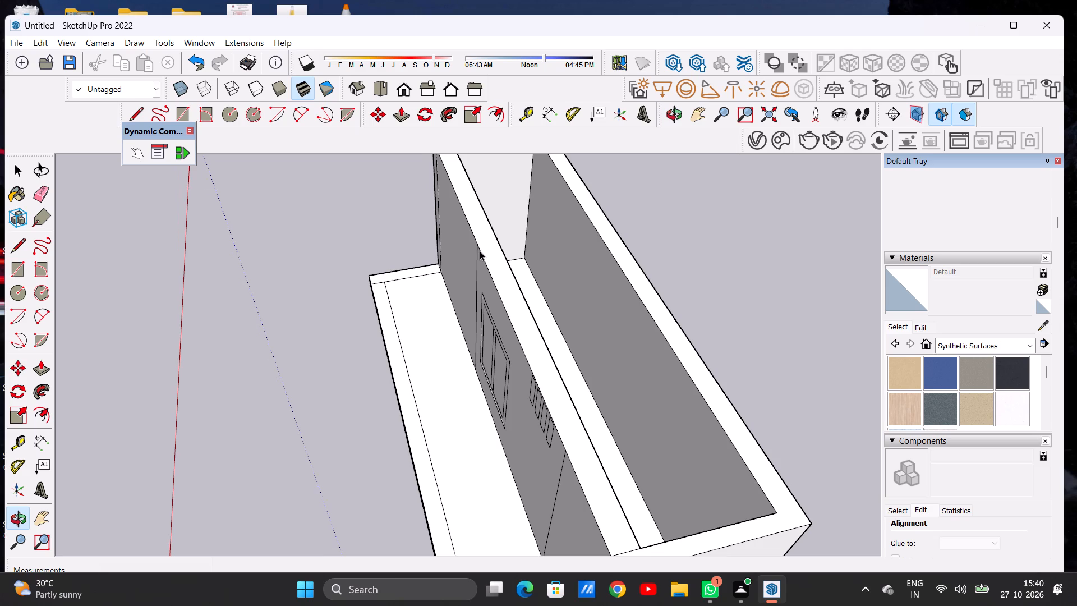
key("l")
scroll(480, 251, "up", 6)
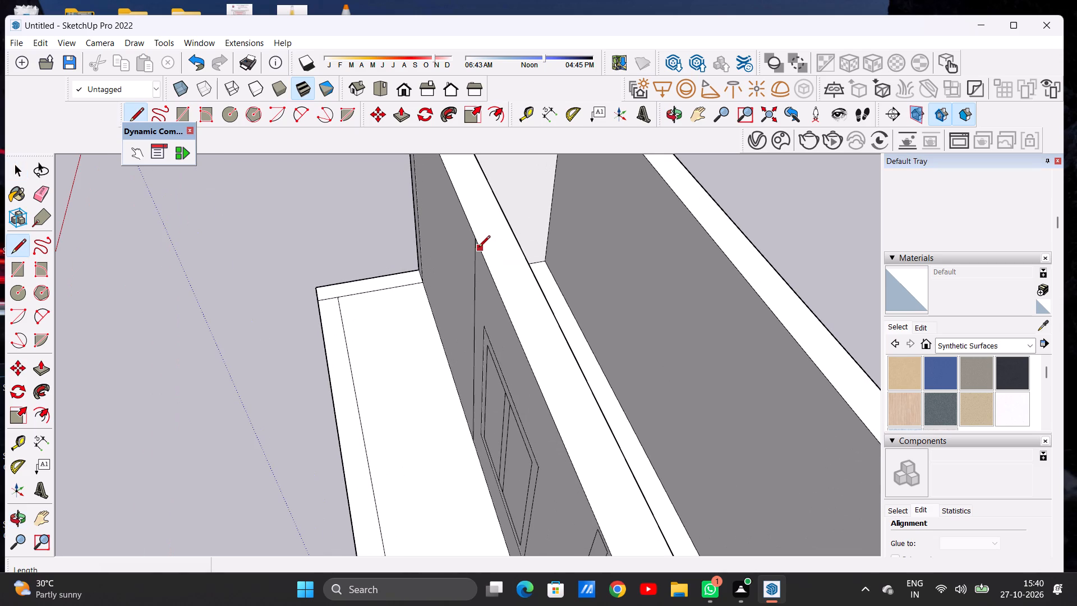
left_click(476, 240)
left_click(514, 234)
Draw a 10' vertical line down the front wall's inner face, from the end of the cross line to the floor.
middle_click_drag(541, 241, 347, 223)
scroll(466, 225, "up", 5)
left_click(451, 225)
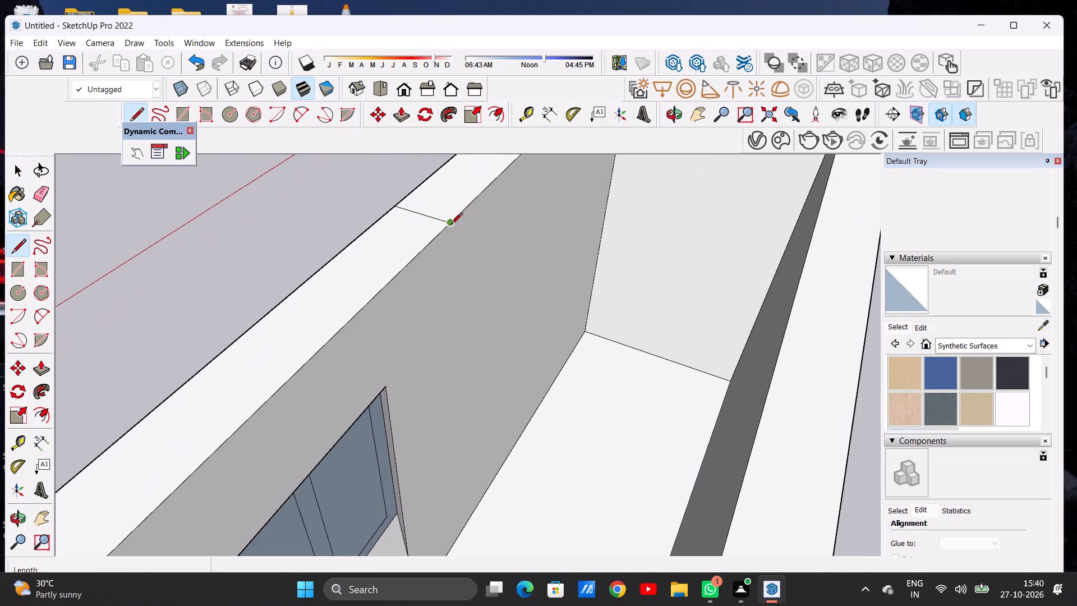
scroll(480, 377, "down", 1)
scroll(480, 375, "up", 1)
scroll(480, 374, "down", 5)
scroll(502, 412, "up", 9)
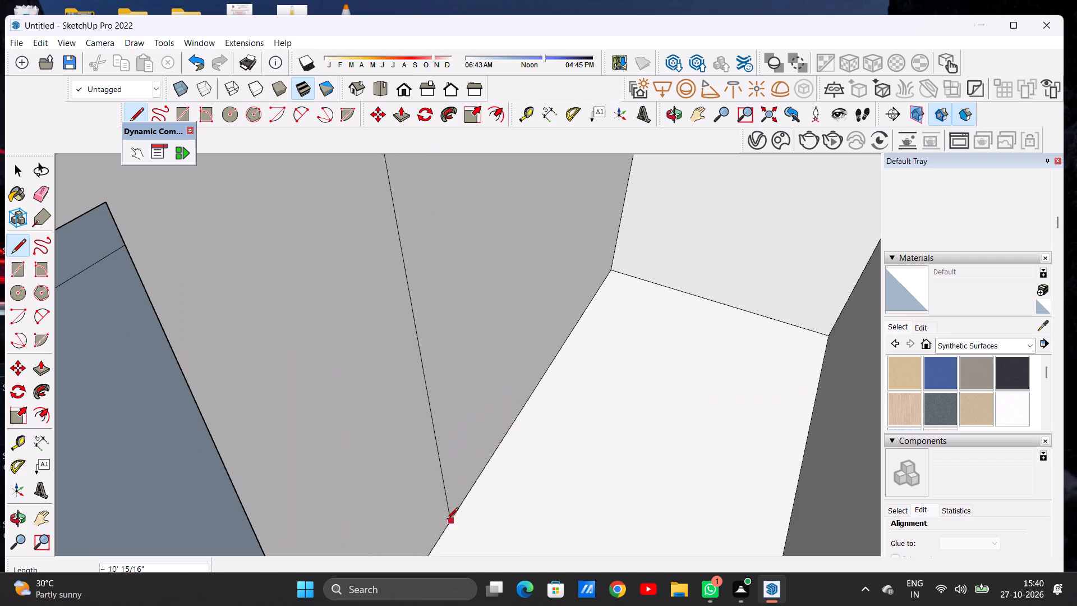
scroll(448, 447, "down", 8)
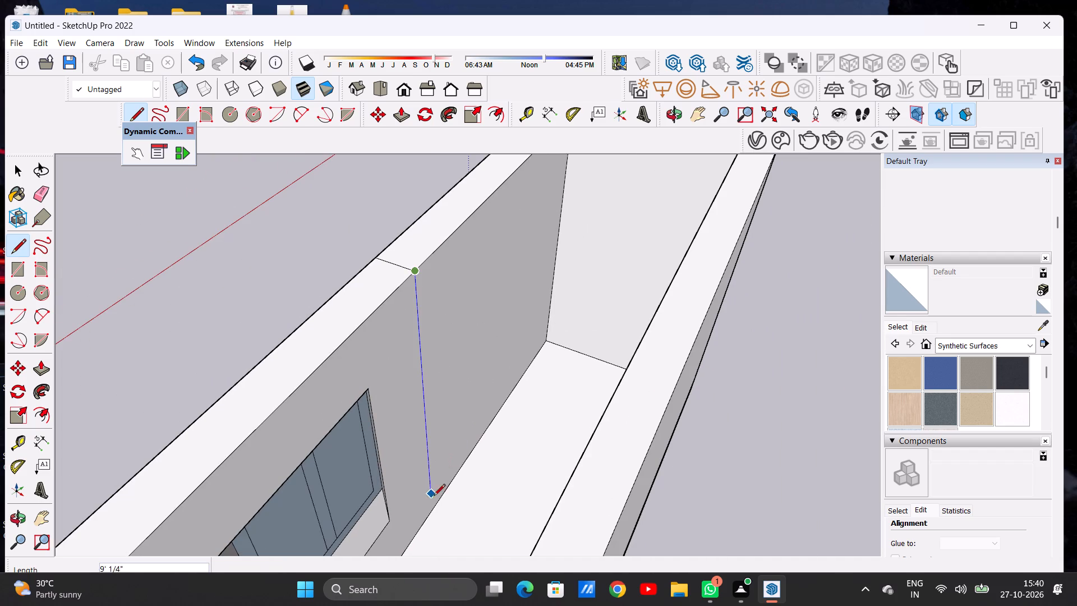
left_click(433, 515)
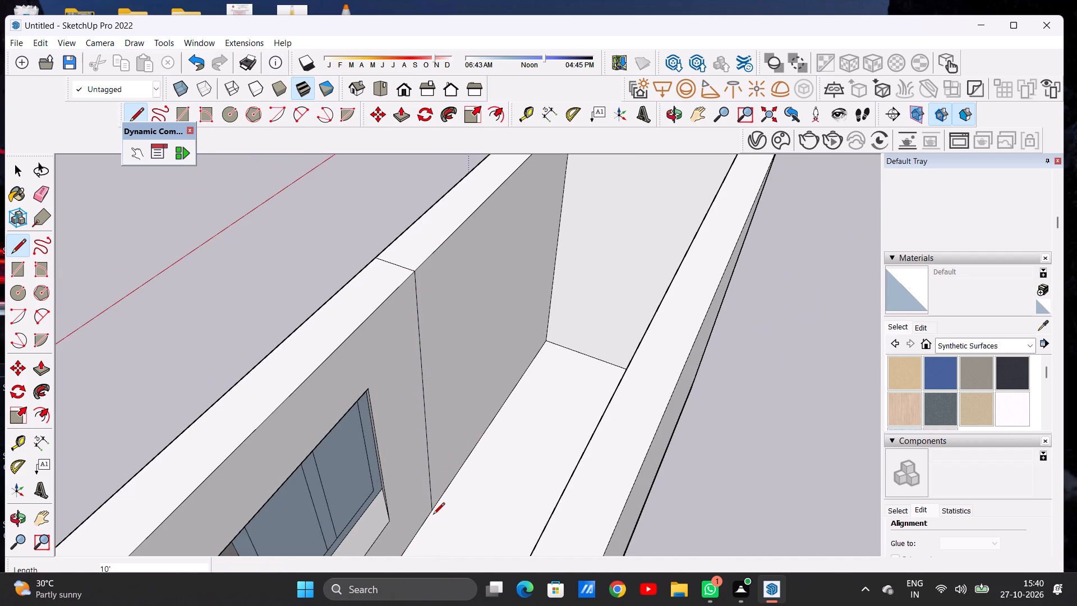
key("space")
Push/Pull the inner wall face beyond the new line about 5' 3 1/16" to the back wall, filling that end of the room.
scroll(468, 454, "down", 5)
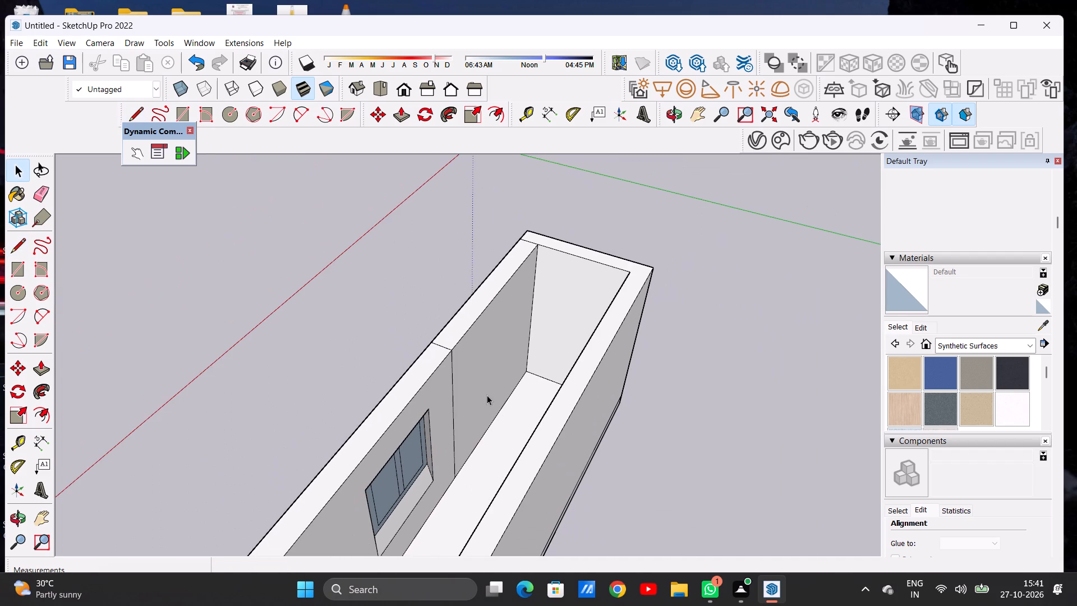
key("p")
scroll(477, 371, "up", 3)
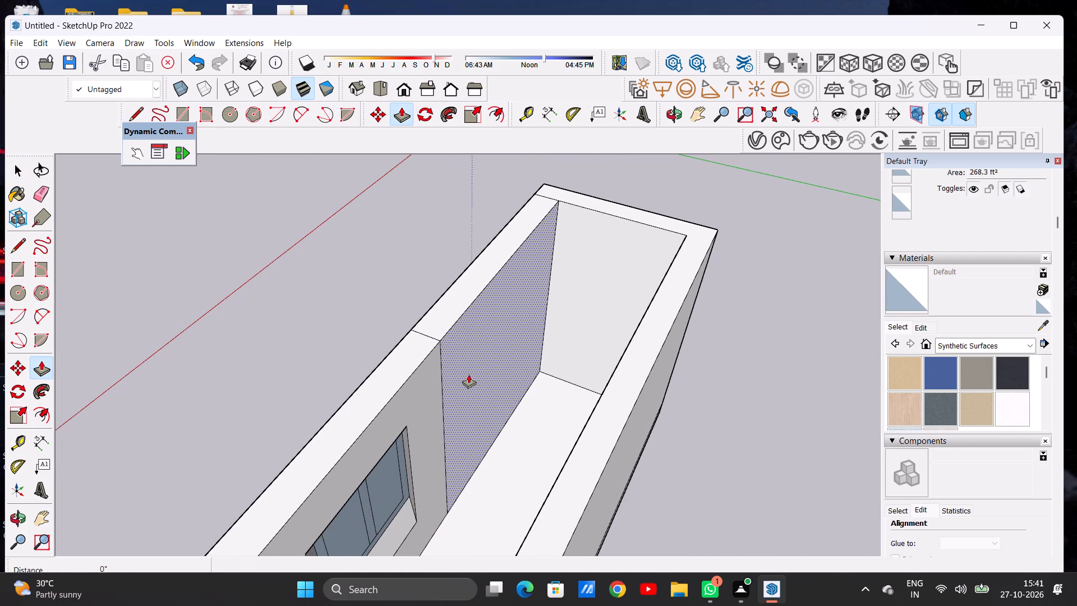
left_click(468, 374)
left_click(602, 393)
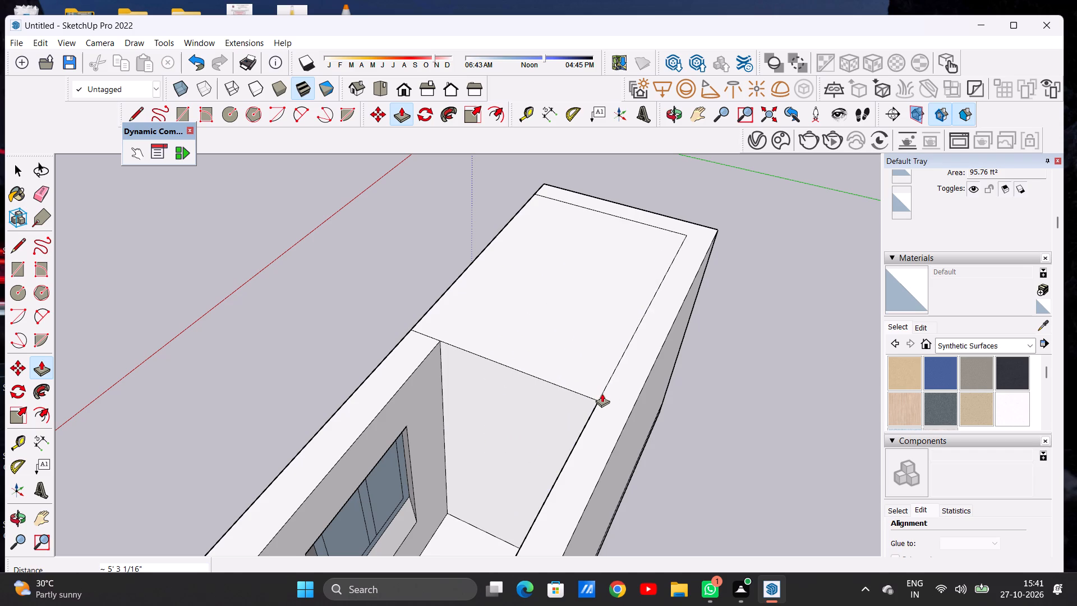
key("space")
Examine the filled end section and the front wall with its window and narrow rectangles from outside.
scroll(561, 324, "down", 8)
middle_click_drag(462, 373, 653, 331)
middle_click_drag(444, 357, 712, 318)
scroll(485, 374, "down", 6)
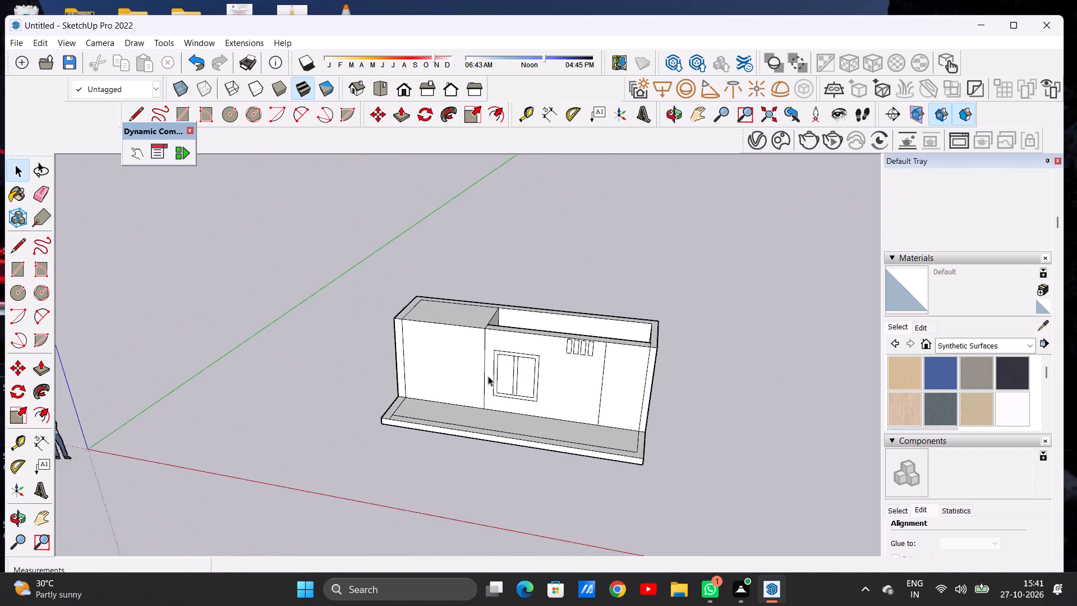
middle_click_drag(477, 385, 502, 330)
scroll(540, 358, "up", 5)
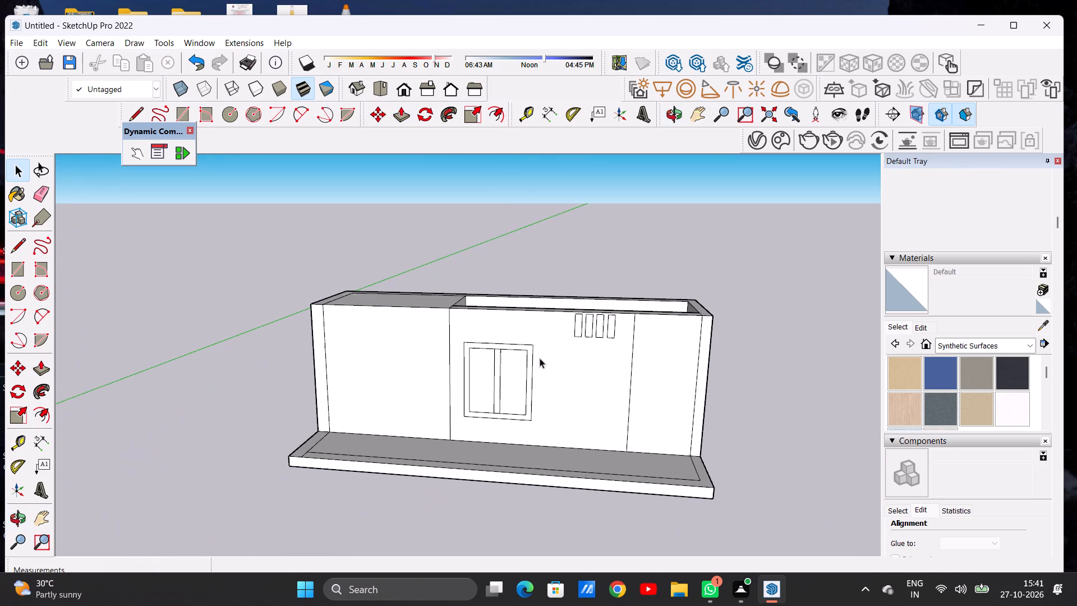
scroll(526, 388, "up", 4)
middle_click_drag(528, 396, 542, 364)
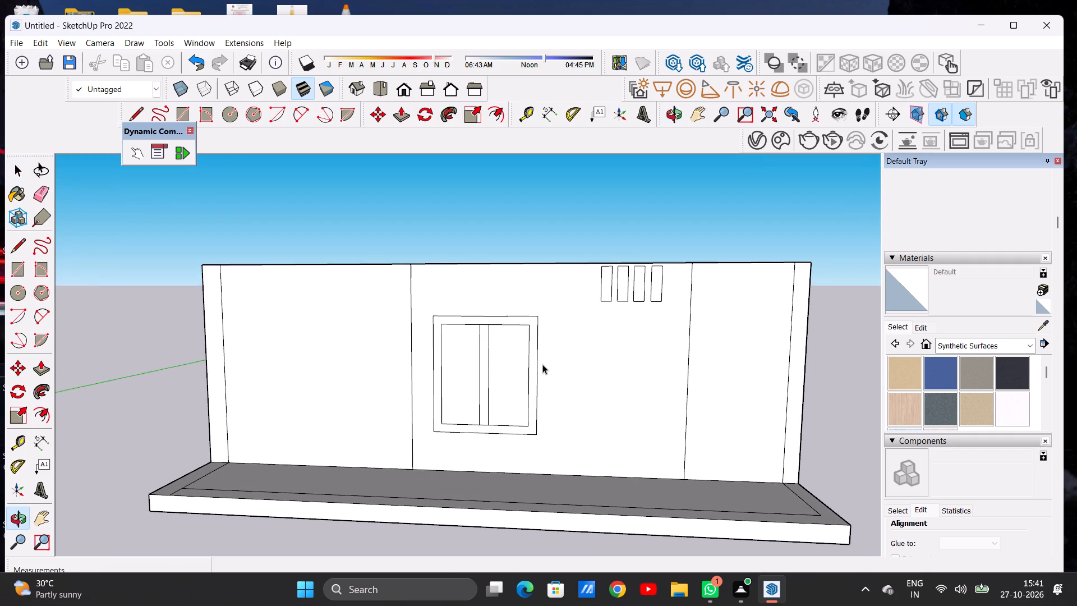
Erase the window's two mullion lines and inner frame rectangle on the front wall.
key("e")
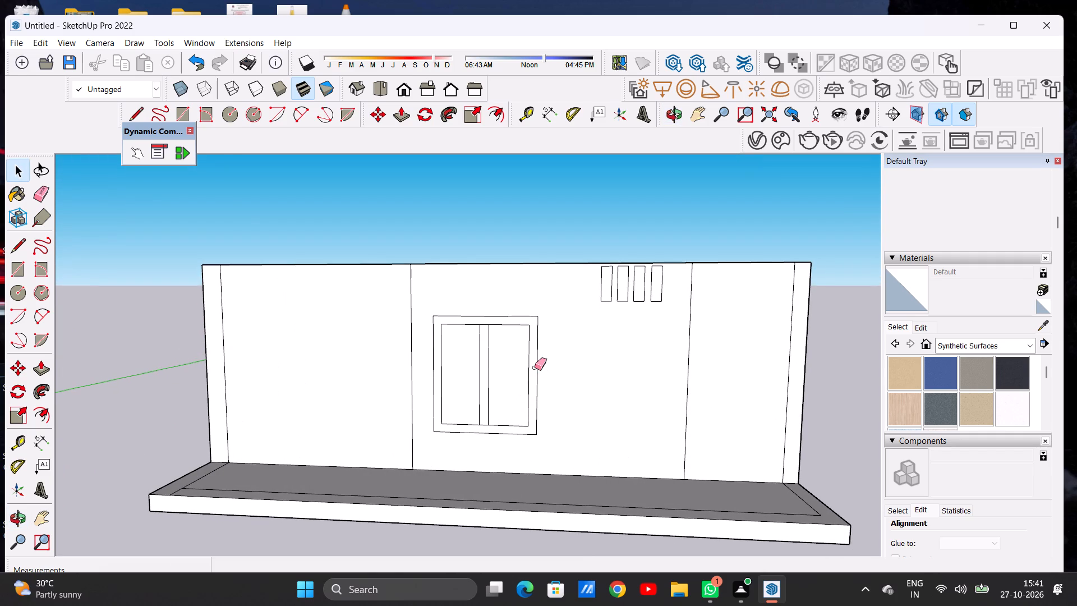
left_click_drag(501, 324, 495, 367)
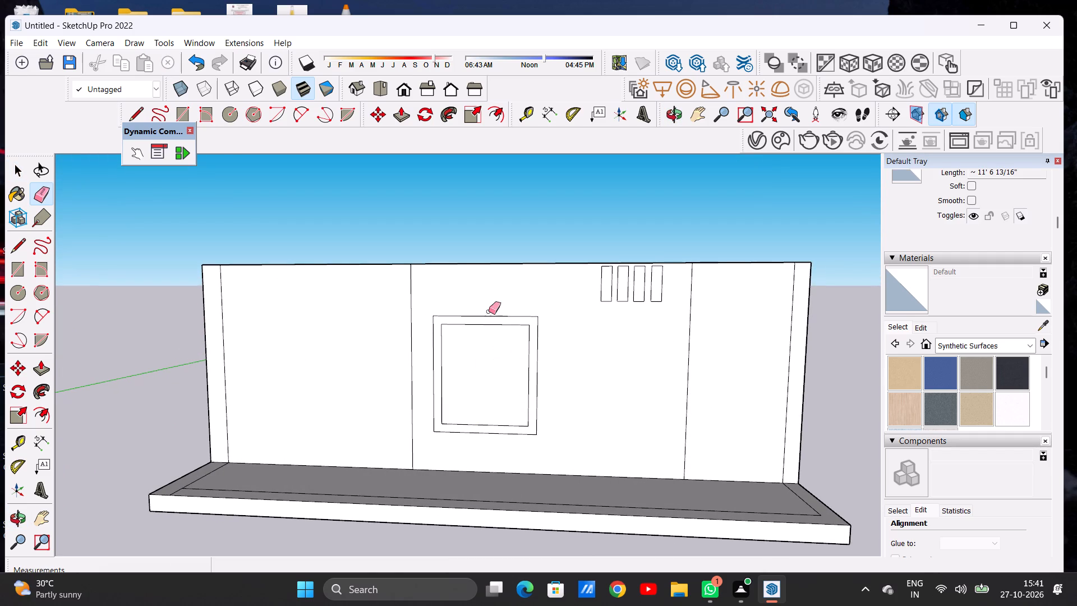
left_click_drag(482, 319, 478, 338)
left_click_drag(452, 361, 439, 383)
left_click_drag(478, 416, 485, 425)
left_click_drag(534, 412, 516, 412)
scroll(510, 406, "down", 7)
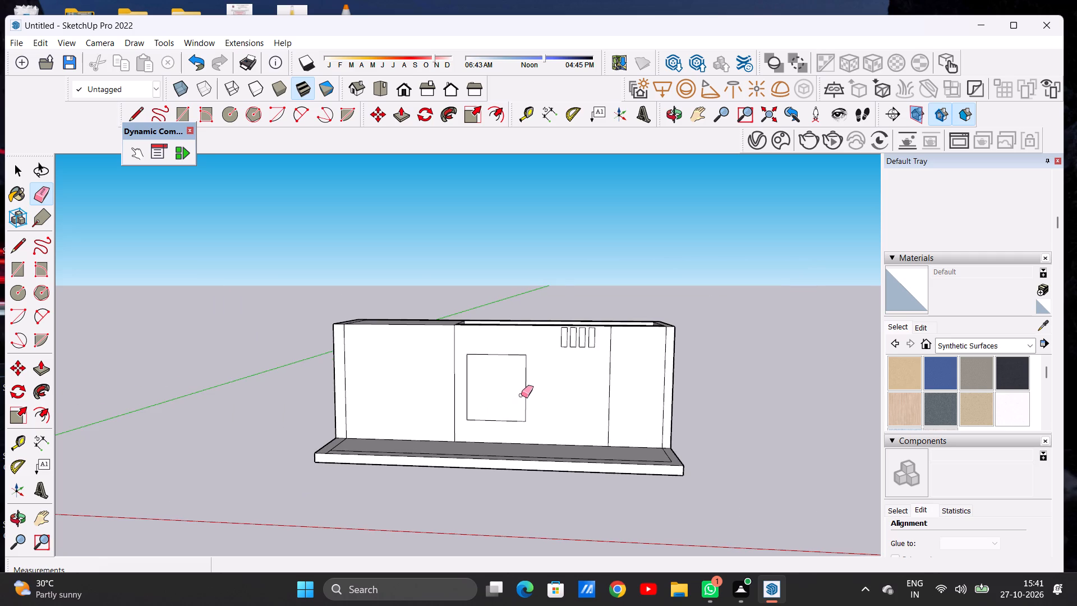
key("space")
Examine the window opening from inside the room and from the outer face of the front wall.
scroll(549, 358, "down", 1)
middle_click_drag(545, 356, 242, 411)
middle_click_drag(469, 378, 176, 427)
scroll(449, 378, "up", 4)
middle_click_drag(449, 378, 371, 475)
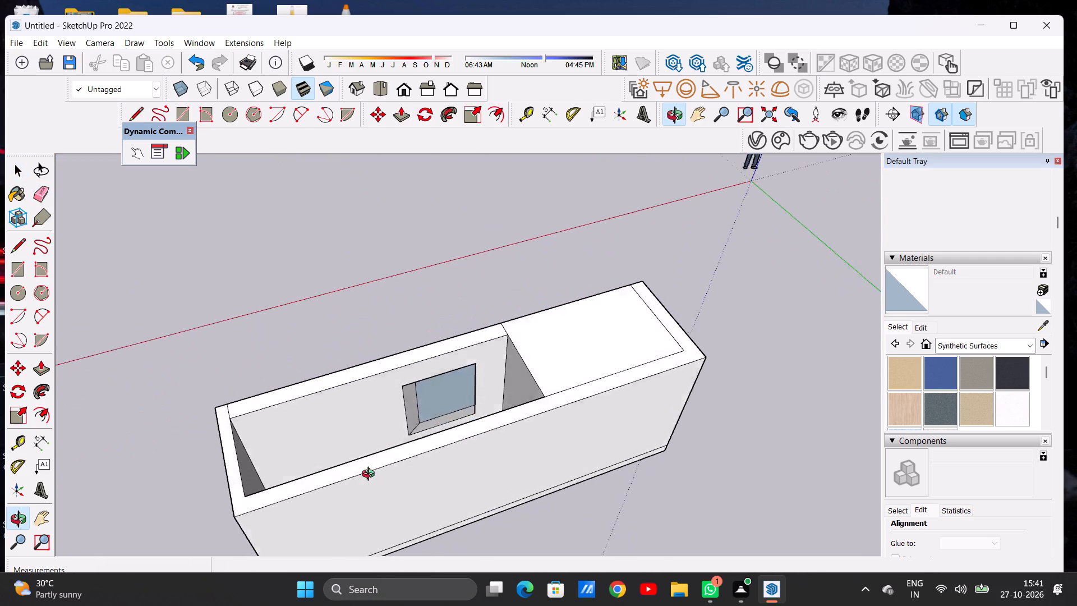
middle_click_drag(371, 475, 368, 485)
scroll(406, 420, "up", 8)
middle_click_drag(481, 420, 376, 423)
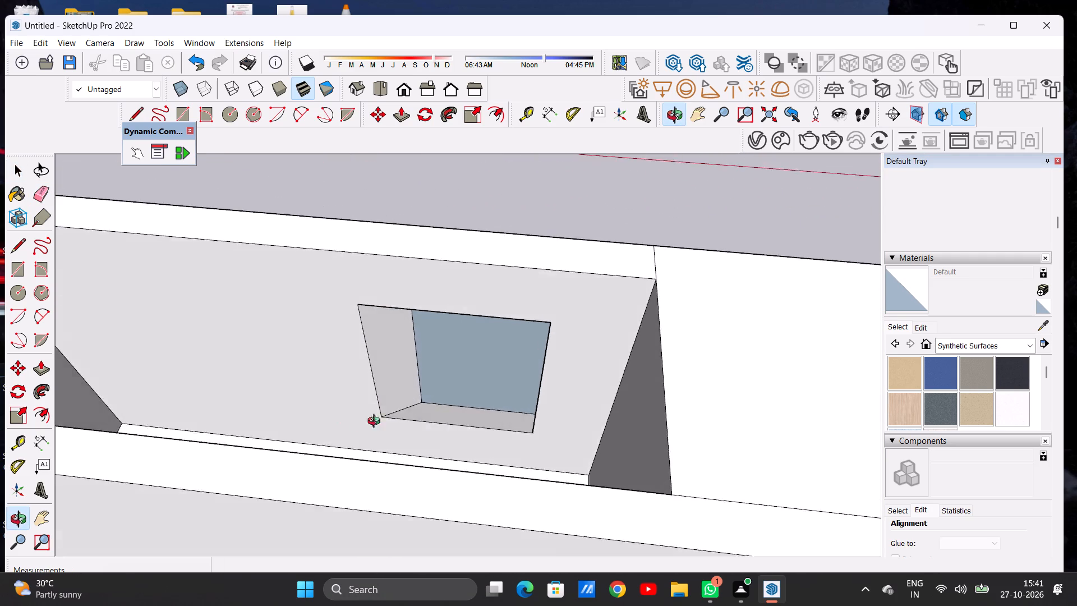
middle_click_drag(376, 423, 592, 388)
middle_click_drag(425, 396, 641, 356)
middle_click_drag(481, 382, 593, 358)
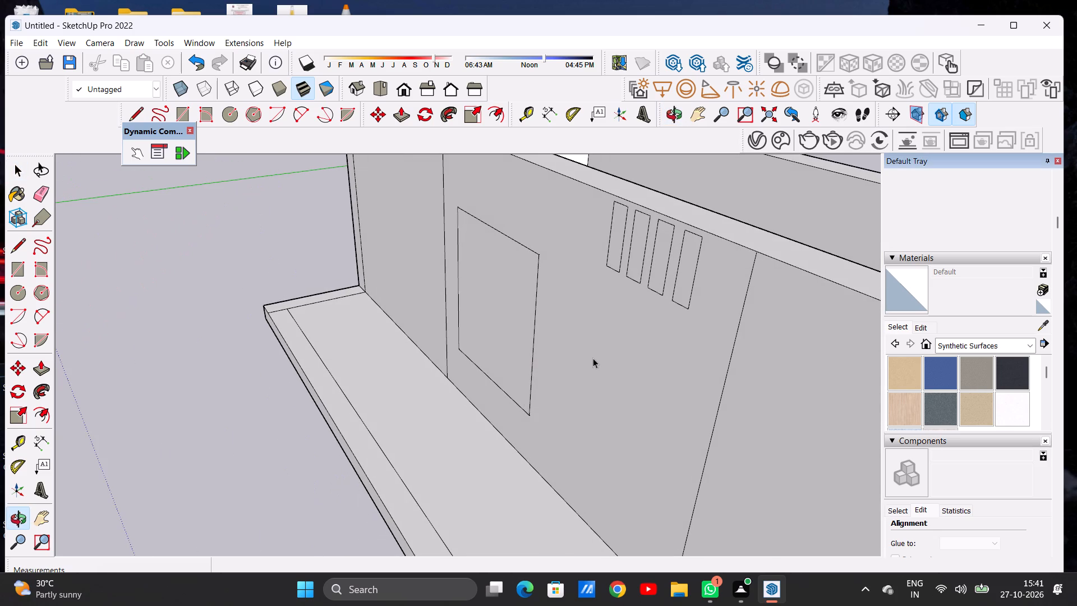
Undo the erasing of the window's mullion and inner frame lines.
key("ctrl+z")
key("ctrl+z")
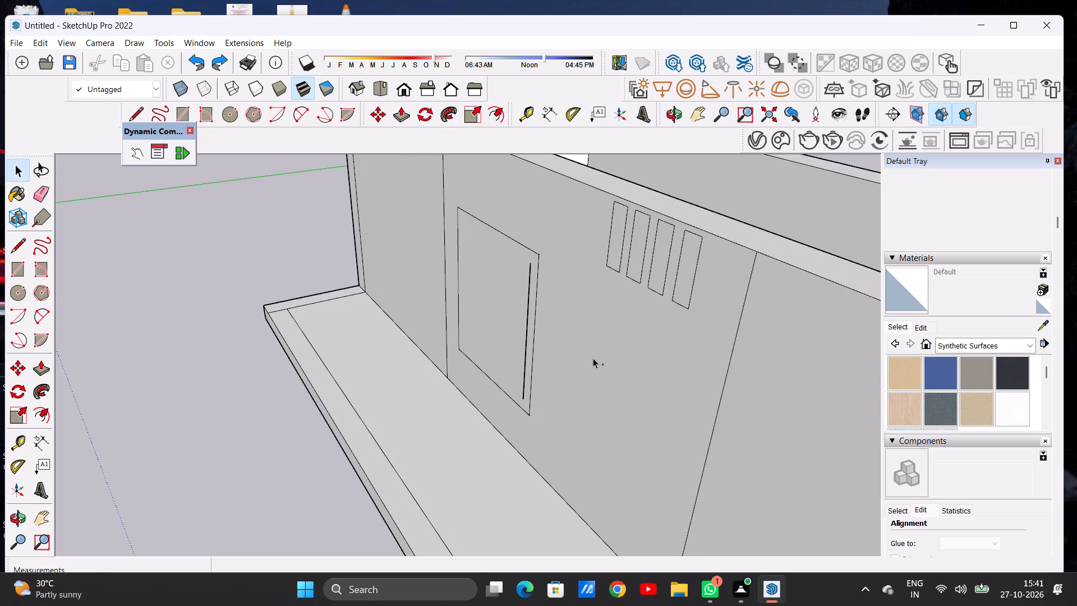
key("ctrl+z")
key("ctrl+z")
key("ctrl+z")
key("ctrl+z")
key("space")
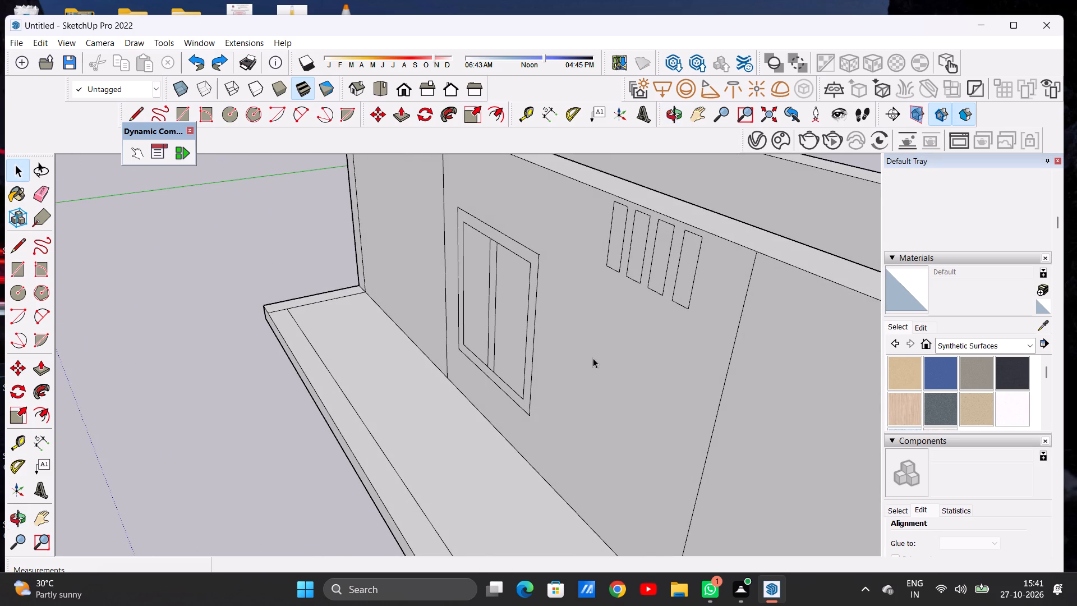
Scale the window's frame and mullion together to about 0.88 along the wall's length, moving the edge nearer the narrow rectangles inward.
scroll(547, 351, "down", 4)
middle_click_drag(454, 365, 697, 284)
scroll(559, 331, "down", 2)
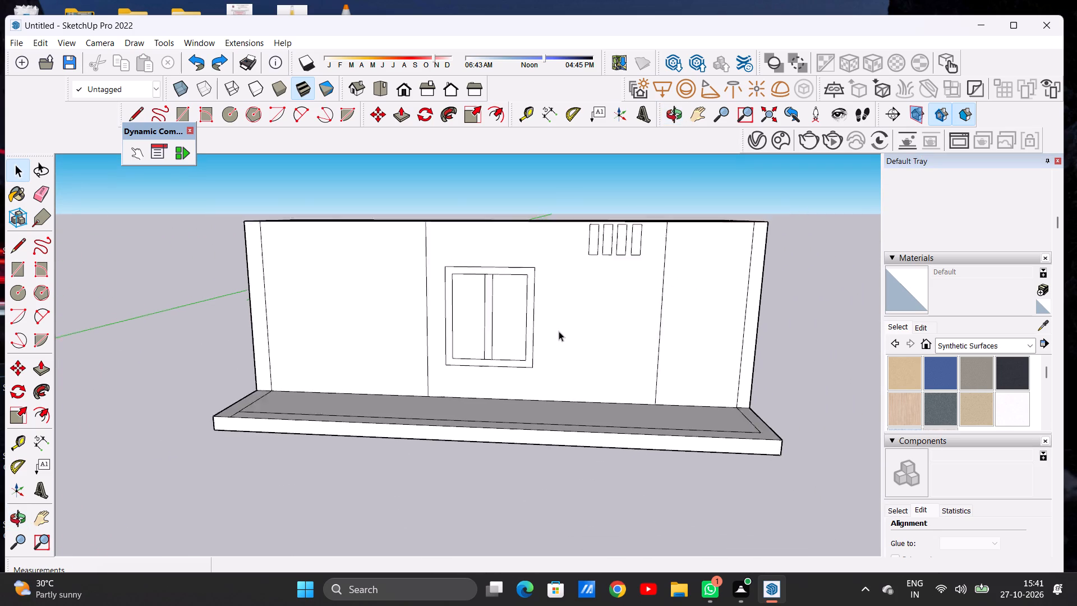
scroll(559, 331, "down", 3)
middle_click_drag(532, 336, 544, 335)
scroll(533, 352, "up", 2)
scroll(533, 353, "down", 1)
scroll(533, 353, "up", 8)
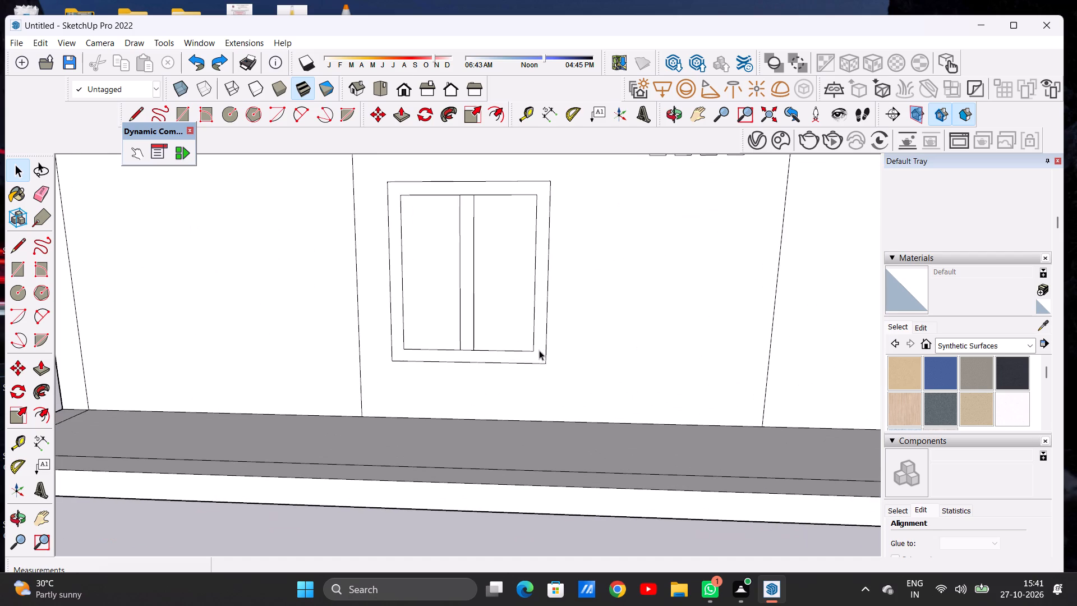
left_click(538, 350)
double_click(538, 350, "ctrl")
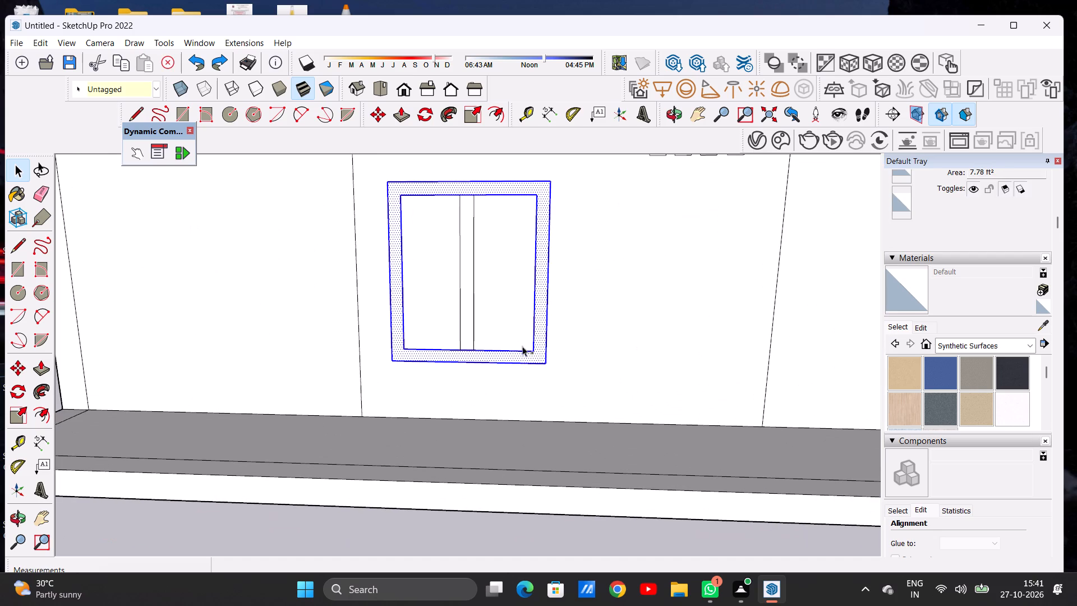
double_click(470, 336, "ctrl")
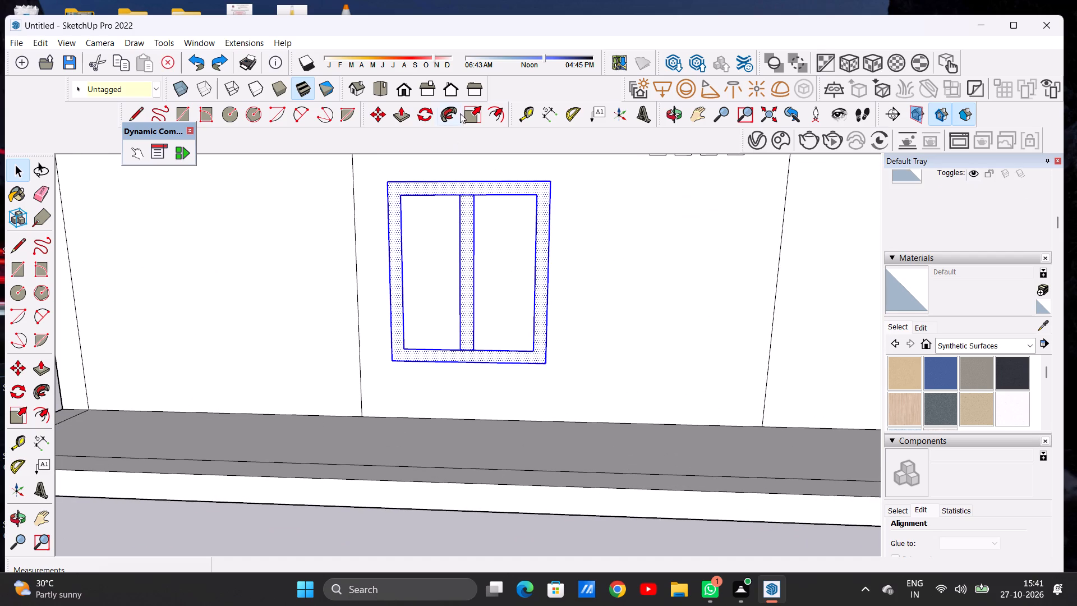
left_click(471, 113)
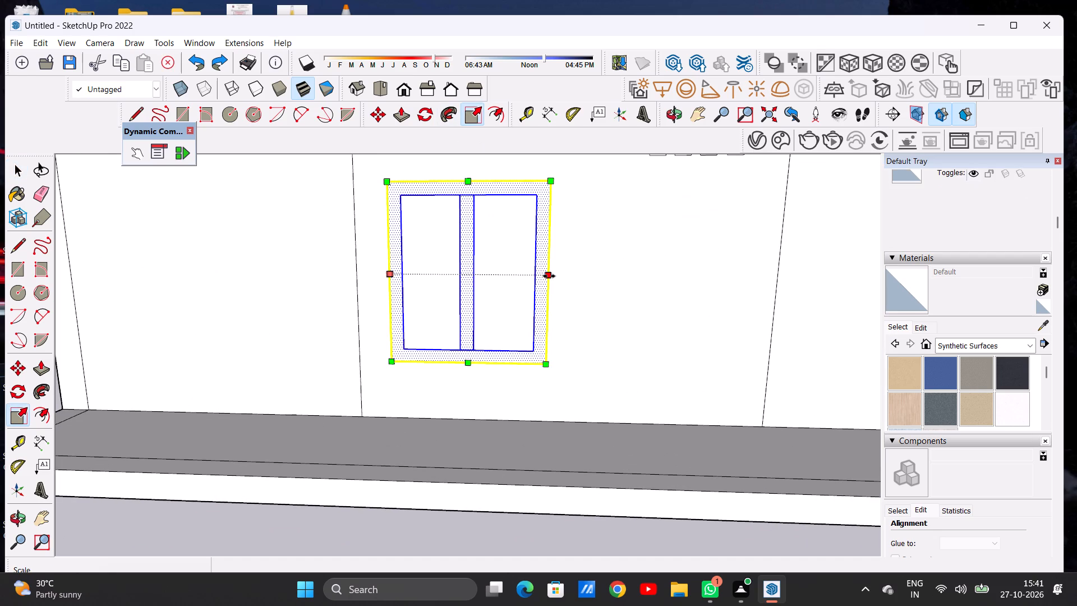
left_click(549, 276)
left_click(529, 269)
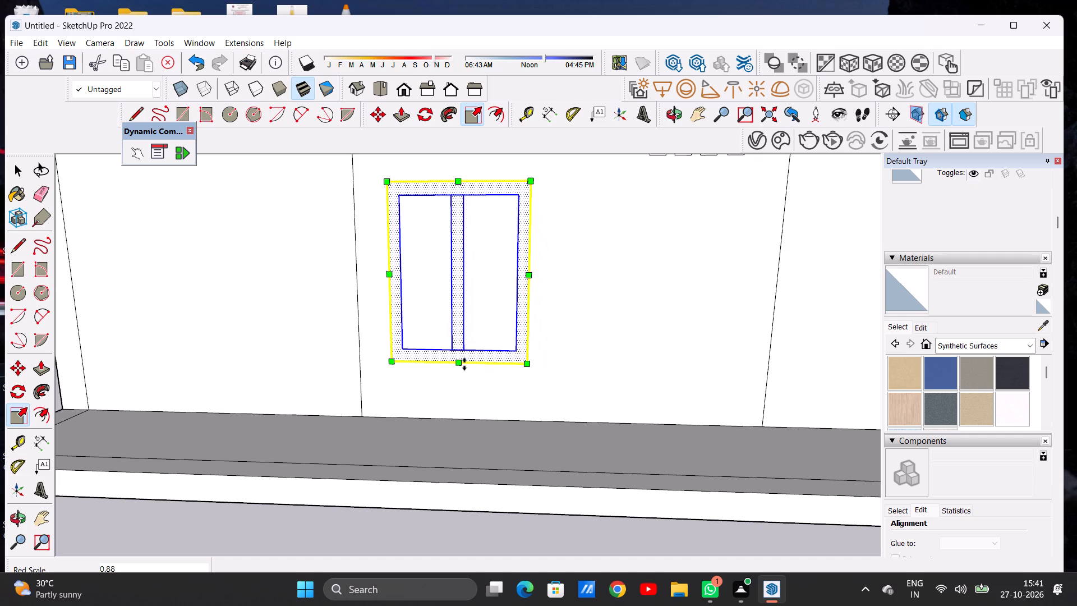
Scale the window's frame and mullion shorter by raising the bottom edge, keeping the top edge in place.
left_click(464, 364)
left_click(467, 322)
key("space")
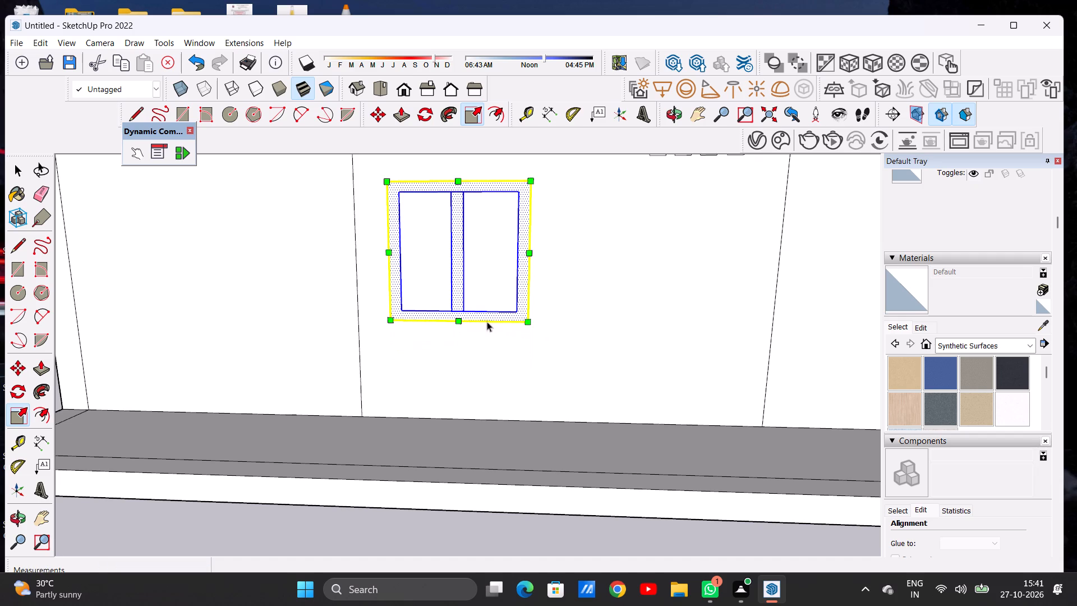
scroll(494, 317, "down", 11)
left_click(547, 198)
Examine the resized window's proportions and placement on the front wall from the front.
scroll(494, 299, "up", 7)
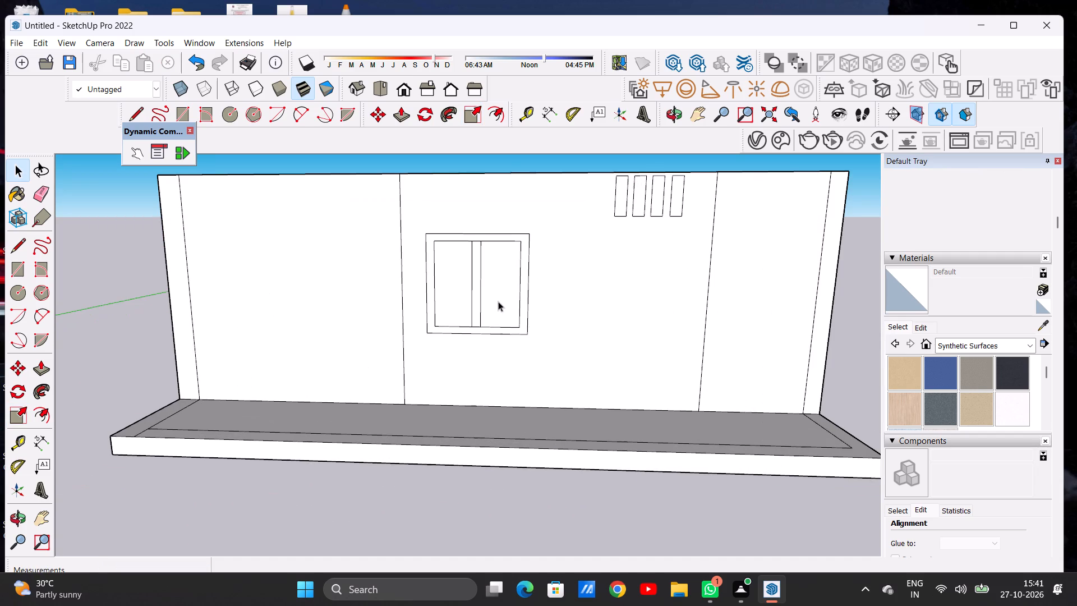
scroll(498, 310, "down", 4)
middle_click_drag(473, 313, 483, 307)
middle_click_drag(493, 305, 496, 305)
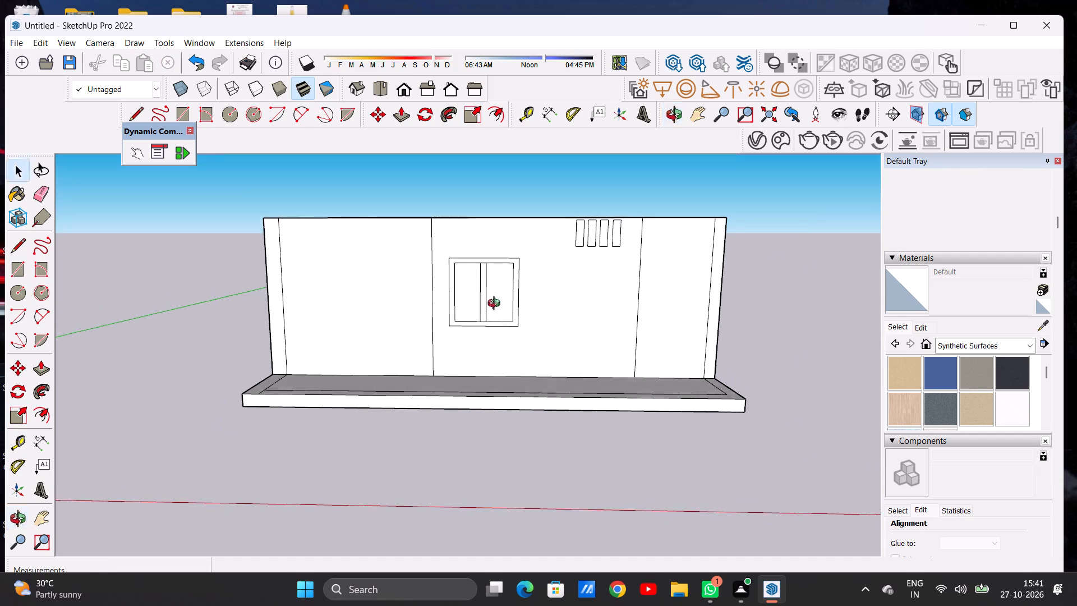
middle_click_drag(496, 305, 502, 302)
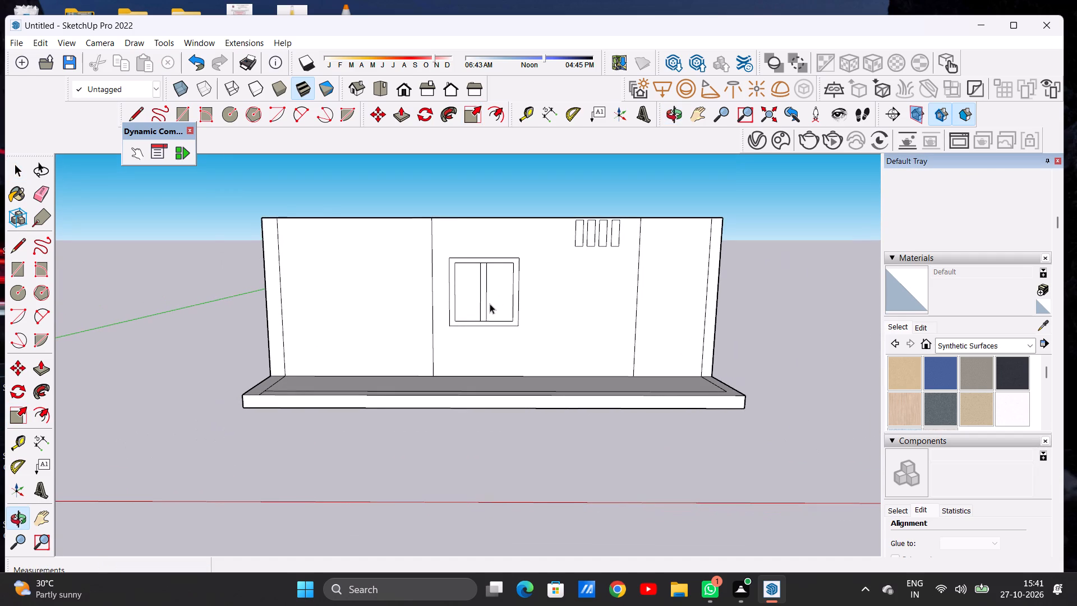
scroll(466, 305, "down", 5)
scroll(455, 304, "up", 8)
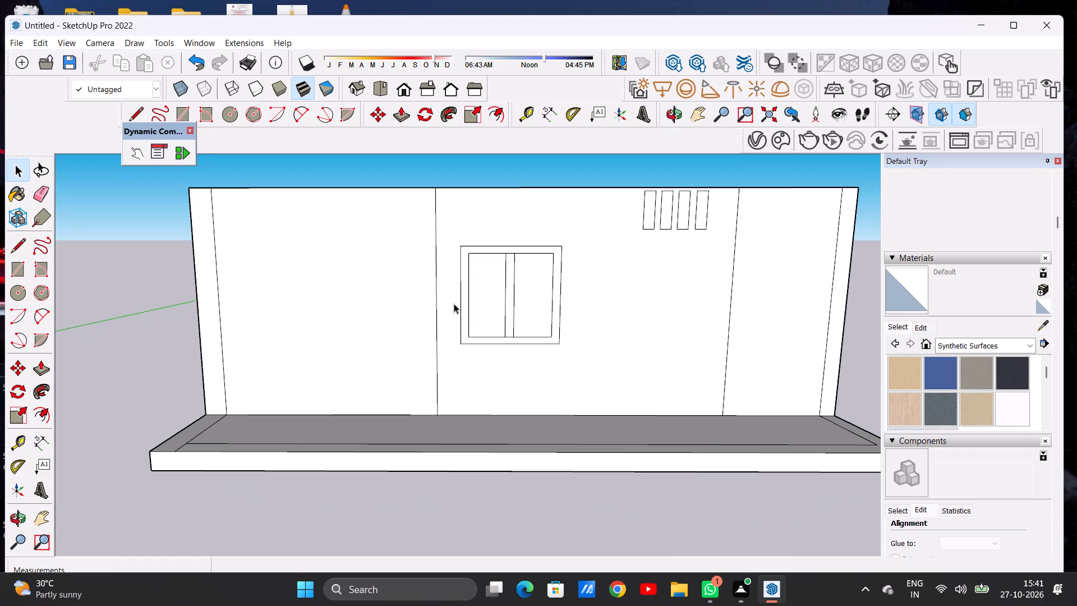
scroll(445, 309, "down", 5)
middle_click(451, 309)
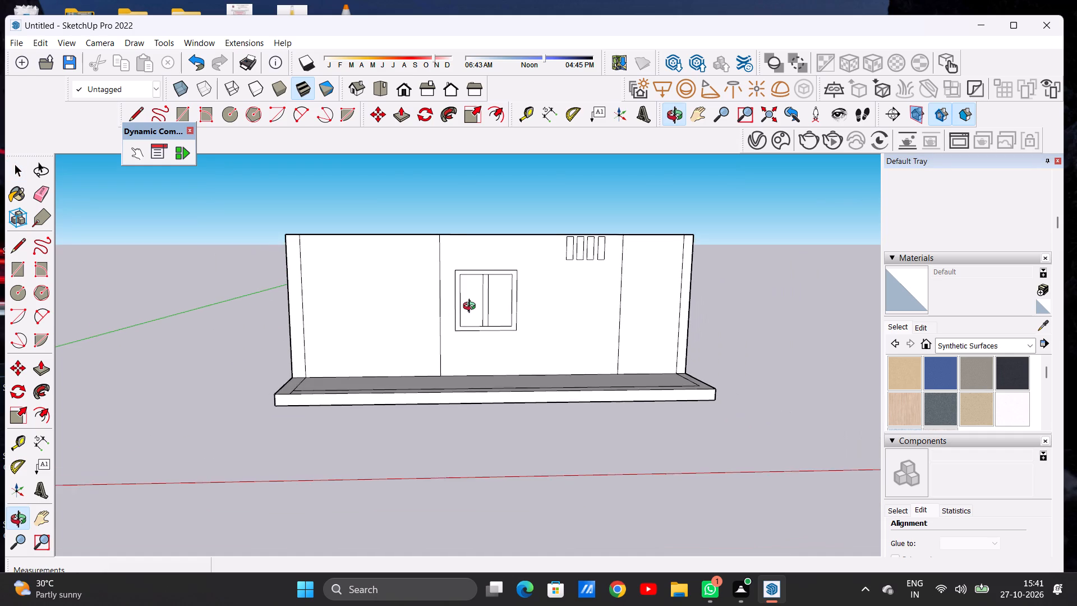
middle_click(448, 307)
scroll(445, 306, "down", 2)
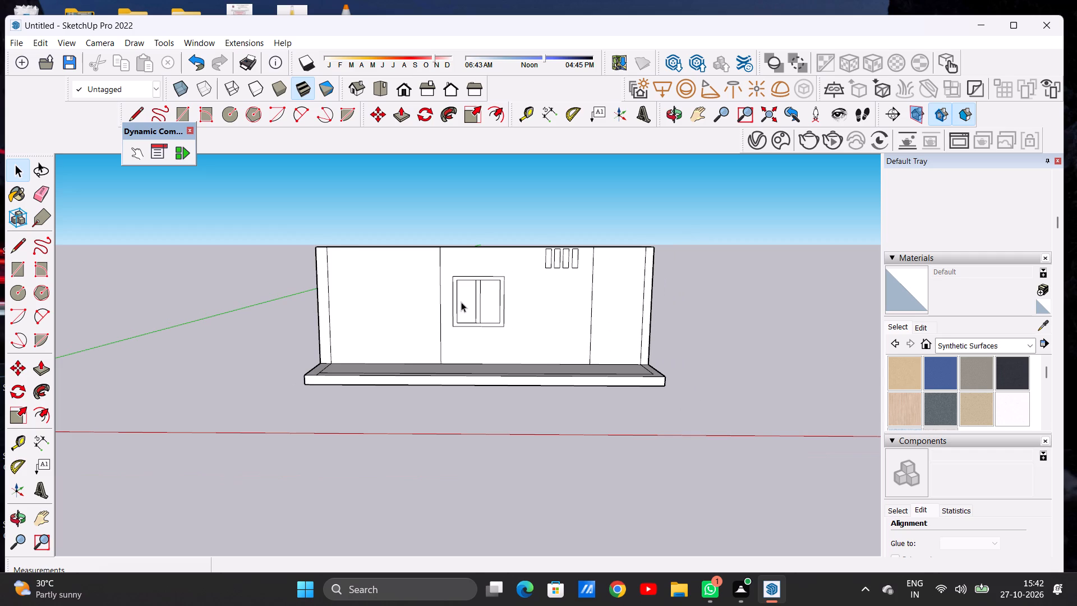
scroll(470, 302, "down", 2)
Push/Pull the four narrow rectangles near the top of the front wall outward about 3 1/16" each.
middle_click_drag(551, 286, 423, 296)
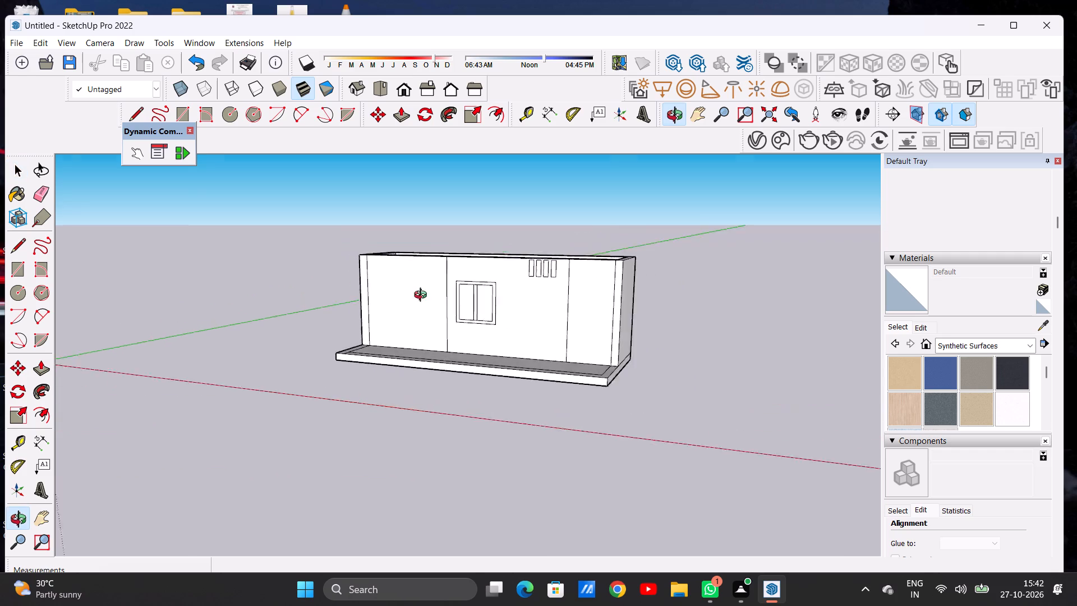
middle_click_drag(423, 296, 353, 361)
scroll(520, 281, "up", 7)
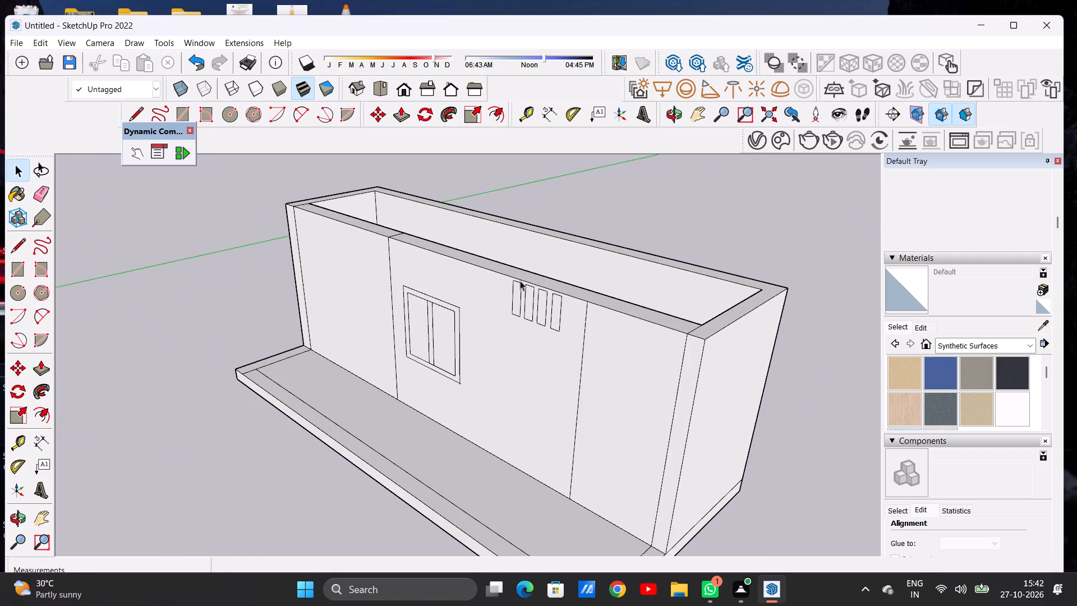
middle_click_drag(532, 310, 527, 308)
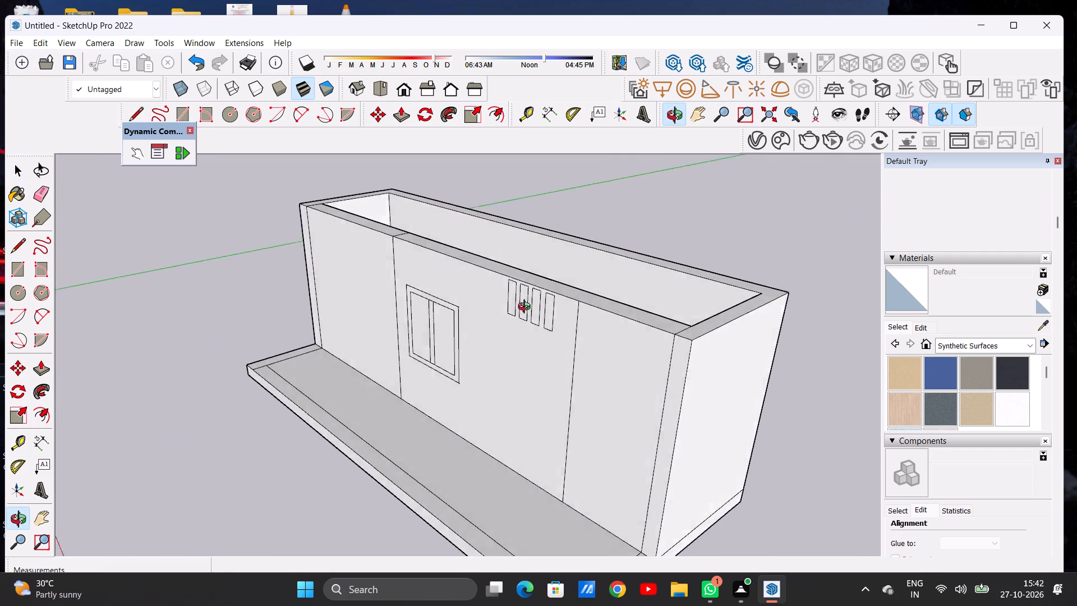
middle_click_drag(527, 308, 512, 313)
scroll(528, 306, "up", 2)
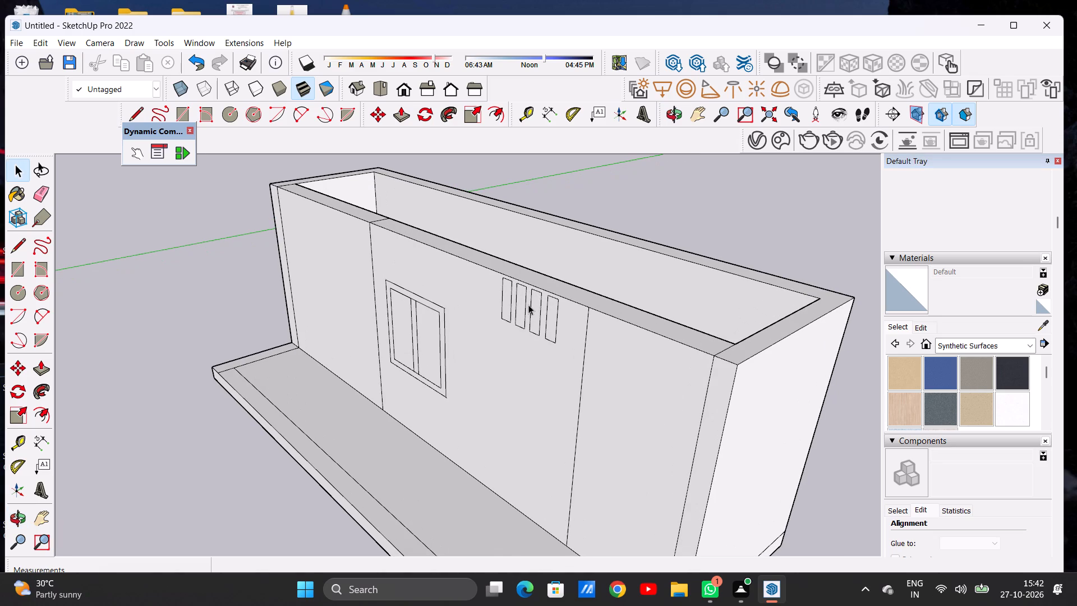
key("p")
scroll(502, 291, "up", 6)
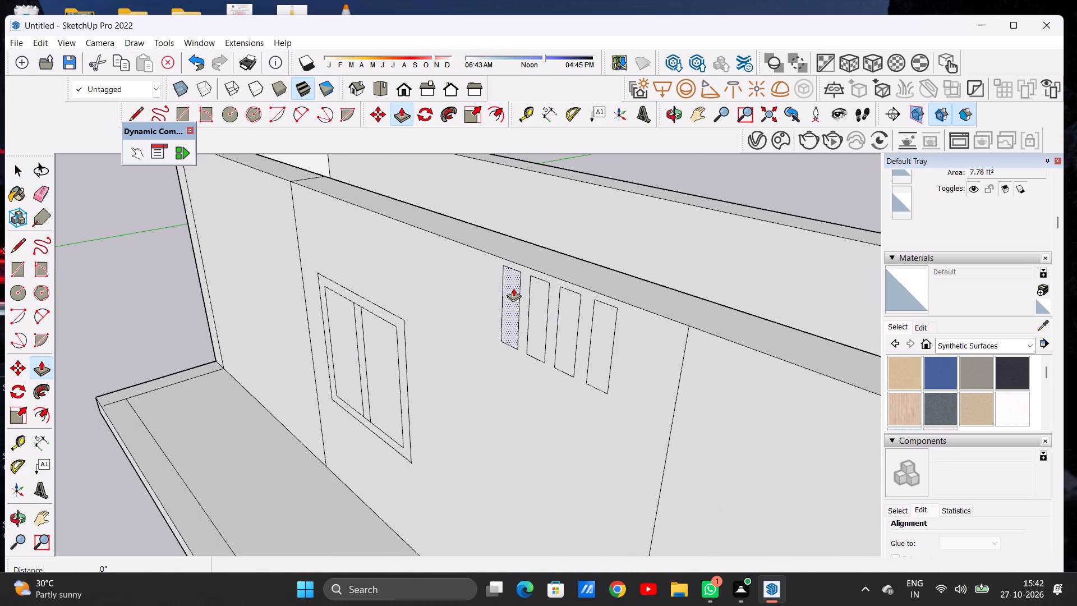
left_click(513, 288)
left_click(504, 292)
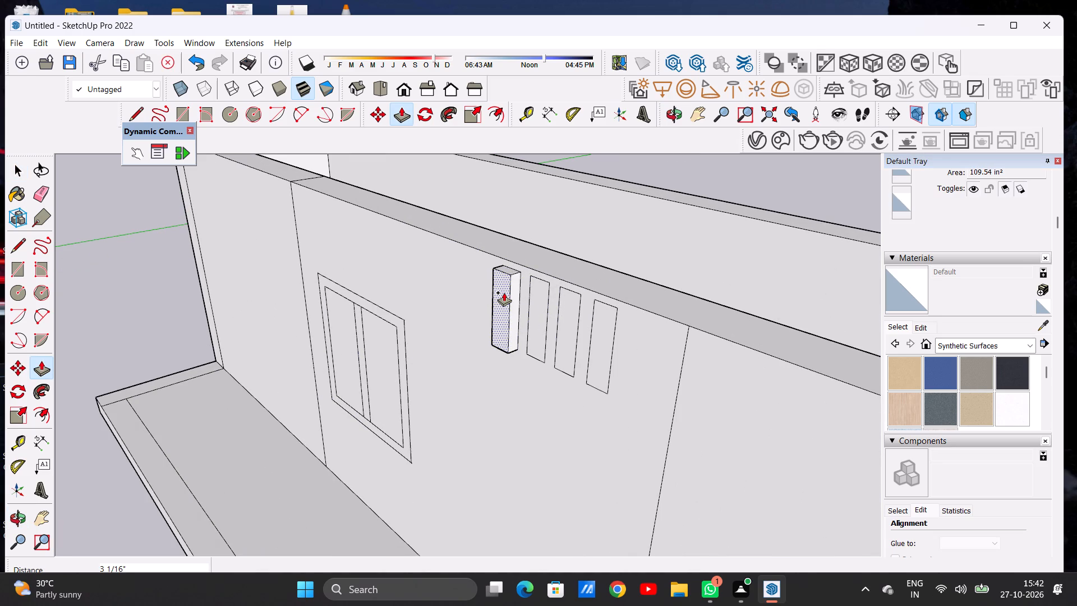
left_click(535, 284)
left_click(509, 276)
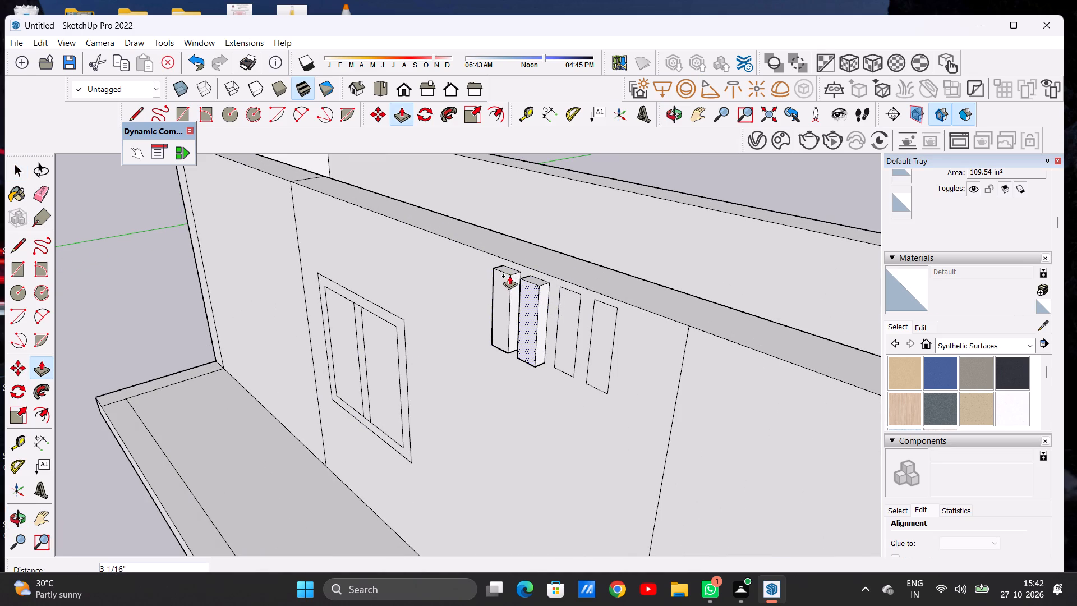
left_click(563, 300)
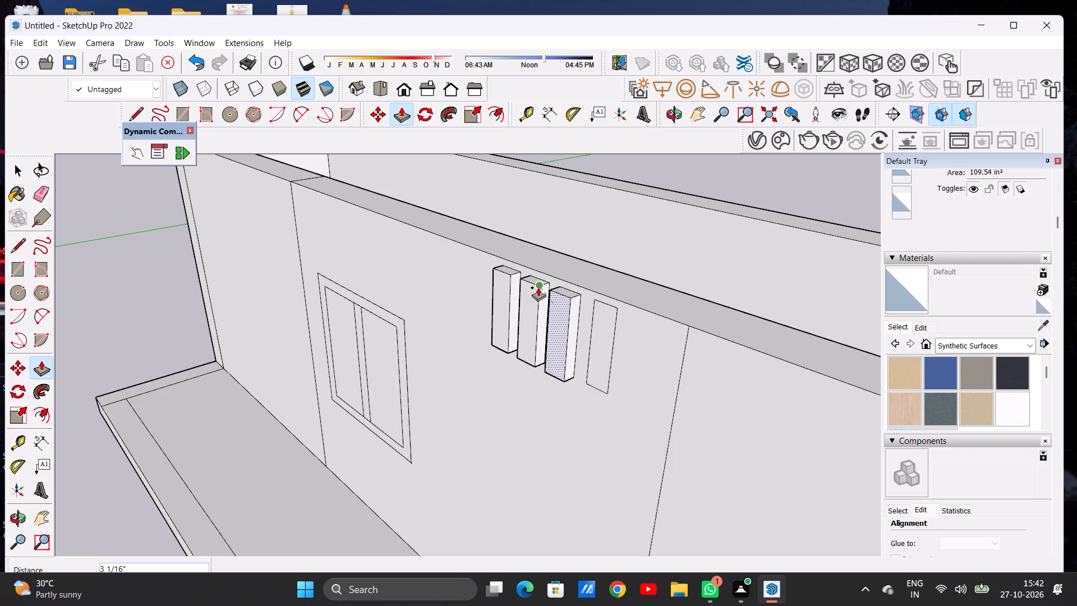
left_click(538, 287)
left_click(600, 315)
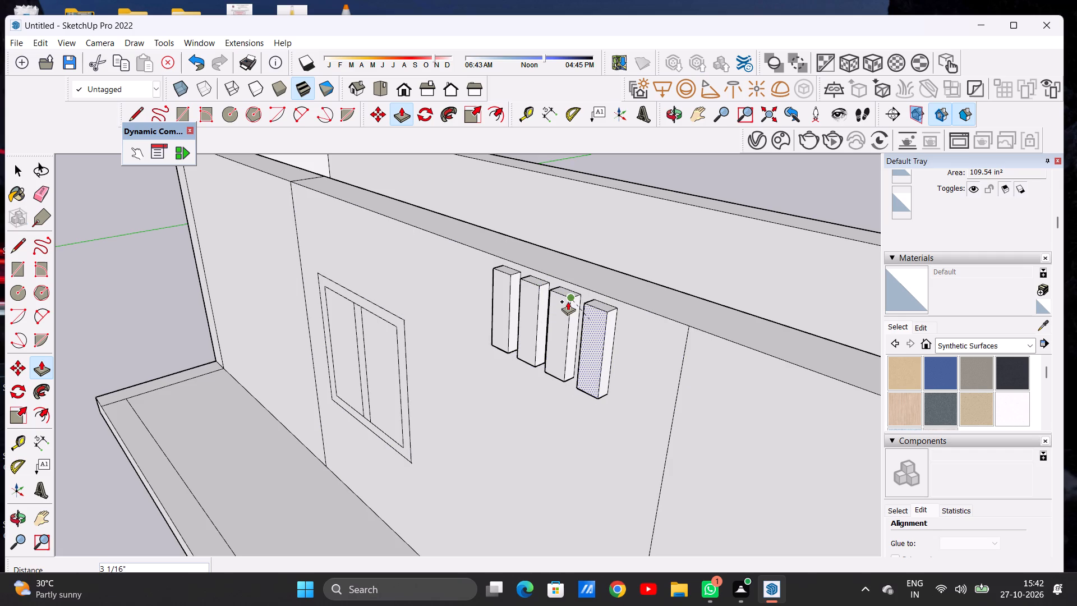
left_click(568, 301)
key("space")
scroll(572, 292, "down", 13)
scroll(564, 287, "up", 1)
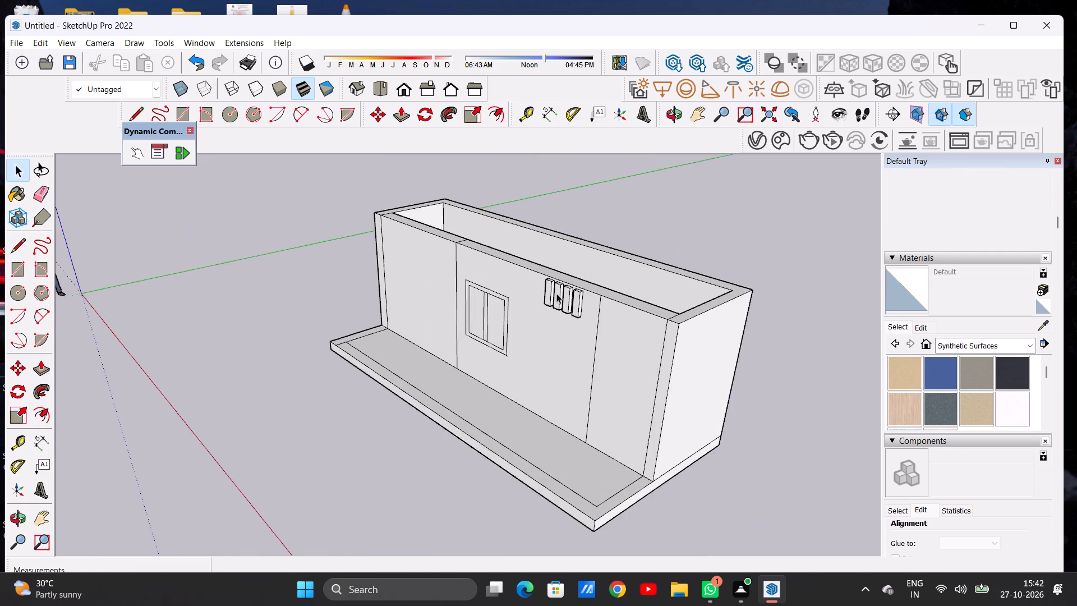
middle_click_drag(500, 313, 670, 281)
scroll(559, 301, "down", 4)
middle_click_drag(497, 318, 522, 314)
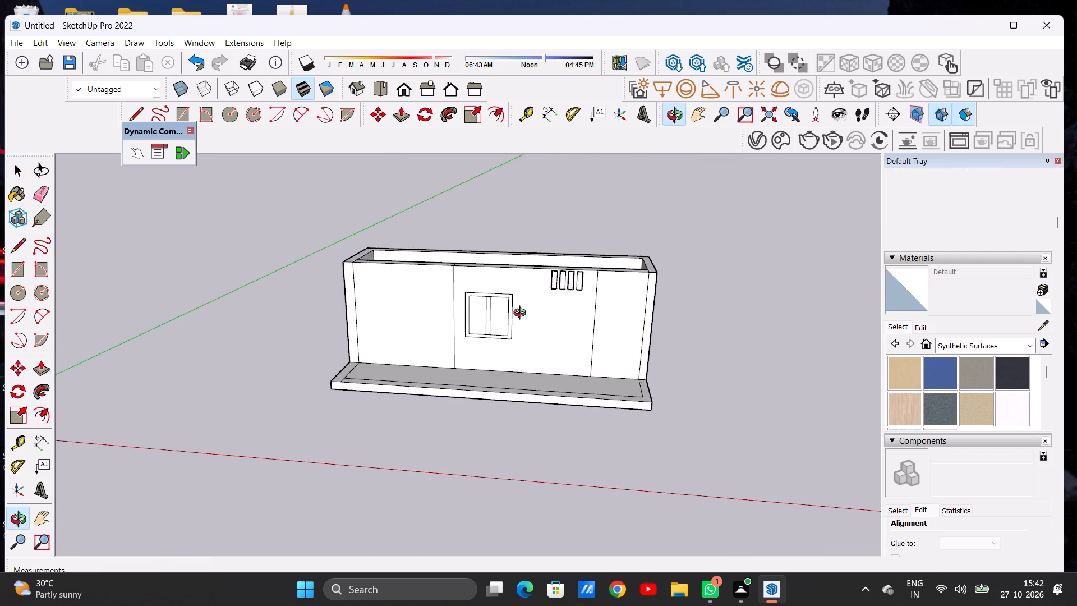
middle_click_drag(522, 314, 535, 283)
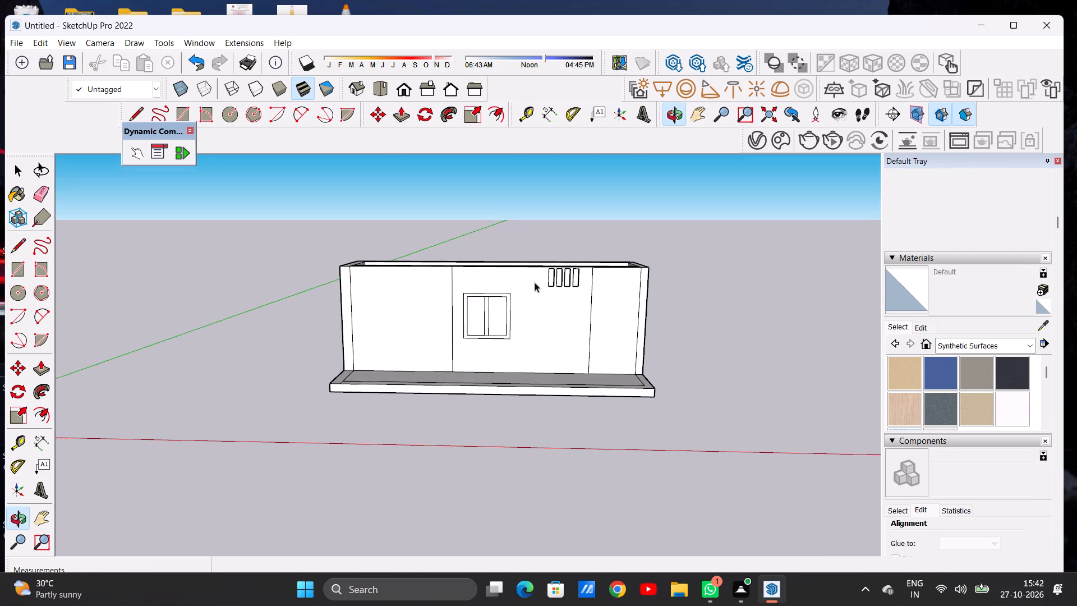
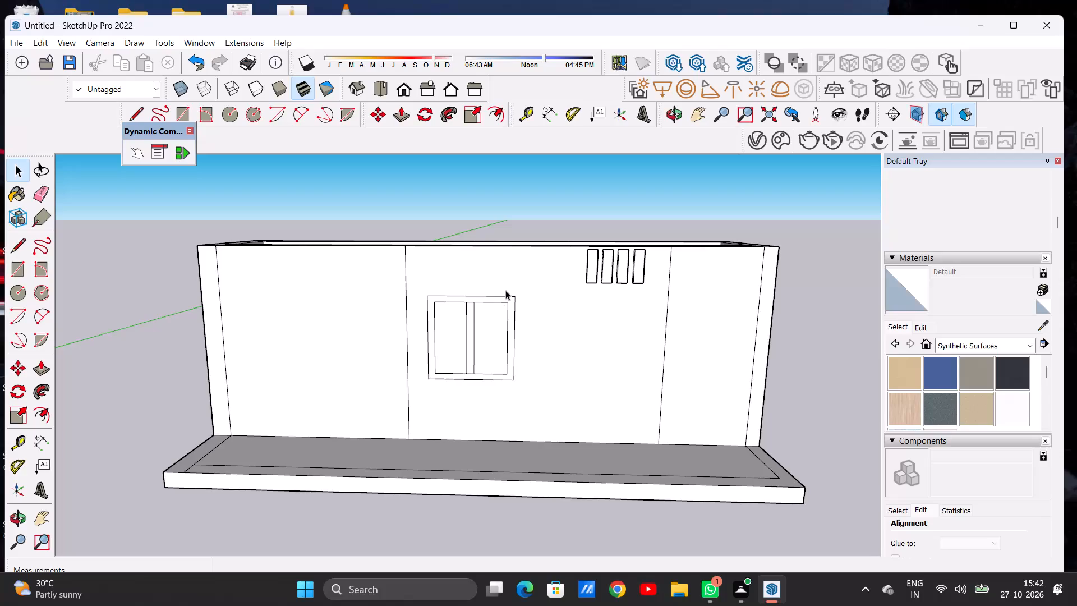
Push/Pull the inner face of the front wall's undivided end section across the room to the back wall, filling that end.
scroll(525, 294, "down", 1)
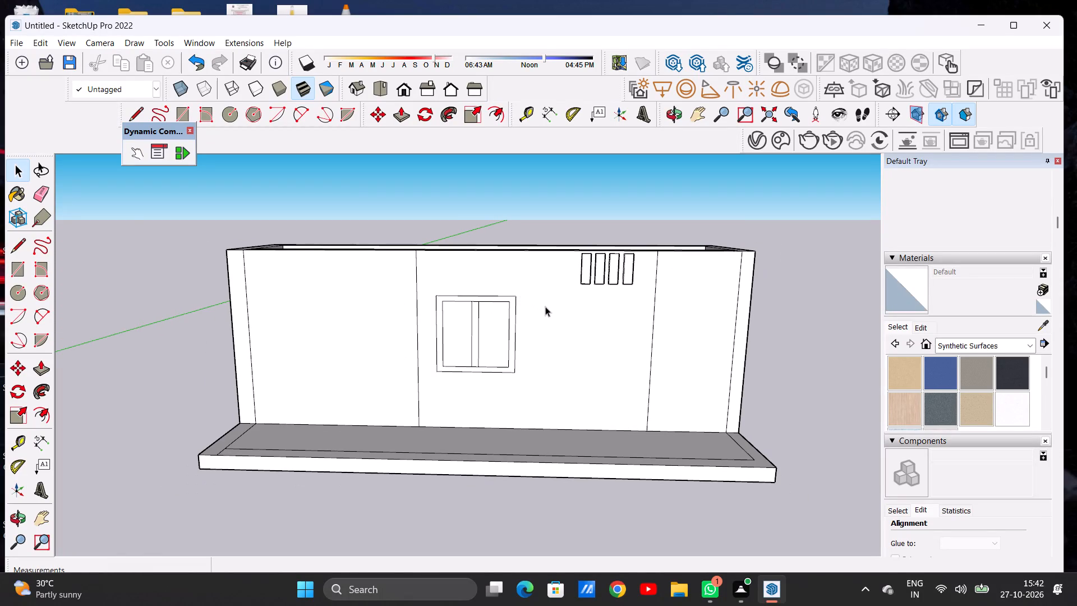
scroll(548, 309, "down", 1)
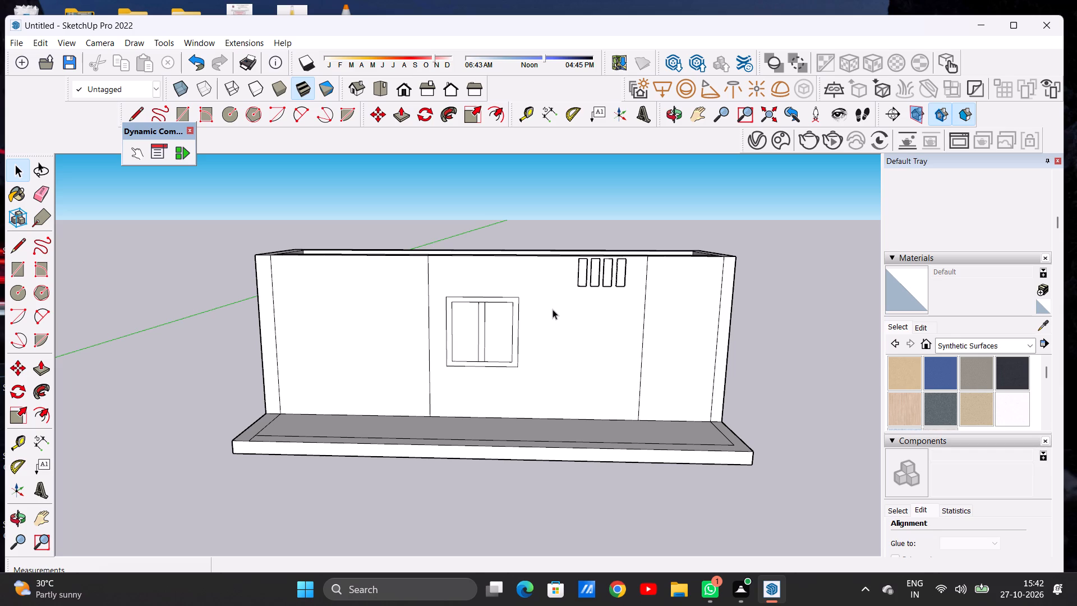
scroll(469, 324, "down", 5)
middle_click_drag(501, 307, 435, 433)
middle_click_drag(473, 316, 273, 364)
middle_click_drag(554, 302, 337, 233)
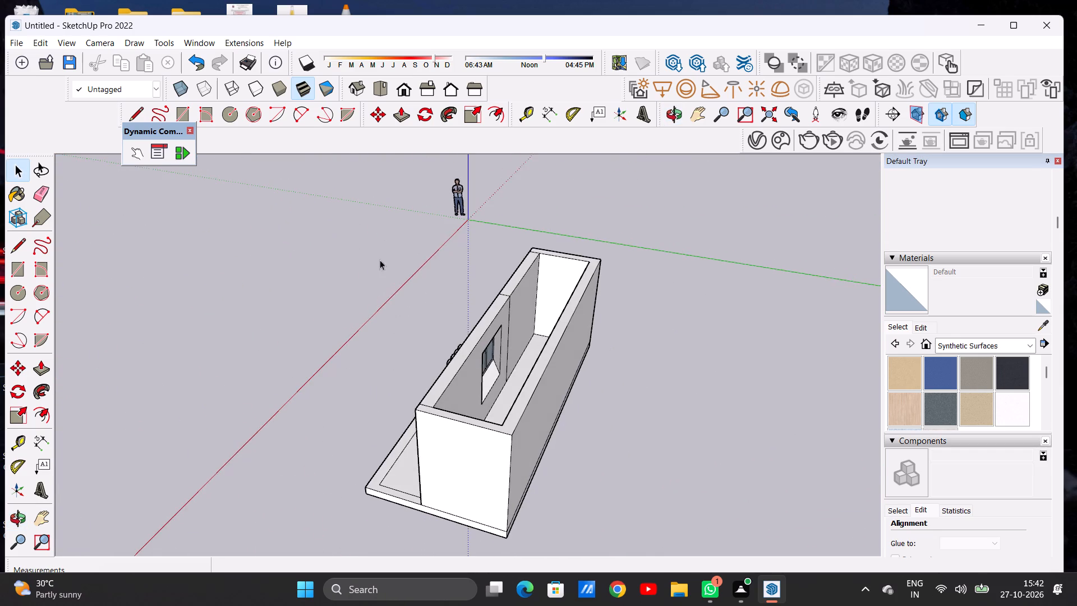
scroll(485, 276, "up", 8)
key("p")
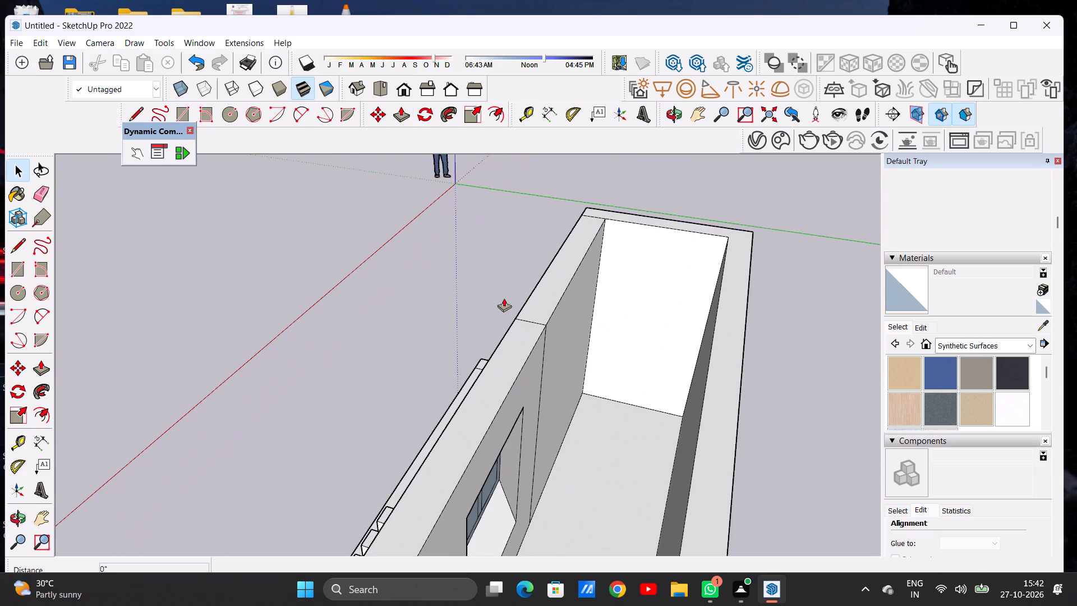
left_click(569, 321)
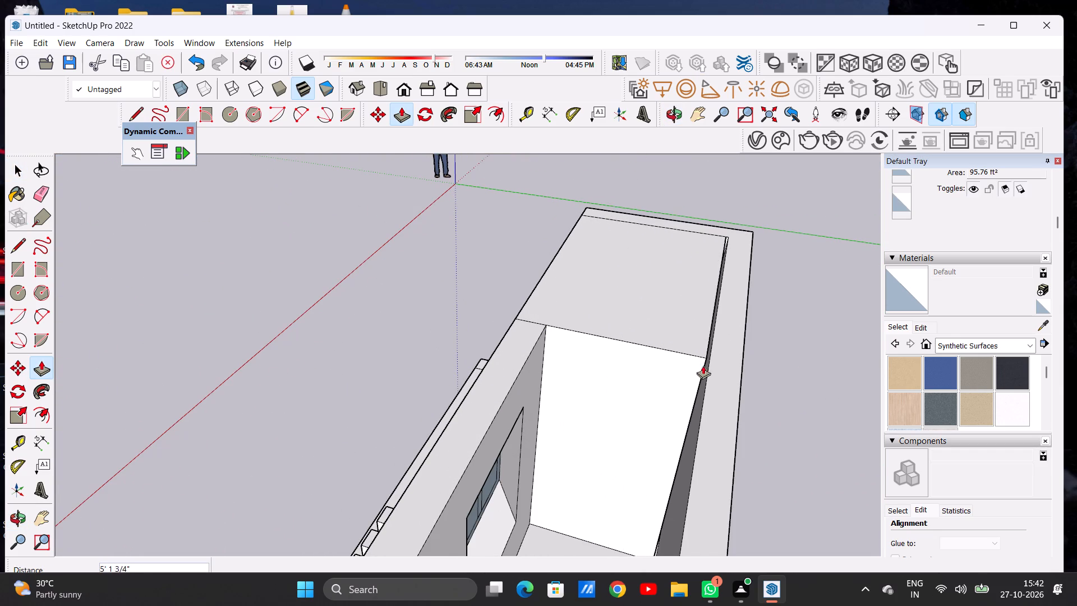
left_click(710, 360)
key("space")
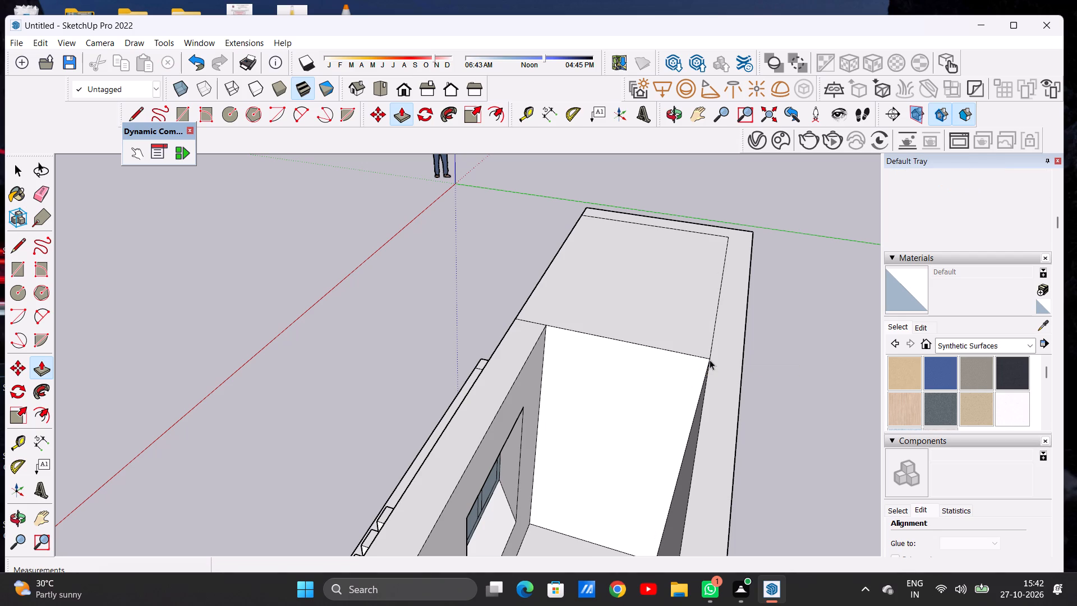
Move the floor face of the remaining open room up 10' to the wall tops, covering the opening.
scroll(471, 310, "down", 12)
middle_click_drag(407, 318, 503, 315)
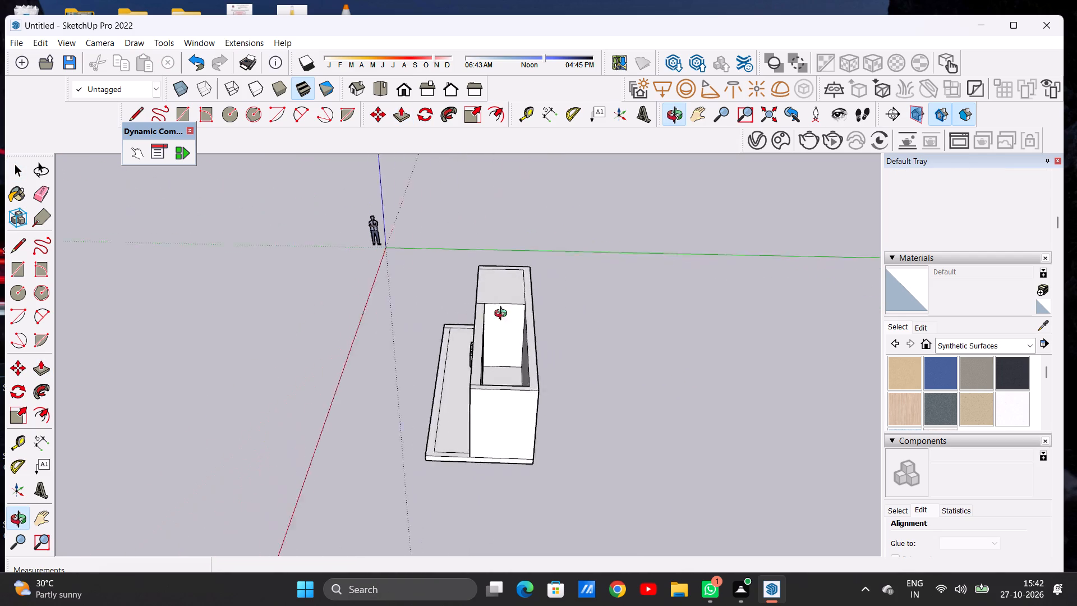
middle_click_drag(503, 315, 696, 294)
scroll(708, 293, "down", 2)
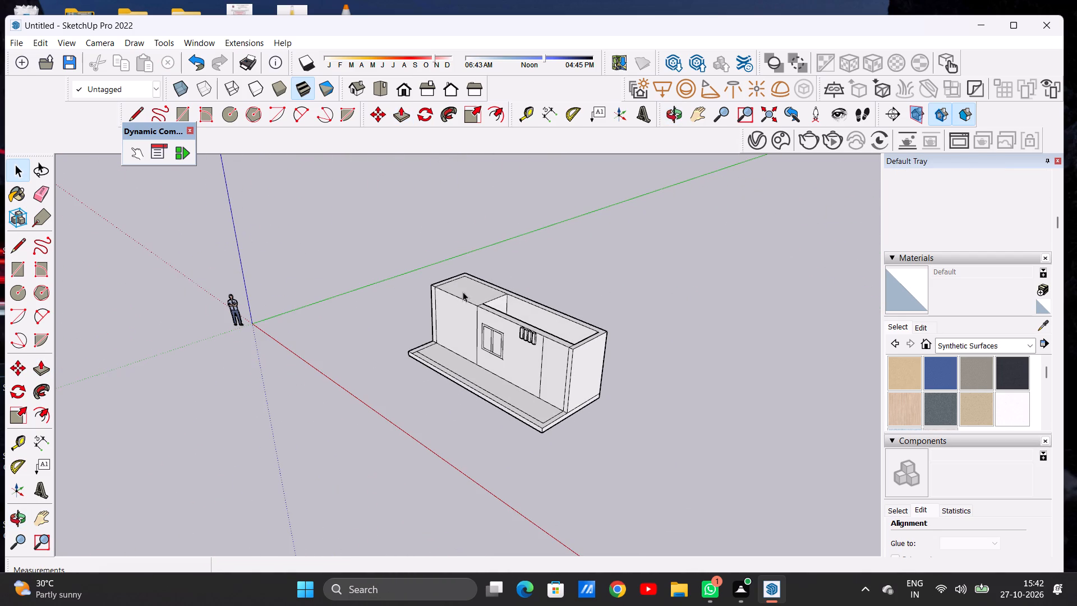
scroll(425, 291, "up", 2)
scroll(450, 284, "down", 4)
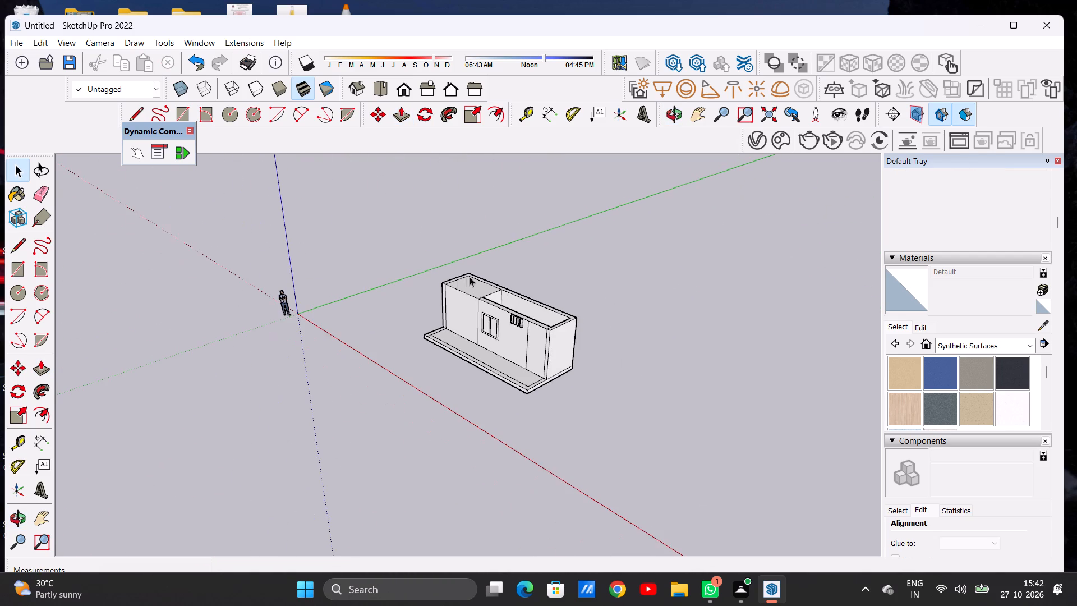
middle_click_drag(427, 290, 634, 282)
scroll(484, 295, "up", 6)
middle_click_drag(526, 290, 497, 307)
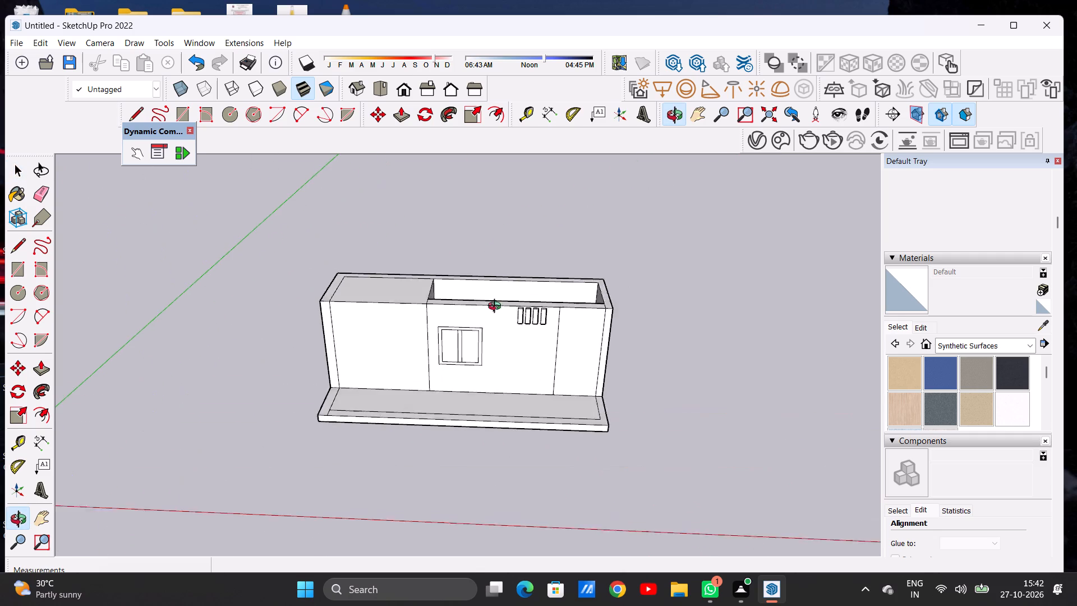
middle_click_drag(497, 307, 450, 402)
scroll(445, 307, "up", 7)
middle_click_drag(388, 300, 424, 379)
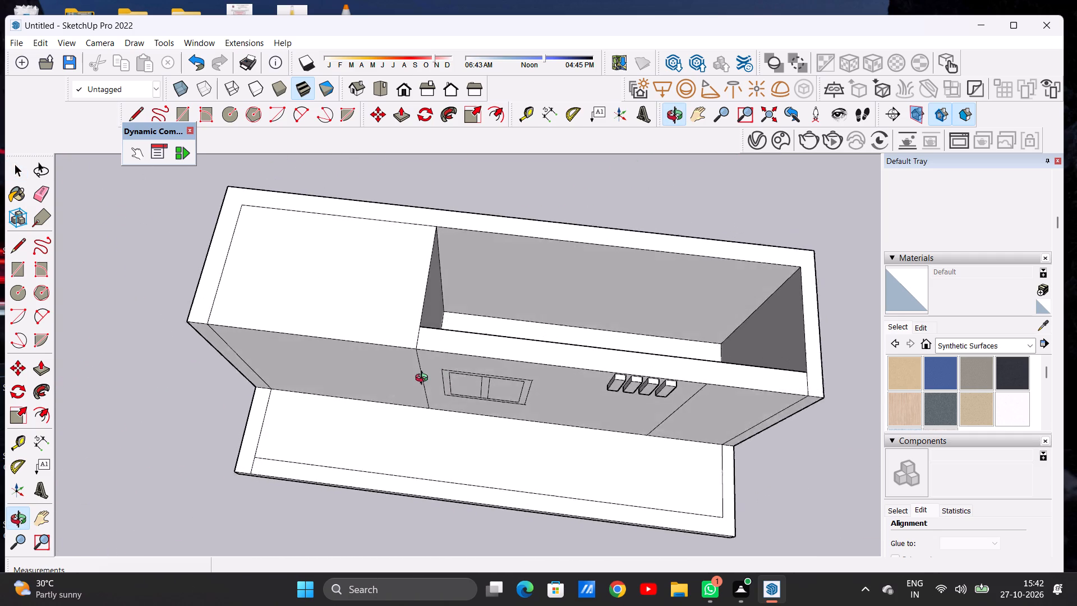
middle_click_drag(424, 379, 426, 414)
scroll(393, 324, "up", 5)
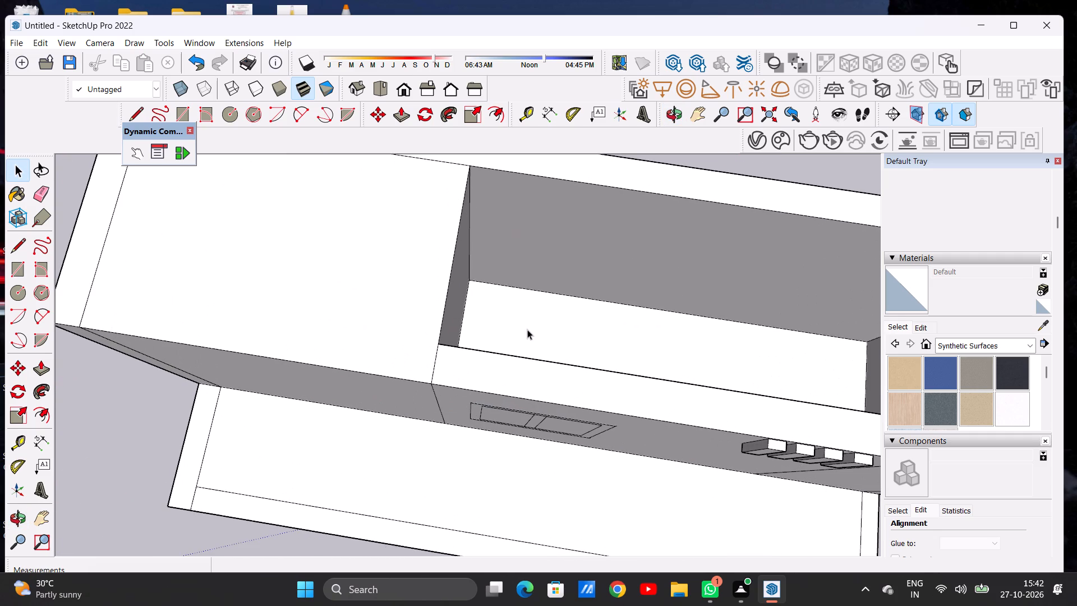
double_click(527, 329)
scroll(415, 322, "down", 7)
middle_click_drag(513, 313, 320, 339)
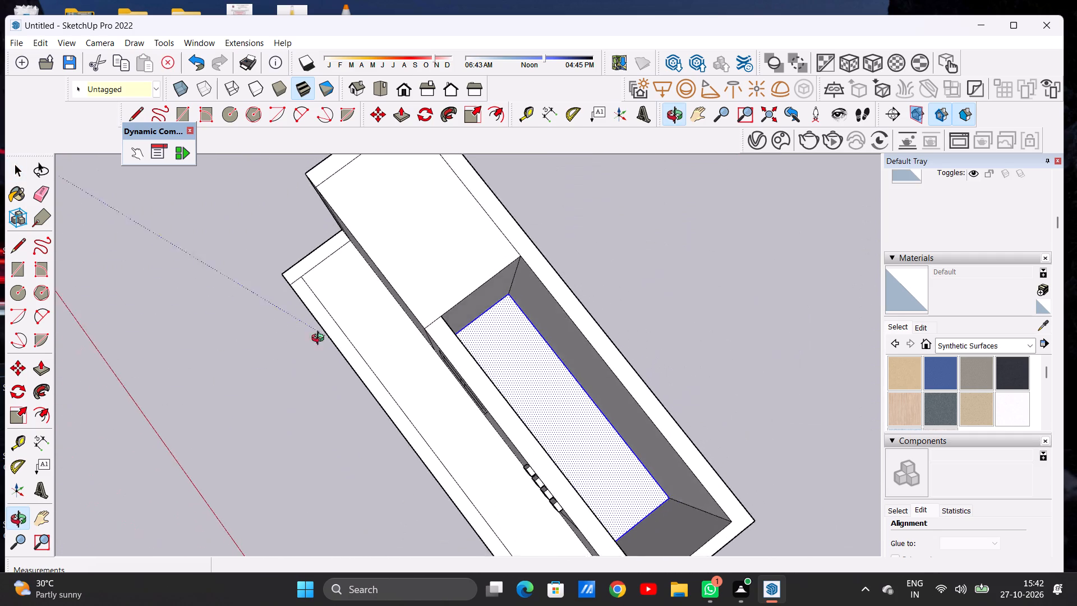
middle_click_drag(320, 339, 292, 334)
key("m")
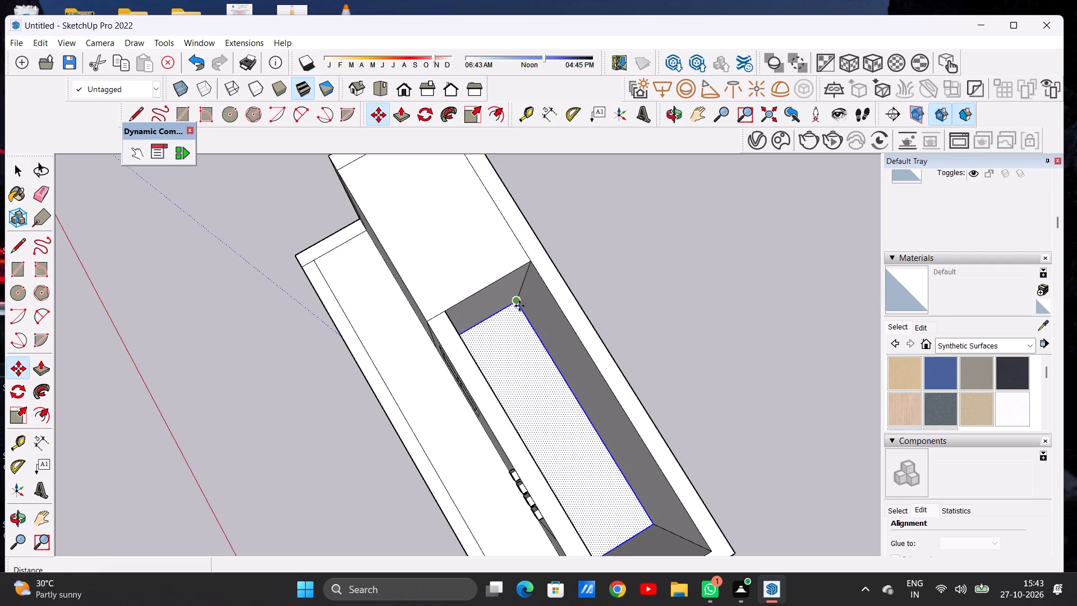
left_click(519, 306)
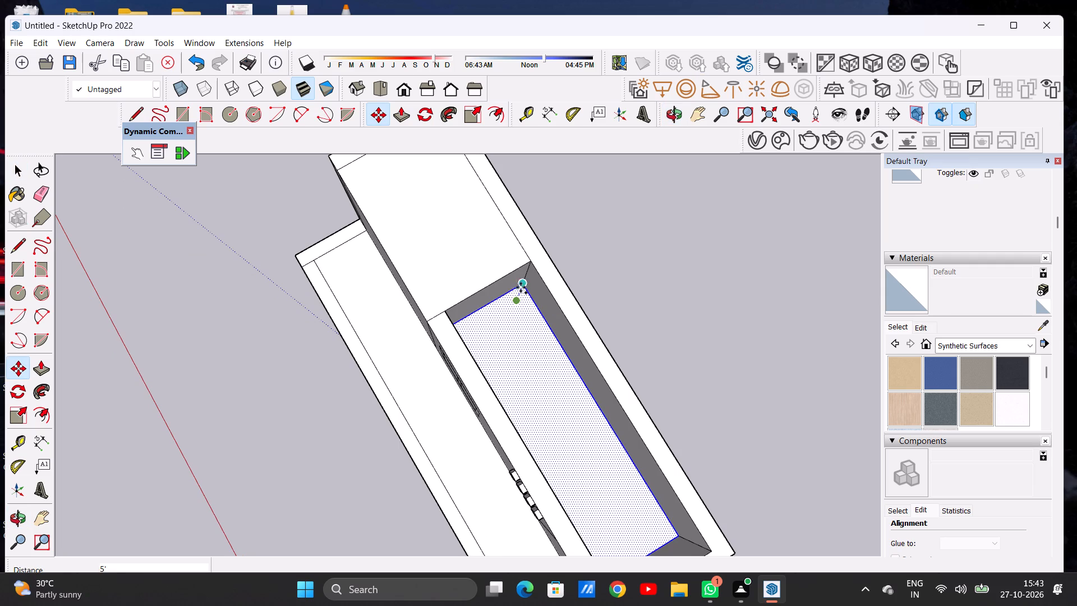
left_click(529, 267)
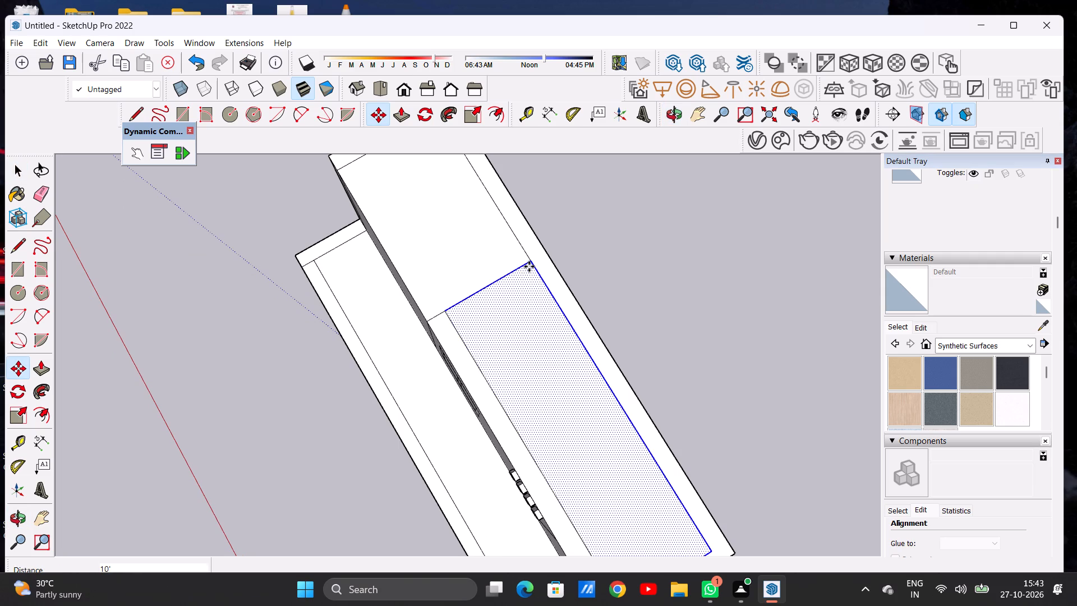
key("space")
left_click(595, 263)
Examine the covered top and the front wall of the building from several angles.
scroll(593, 256, "down", 6)
middle_click_drag(573, 306, 346, 247)
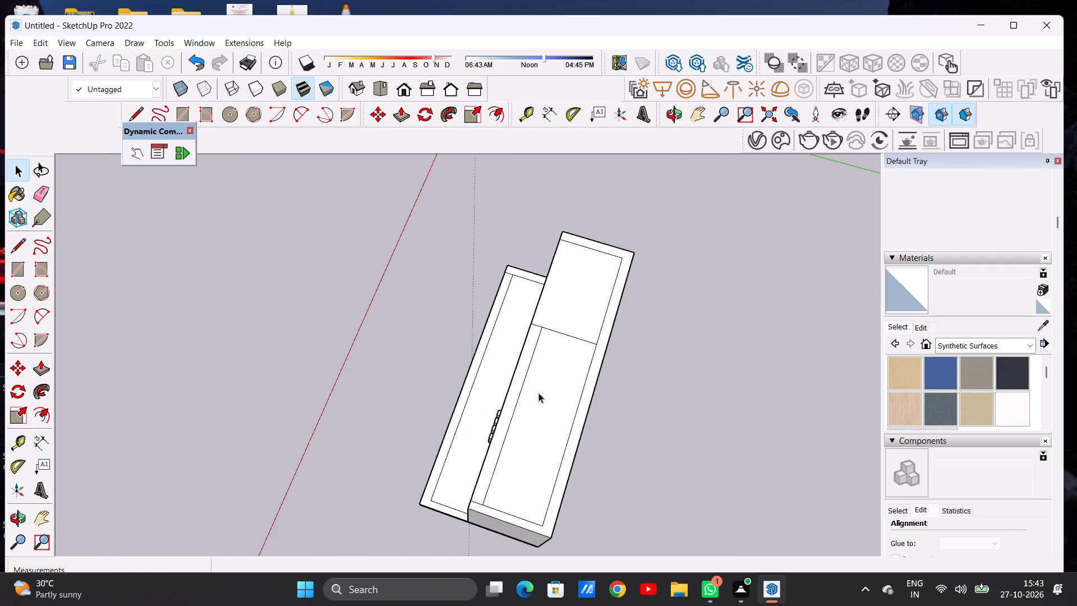
scroll(542, 401, "up", 15)
scroll(488, 370, "down", 14)
middle_click_drag(413, 389, 432, 389)
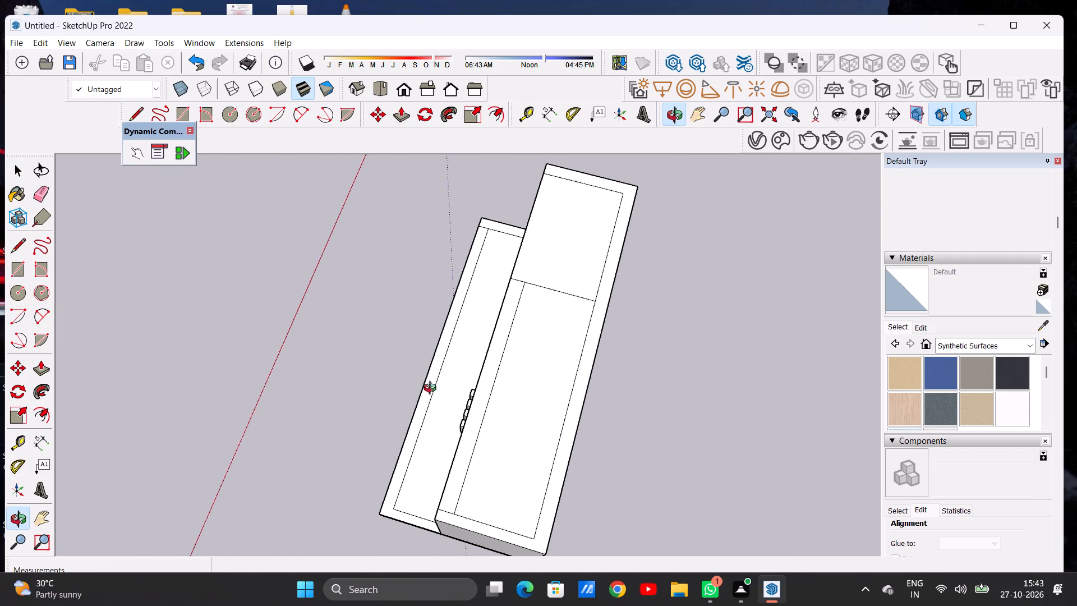
middle_click_drag(432, 389, 705, 304)
middle_click_drag(496, 360, 678, 302)
middle_click_drag(678, 302, 666, 276)
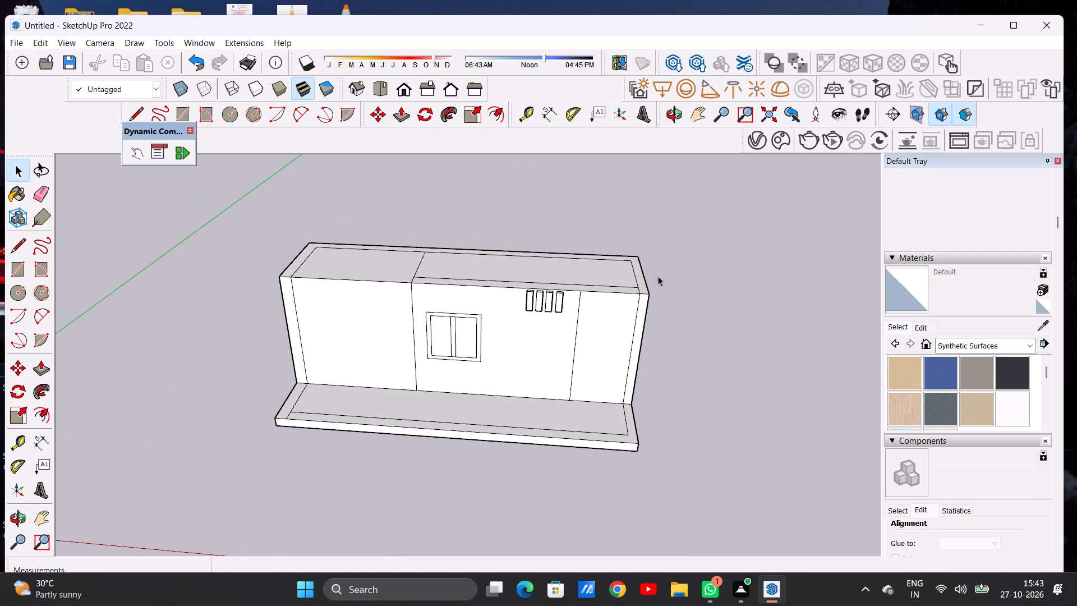
scroll(638, 278, "up", 2)
scroll(636, 277, "down", 1)
scroll(636, 277, "up", 12)
middle_click_drag(622, 284, 408, 349)
left_click(533, 325)
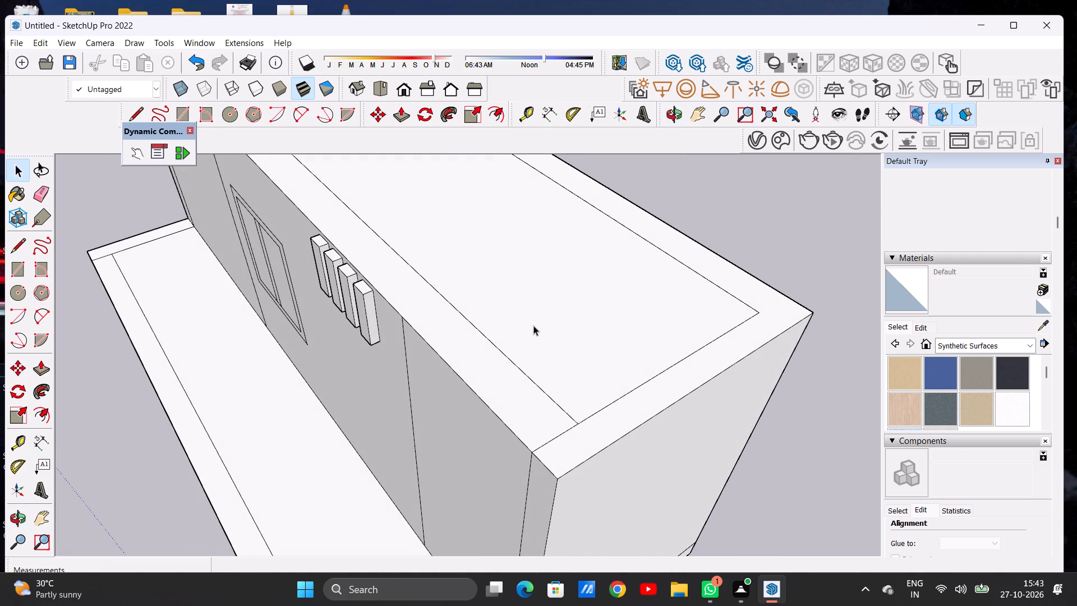
key("space")
left_click(721, 219)
scroll(597, 304, "down", 4)
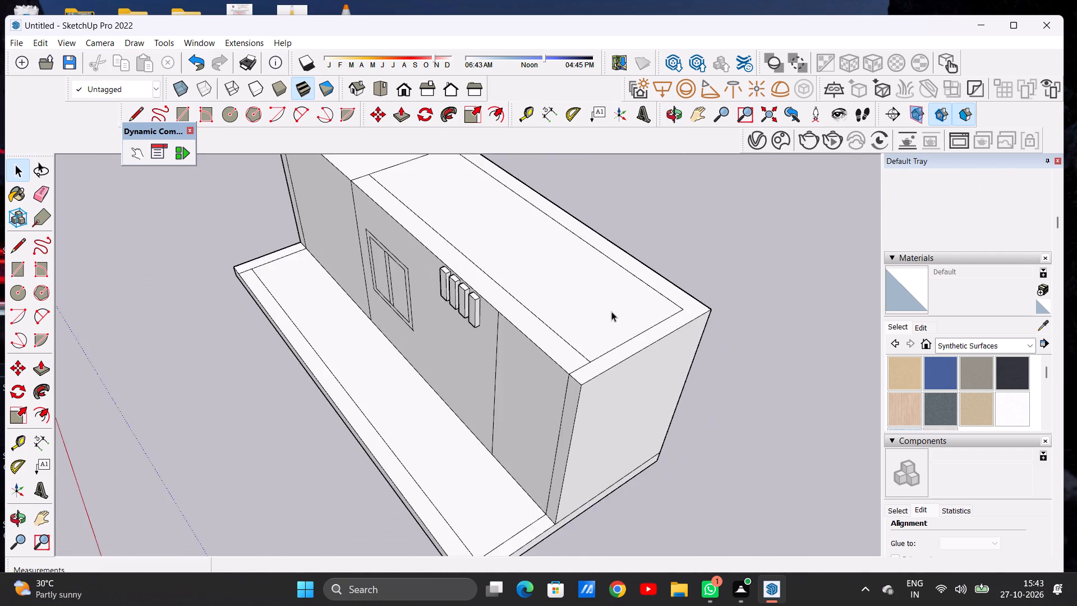
scroll(611, 311, "down", 13)
middle_click_drag(530, 364, 684, 254)
scroll(584, 348, "down", 1)
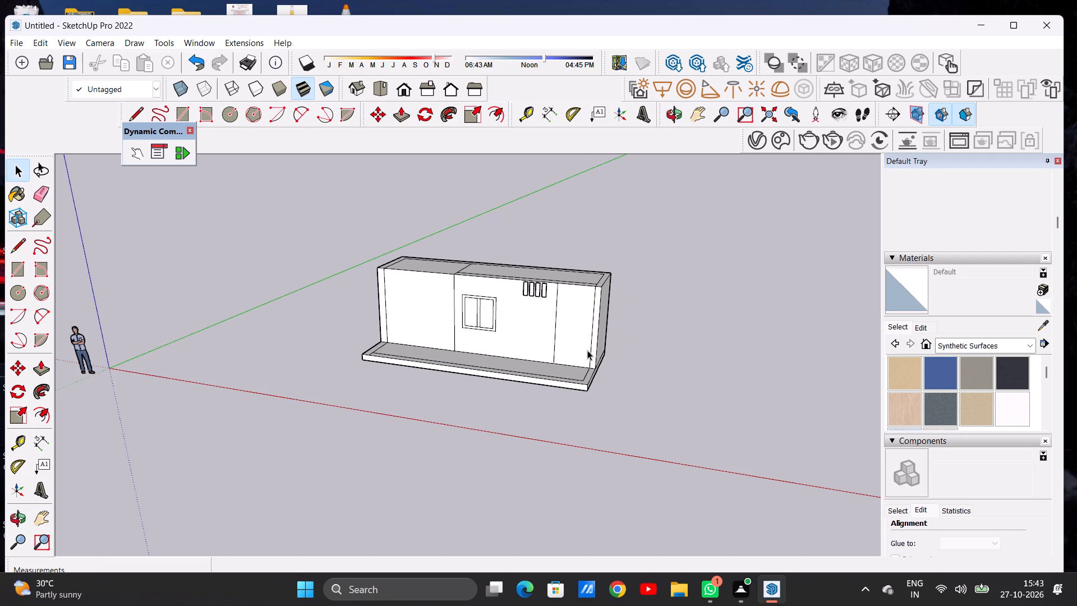
scroll(587, 350, "down", 6)
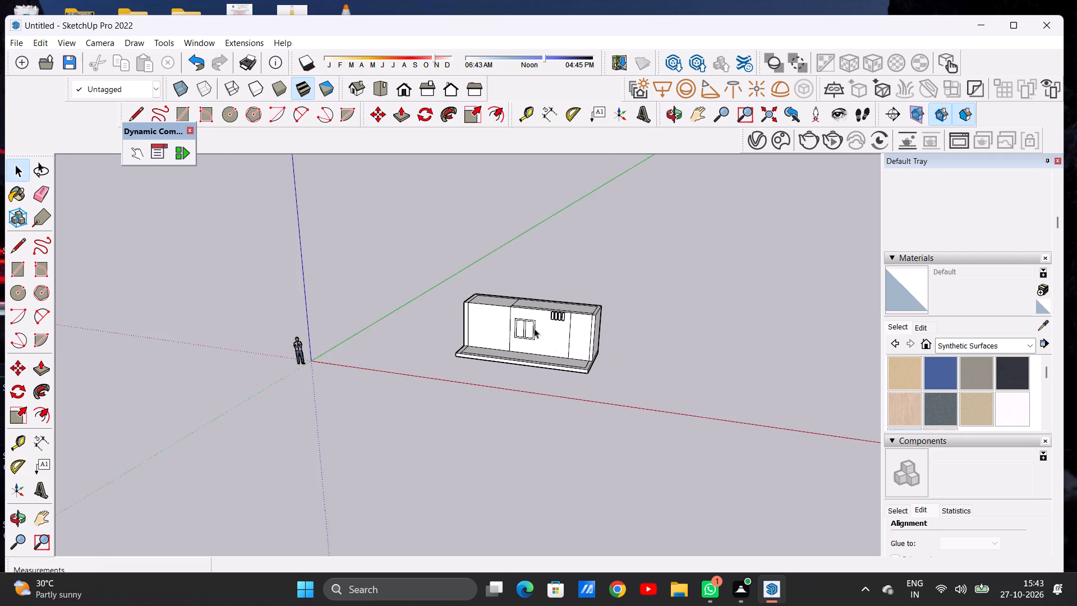
Push/Pull the top face over the windowed room up about 7 1/4" to form a raised roof slab.
scroll(526, 309, "up", 8)
middle_click_drag(492, 366, 633, 321)
middle_click_drag(633, 320, 453, 427)
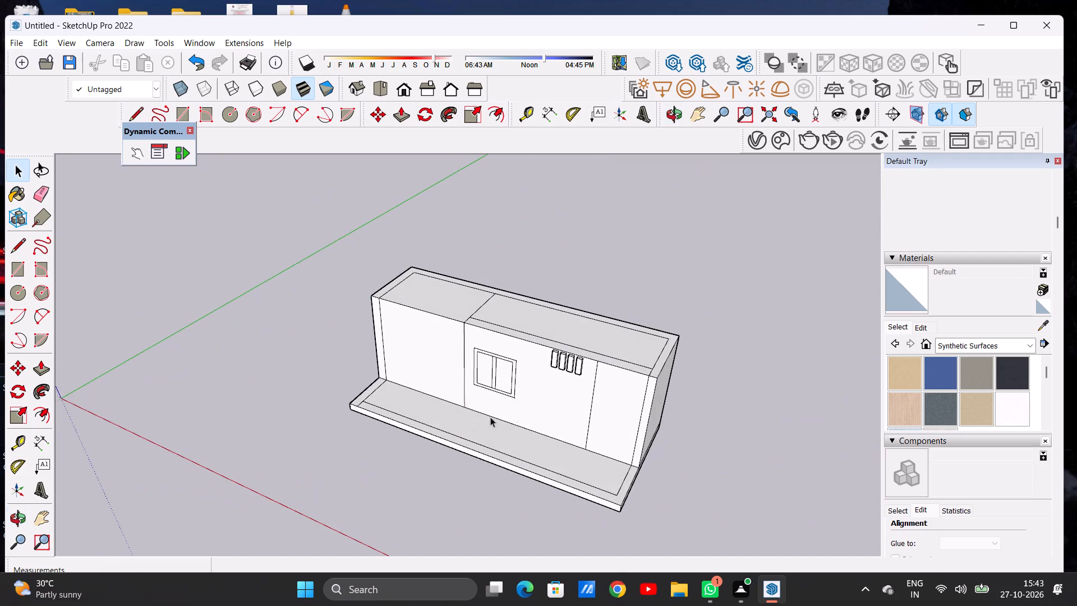
scroll(624, 364, "up", 6)
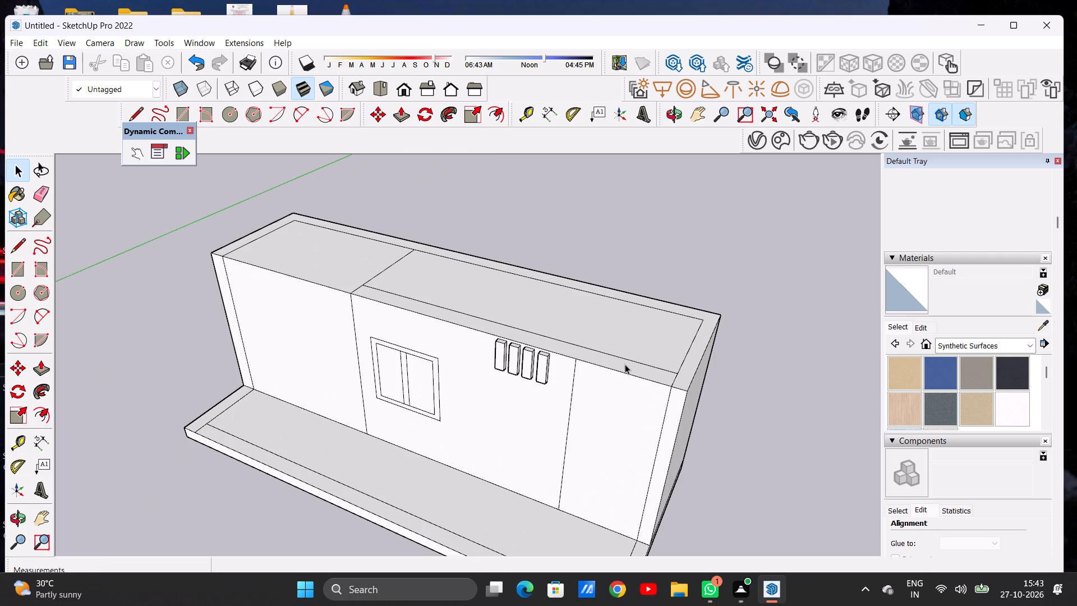
key("p")
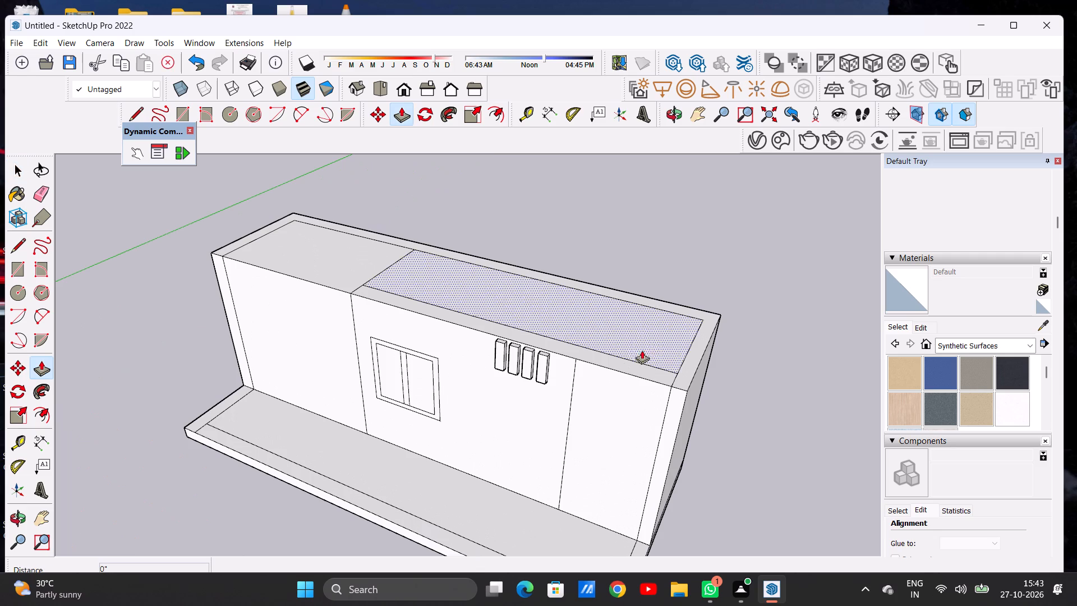
scroll(658, 343, "up", 4)
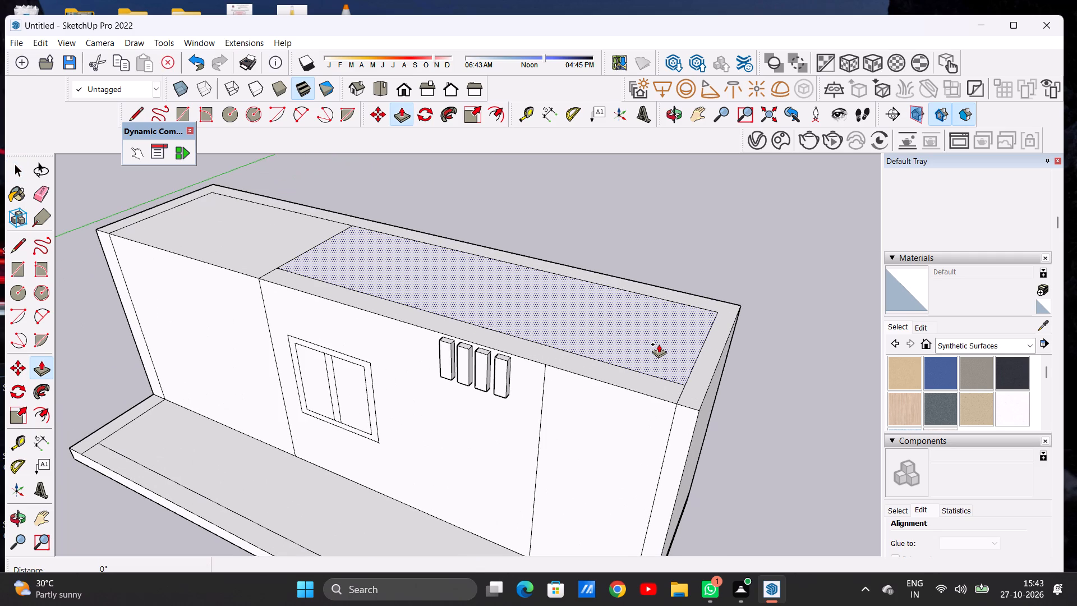
left_click(659, 344)
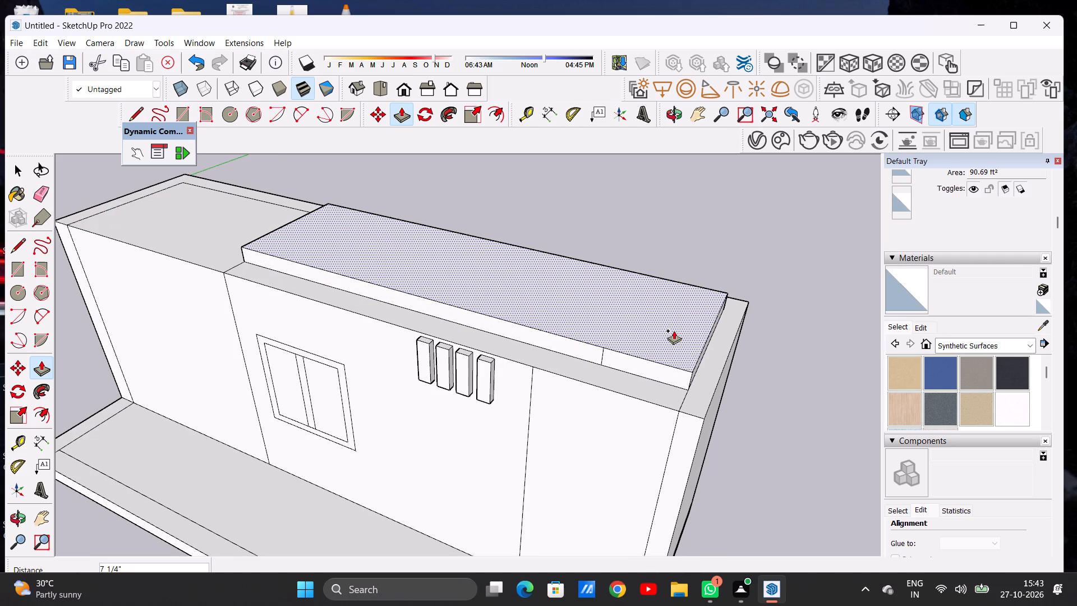
left_click(674, 330)
key("space")
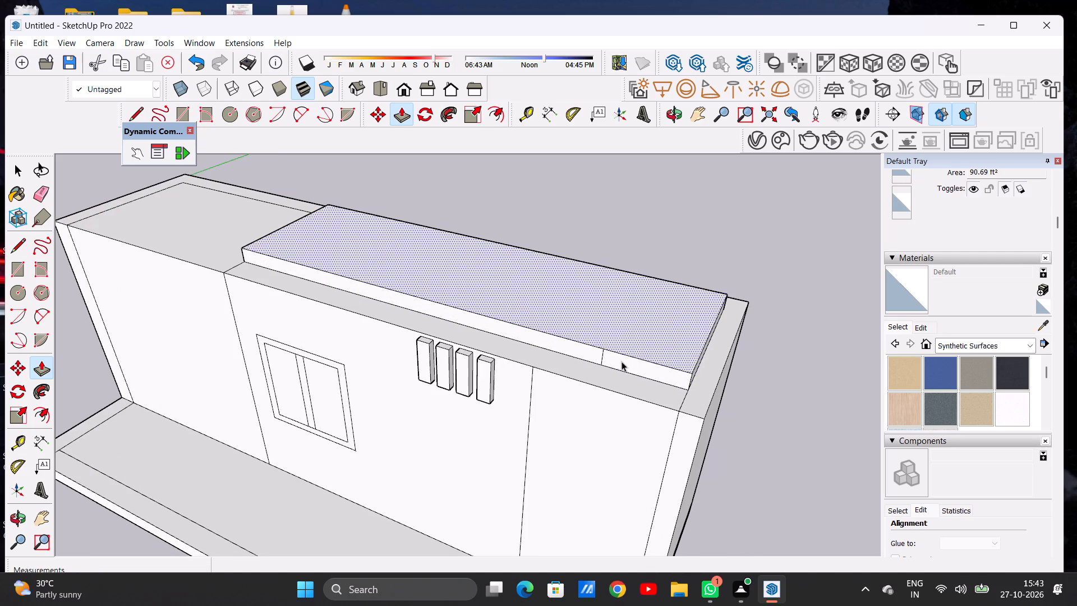
Erase the stray vertical line on the front edge of the raised roof slab.
scroll(618, 360, "up", 5)
key("e")
scroll(596, 370, "up", 6)
left_click_drag(589, 352, 596, 355)
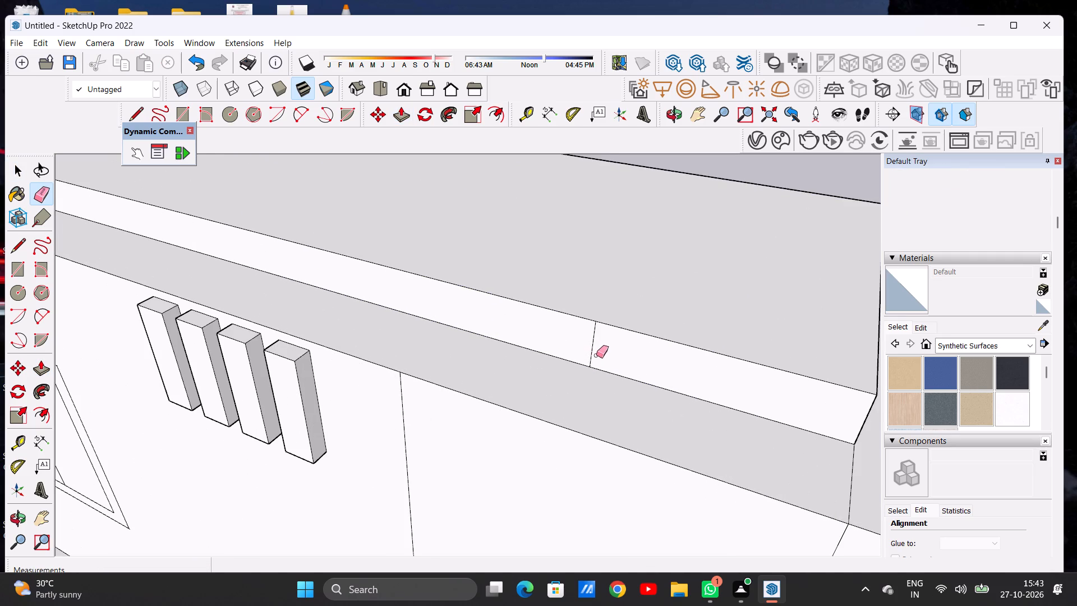
left_click_drag(596, 355, 598, 356)
key("space")
scroll(605, 348, "down", 16)
middle_click_drag(624, 364, 606, 349)
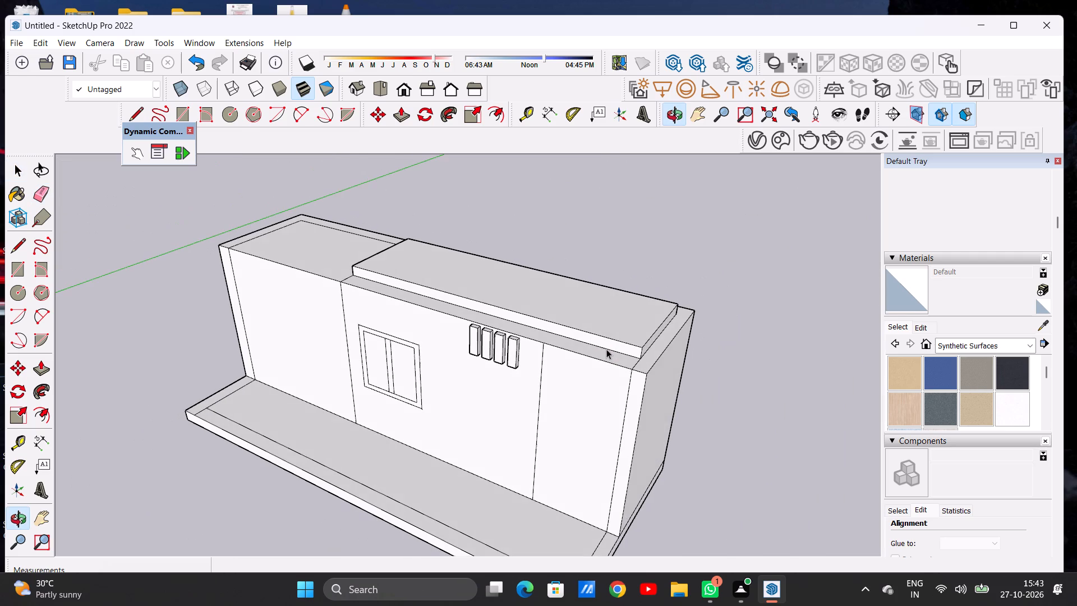
Push/Pull the roof slab's front edge outward about 4' 5 3/4" to form an overhang above the window and bars.
key("p")
scroll(629, 340, "up", 1)
scroll(629, 340, "down", 1)
scroll(629, 340, "up", 6)
left_click(627, 350)
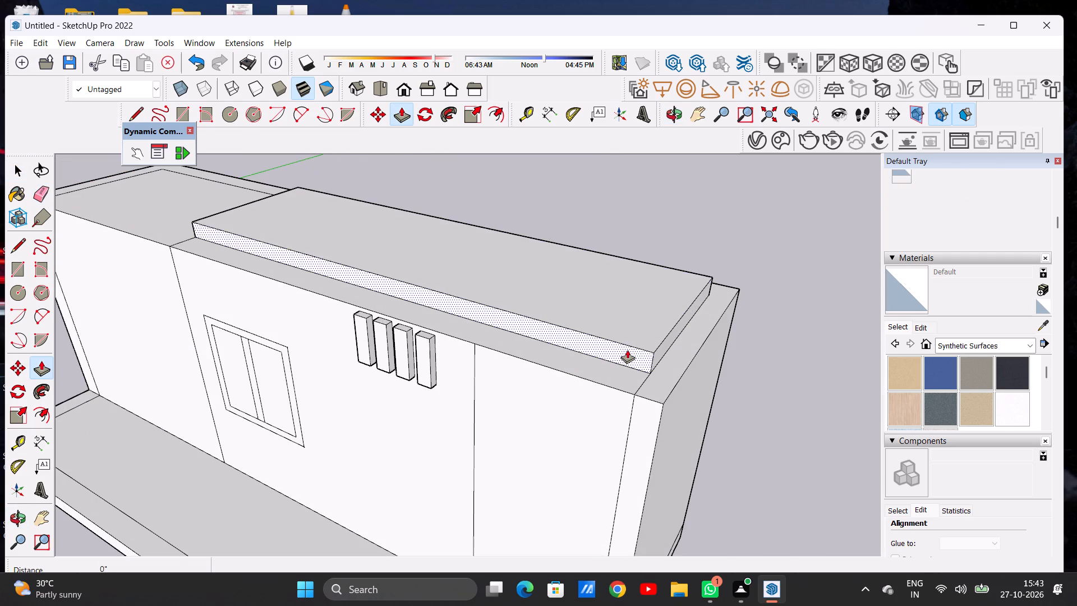
scroll(614, 341, "down", 6)
scroll(619, 338, "up", 1)
scroll(619, 338, "down", 7)
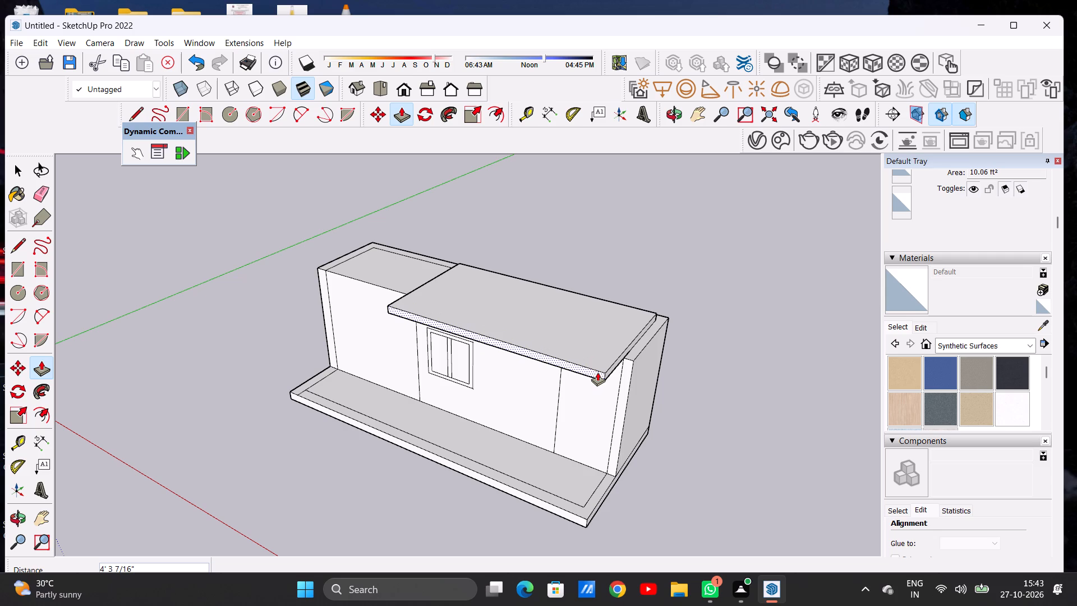
left_click(595, 373)
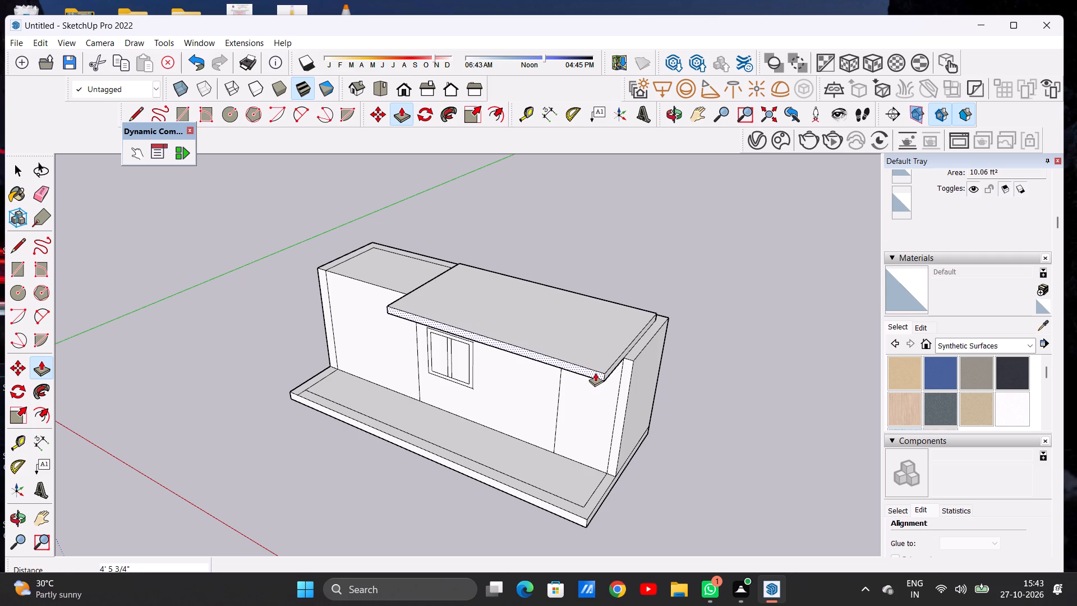
key("space")
scroll(615, 369, "down", 5)
middle_click_drag(526, 375, 669, 345)
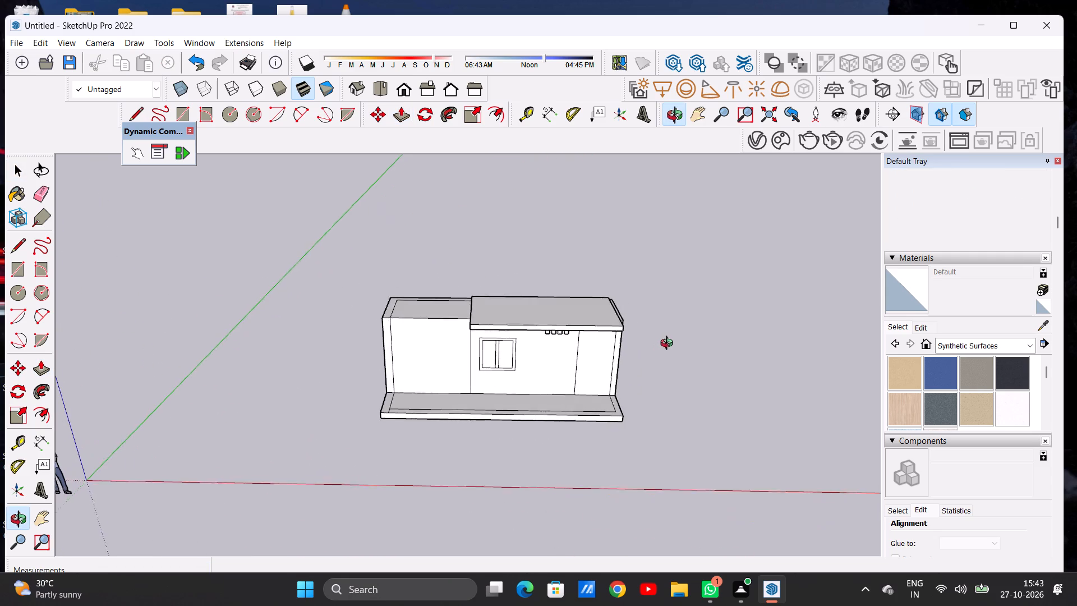
Examine the overhanging roof slab, front wall and base slab of the building from several angles.
middle_click_drag(669, 345, 672, 344)
scroll(477, 321, "up", 8)
middle_click_drag(425, 321, 648, 296)
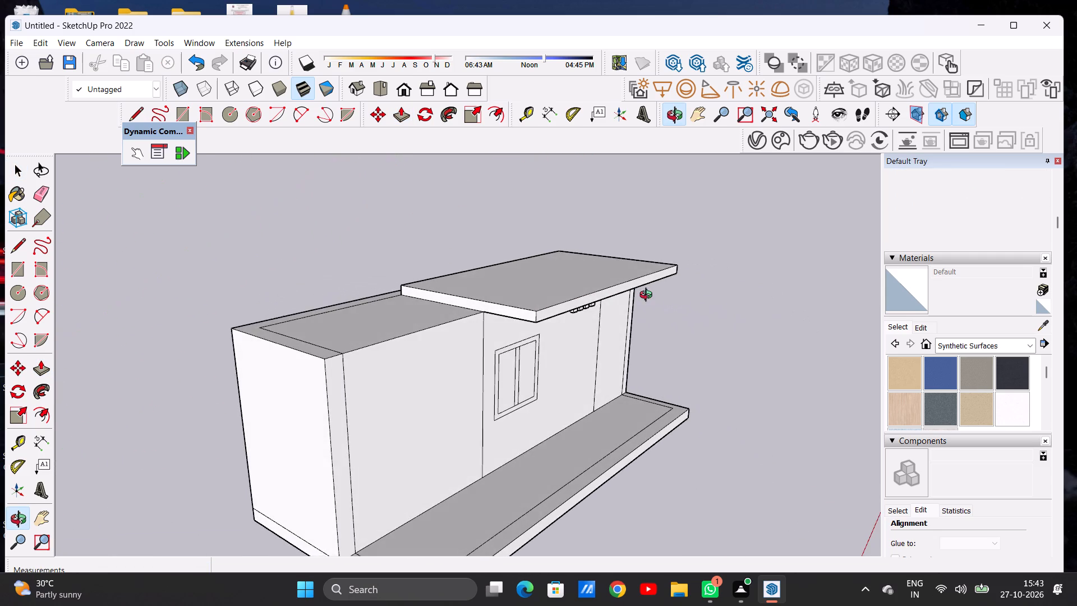
middle_click_drag(648, 296, 414, 327)
scroll(409, 326, "down", 5)
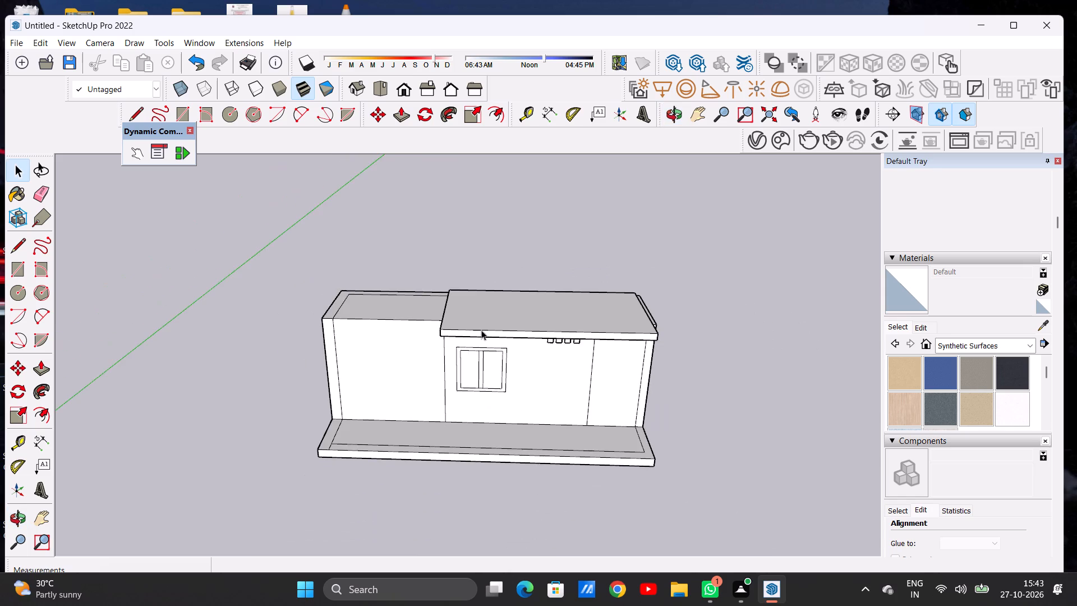
middle_click_drag(509, 346, 498, 382)
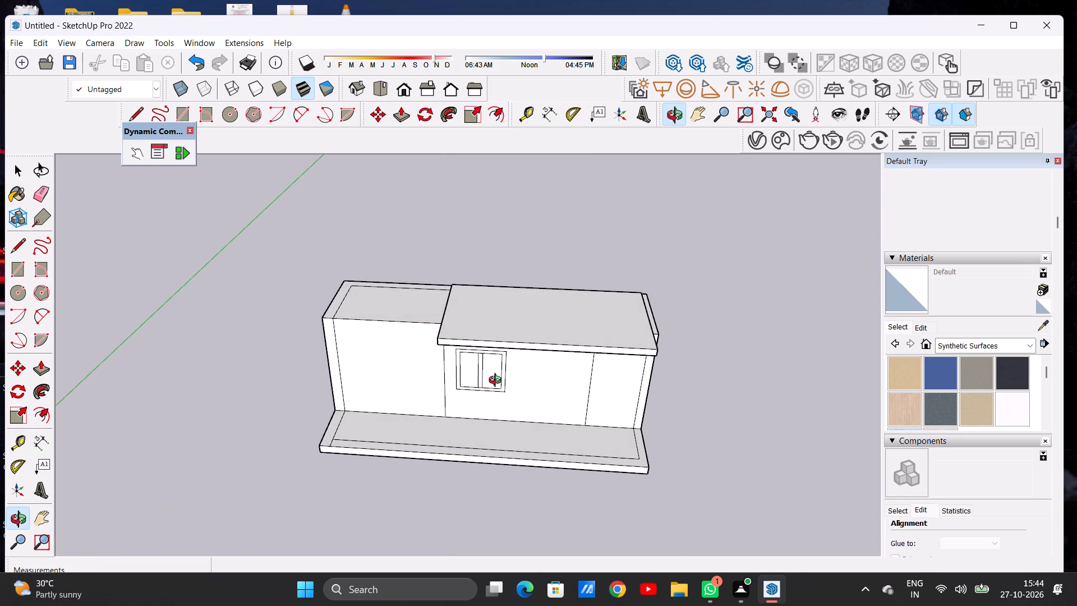
middle_click_drag(498, 382, 498, 382)
scroll(498, 347, "down", 1)
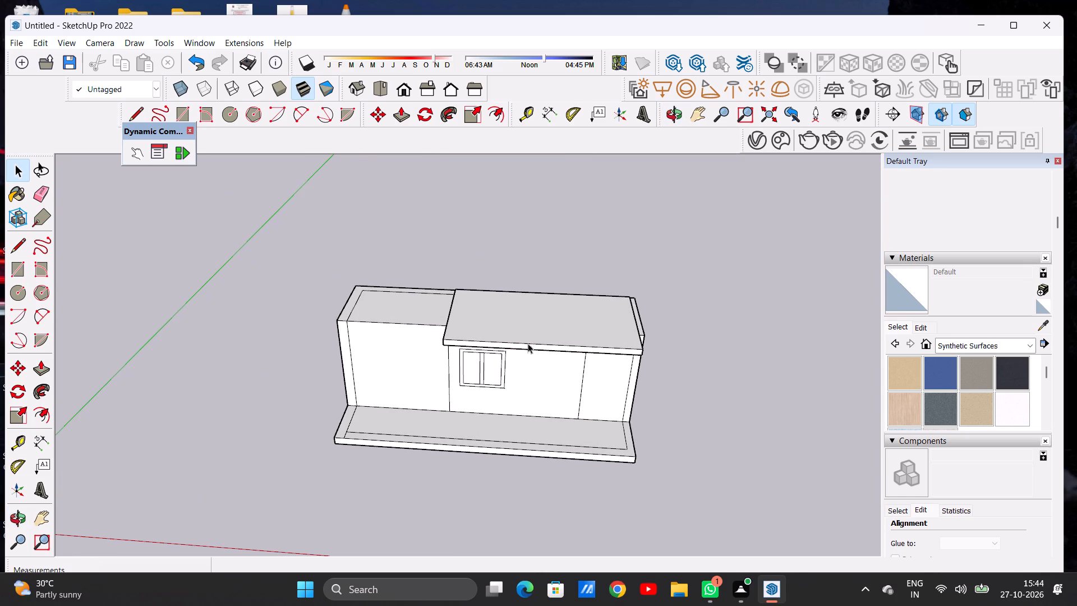
middle_click_drag(508, 360, 526, 346)
scroll(478, 346, "down", 4)
scroll(553, 337, "up", 5)
middle_click_drag(609, 356, 400, 306)
middle_click_drag(427, 379, 647, 339)
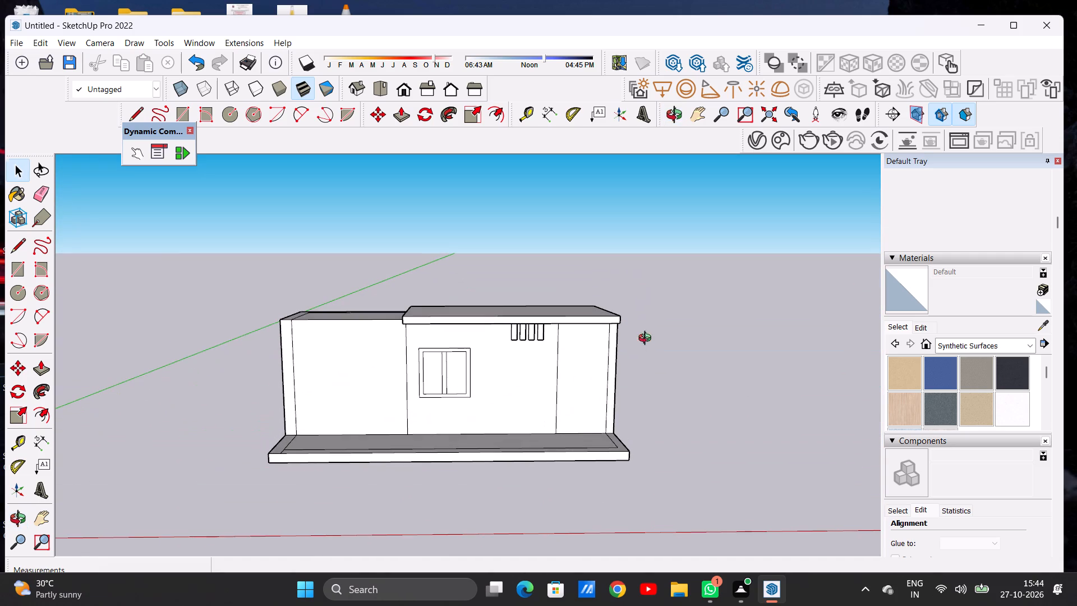
middle_click(647, 339)
scroll(492, 357, "down", 2)
middle_click_drag(484, 377, 475, 446)
scroll(447, 428, "up", 5)
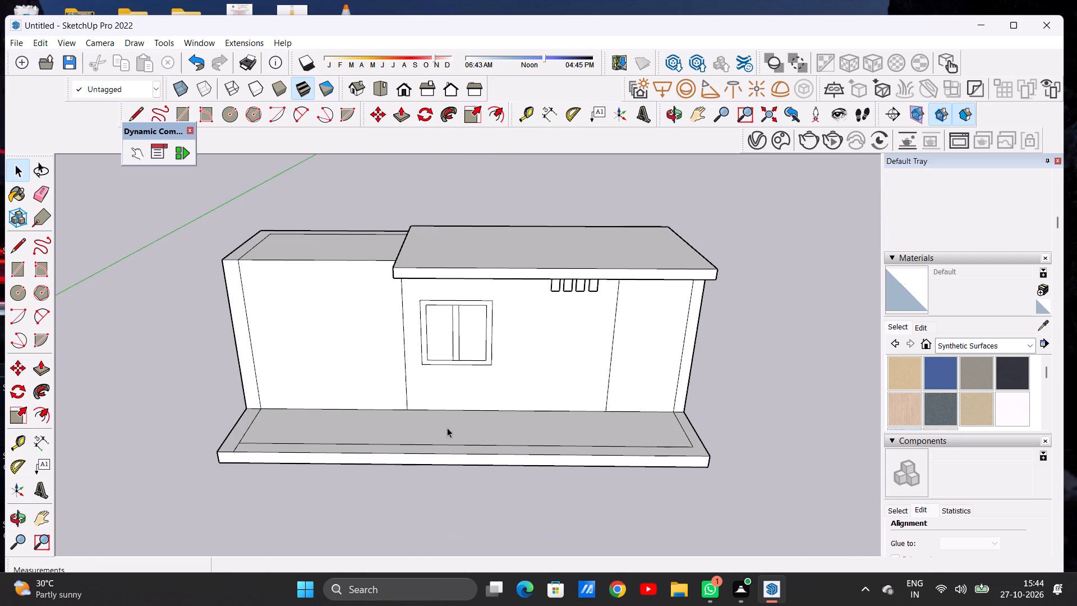
middle_click_drag(435, 400, 434, 461)
scroll(423, 416, "up", 3)
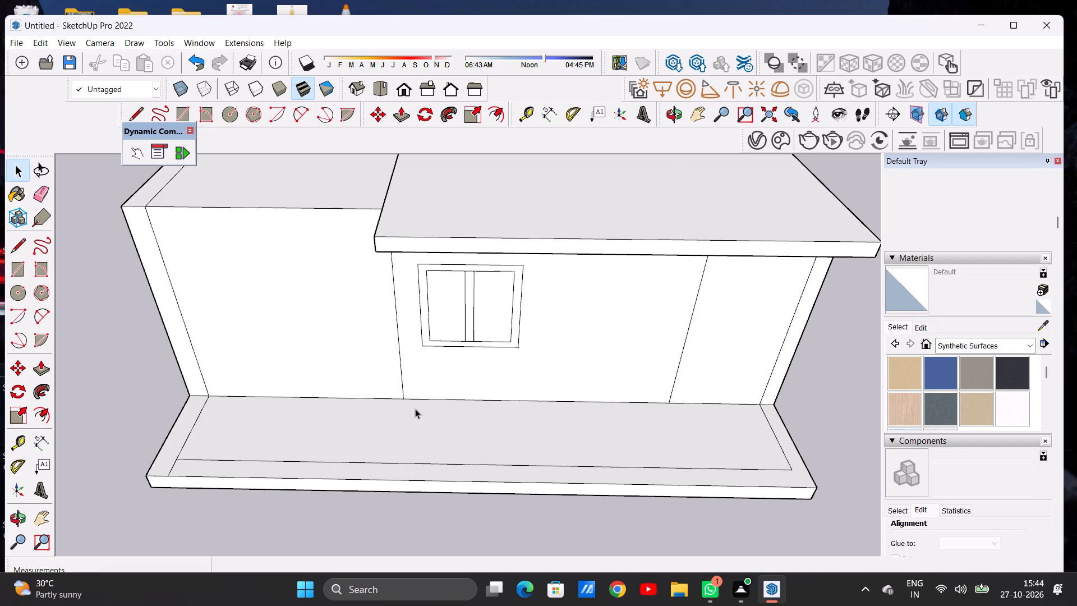
scroll(438, 367, "down", 2)
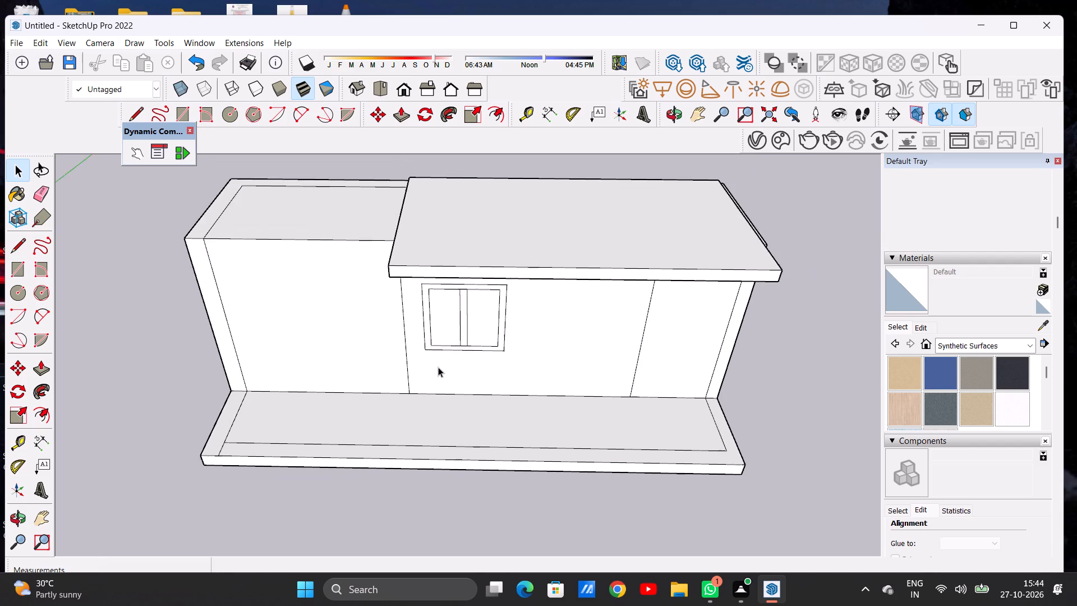
scroll(438, 367, "down", 2)
Push/Pull the roof slab's front edge until the overhang aligns with the base slab's front edge.
middle_click_drag(501, 396, 444, 288)
middle_click_drag(610, 380, 361, 388)
key("p")
scroll(483, 300, "up", 8)
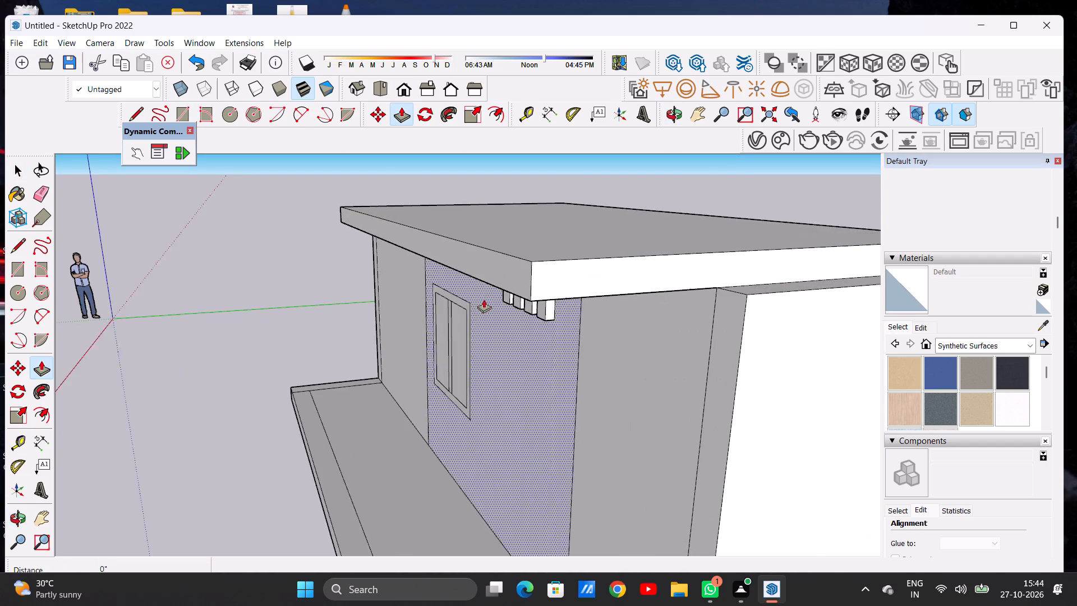
left_click(525, 270)
scroll(458, 281, "down", 18)
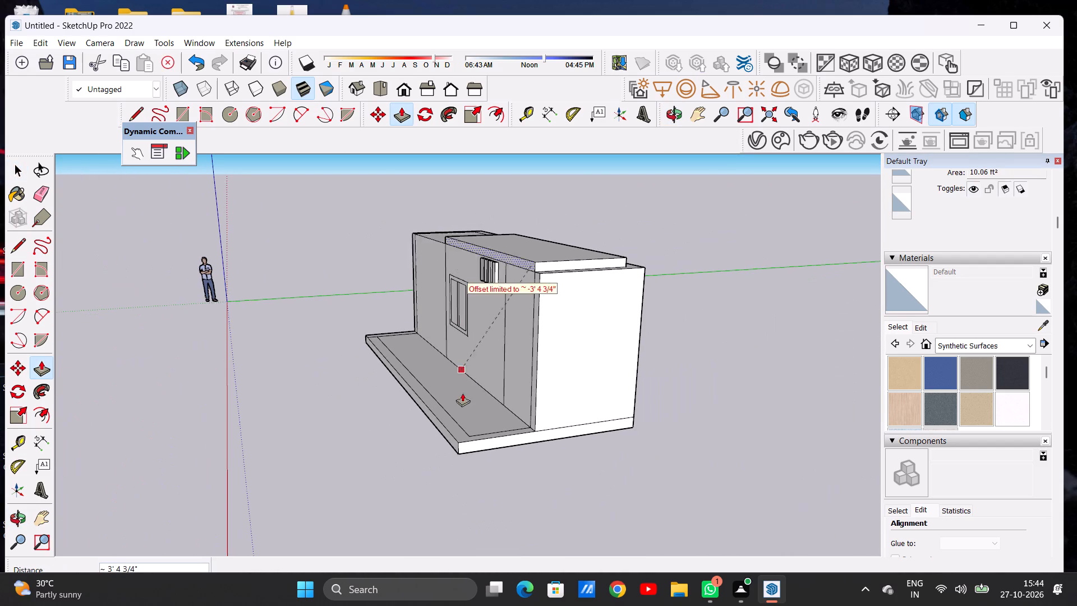
left_click(458, 445)
key("space")
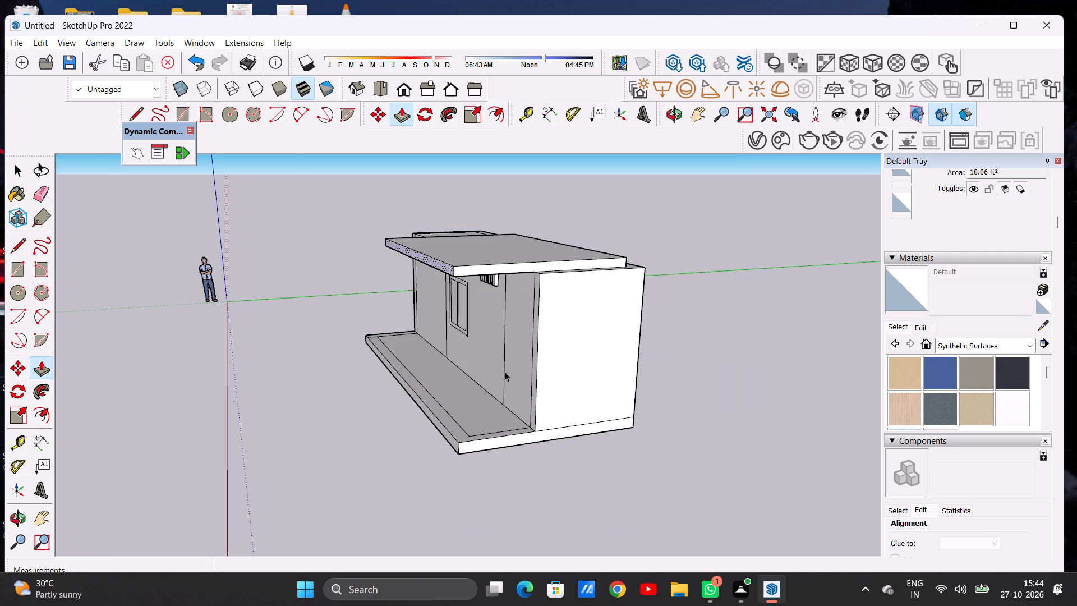
Draw two parallel lines about 11 7/16" long across the base slab's front border strip, near the window, to outline a column footprint.
scroll(516, 354, "down", 7)
middle_click_drag(420, 358, 700, 291)
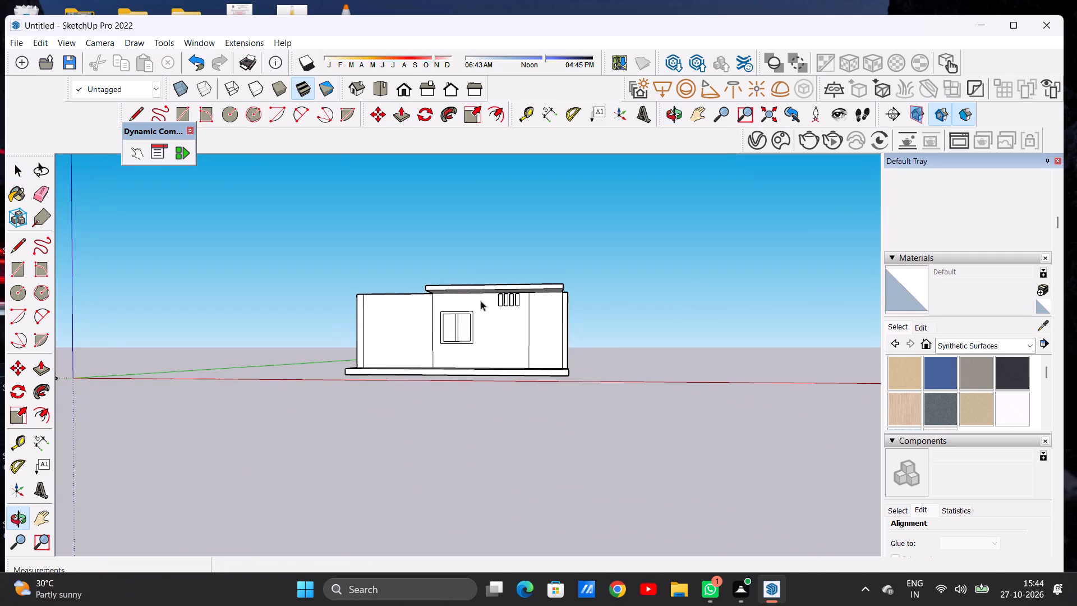
middle_click_drag(481, 301, 498, 433)
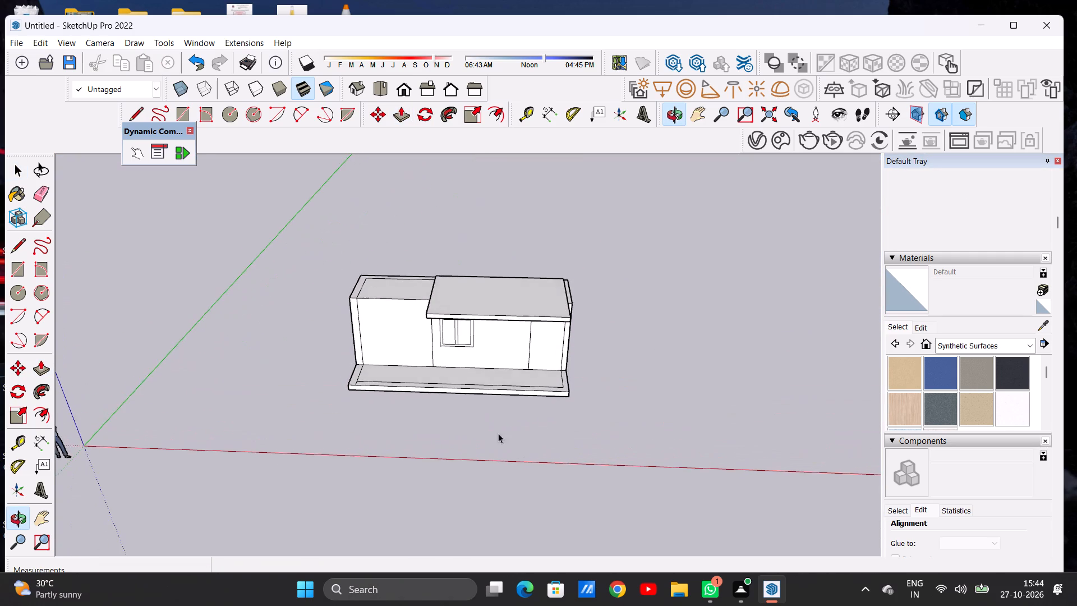
scroll(424, 371, "up", 4)
middle_click_drag(453, 359, 453, 423)
scroll(435, 396, "up", 5)
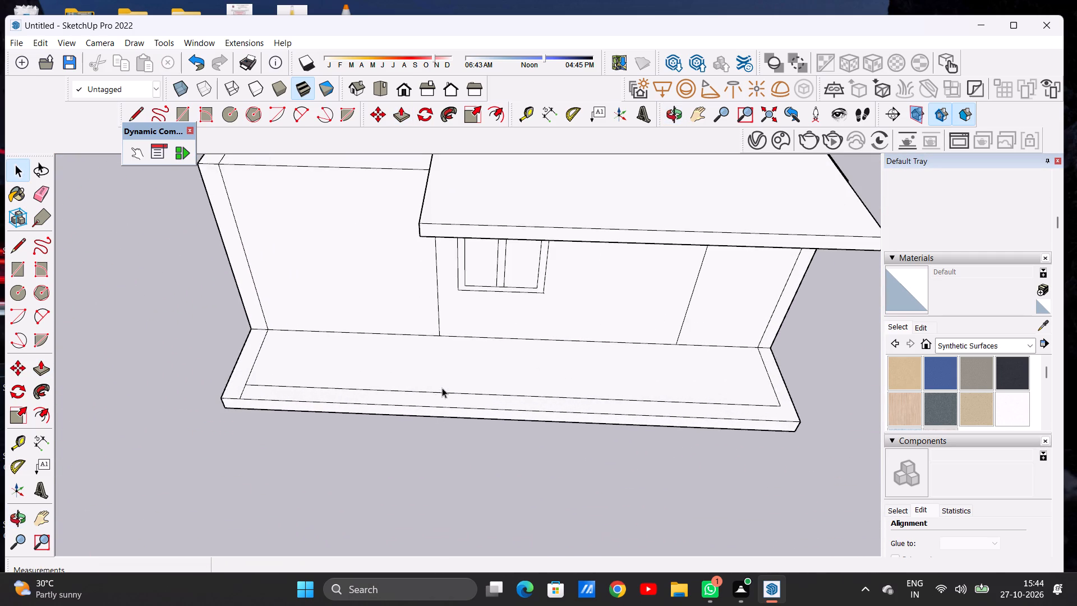
middle_click_drag(442, 388, 452, 407)
key("l")
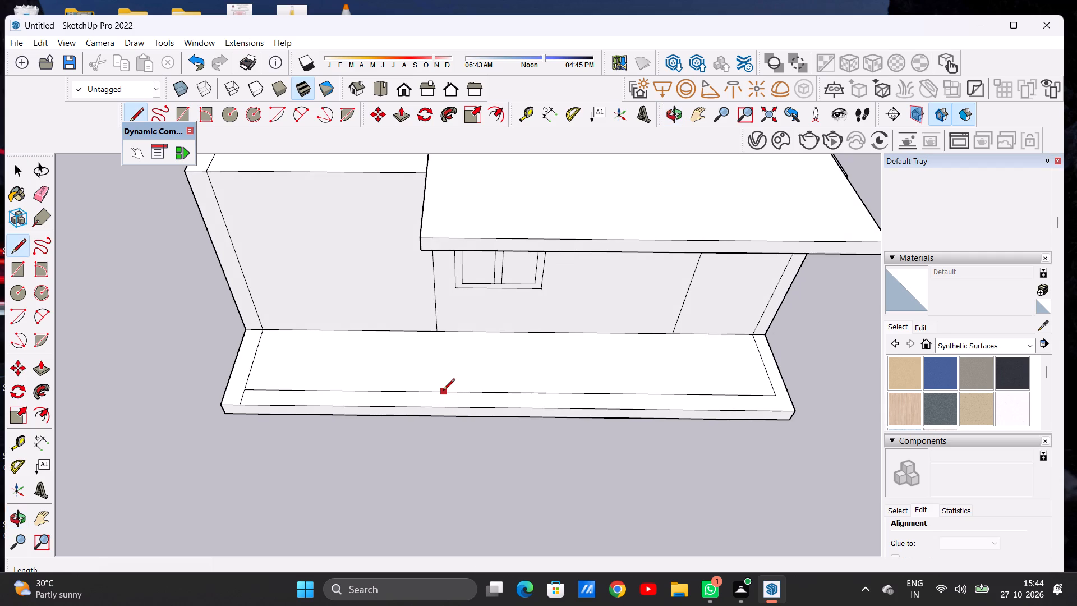
left_click(443, 391)
left_click(441, 406)
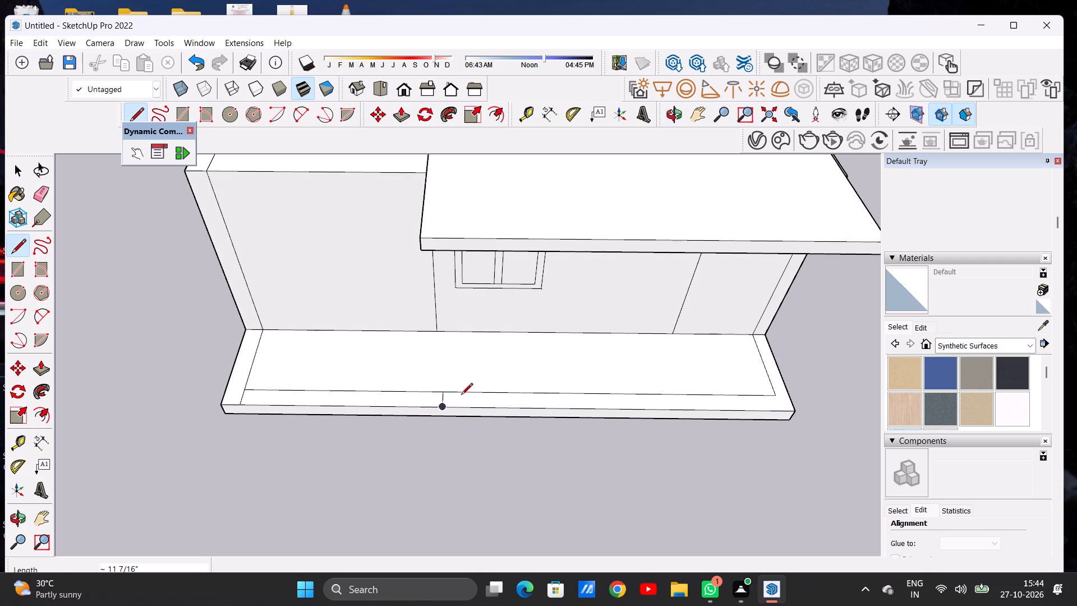
left_click(468, 395)
left_click(468, 406)
key("space")
Push/Pull the small footprint on the base slab's front strip up to the underside of the roof slab to form a column.
scroll(429, 407, "down", 6)
middle_click_drag(466, 414, 426, 352)
key("p")
scroll(433, 381, "up", 3)
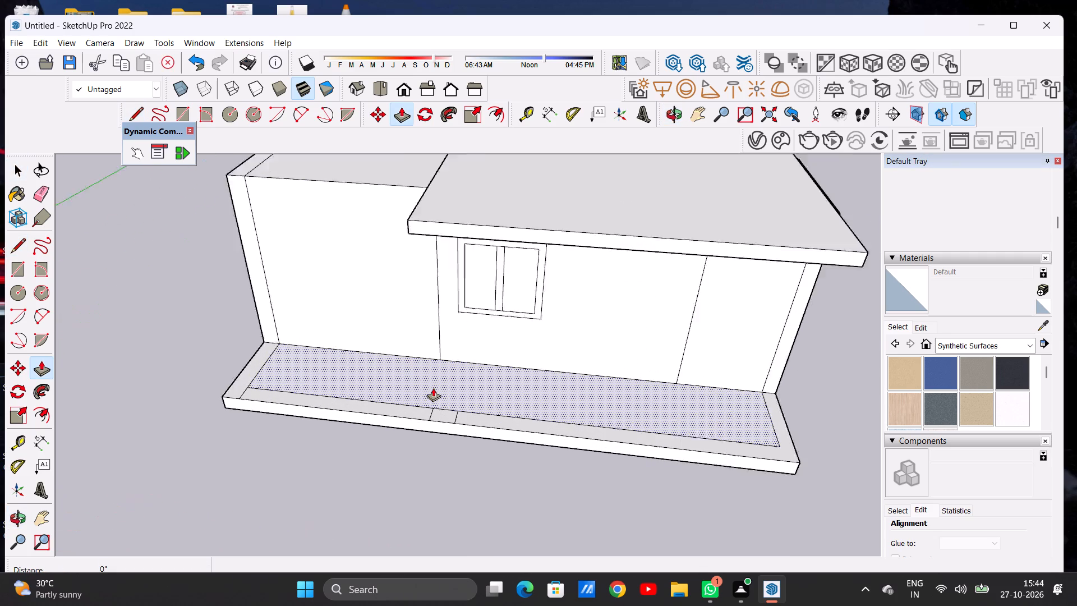
scroll(433, 388, "up", 9)
left_click(452, 429)
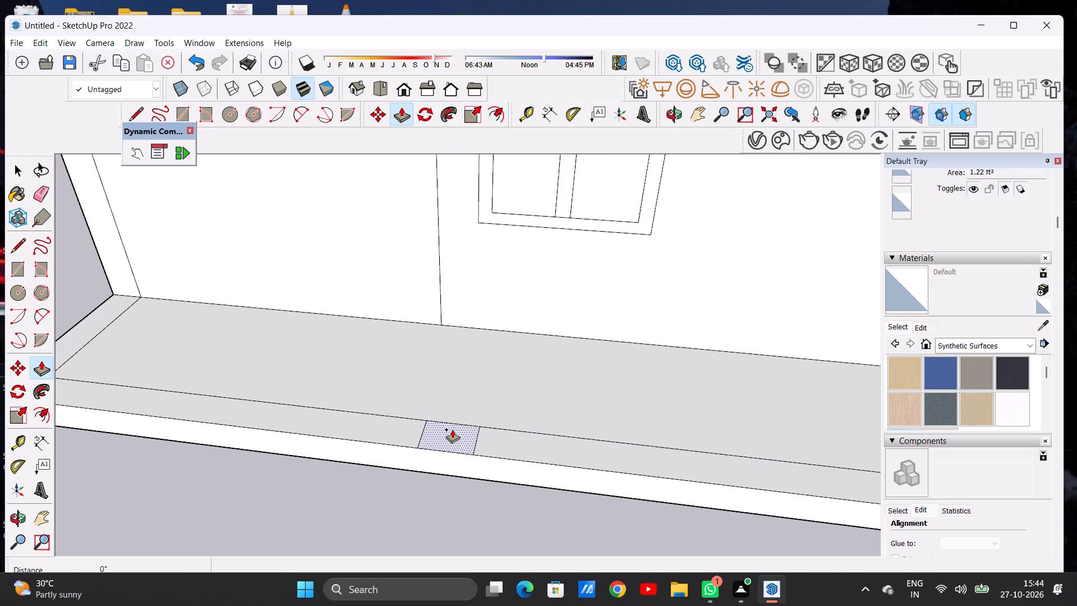
scroll(470, 367, "down", 18)
scroll(476, 388, "up", 1)
scroll(476, 388, "down", 3)
scroll(475, 334, "up", 5)
scroll(475, 334, "down", 1)
scroll(475, 334, "up", 5)
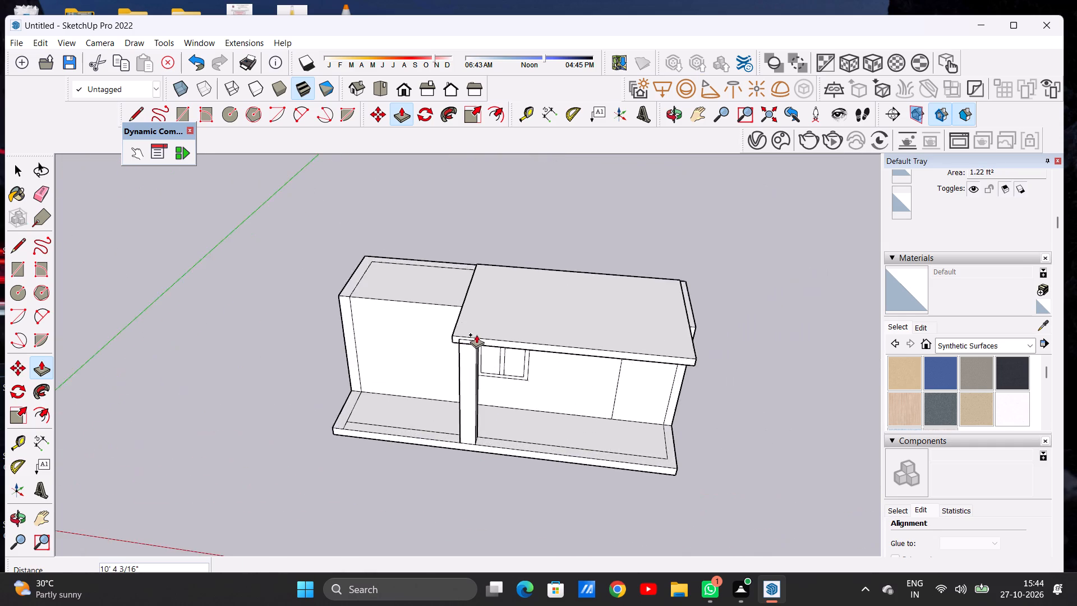
scroll(476, 334, "up", 5)
middle_click_drag(462, 371, 491, 277)
scroll(491, 277, "up", 5)
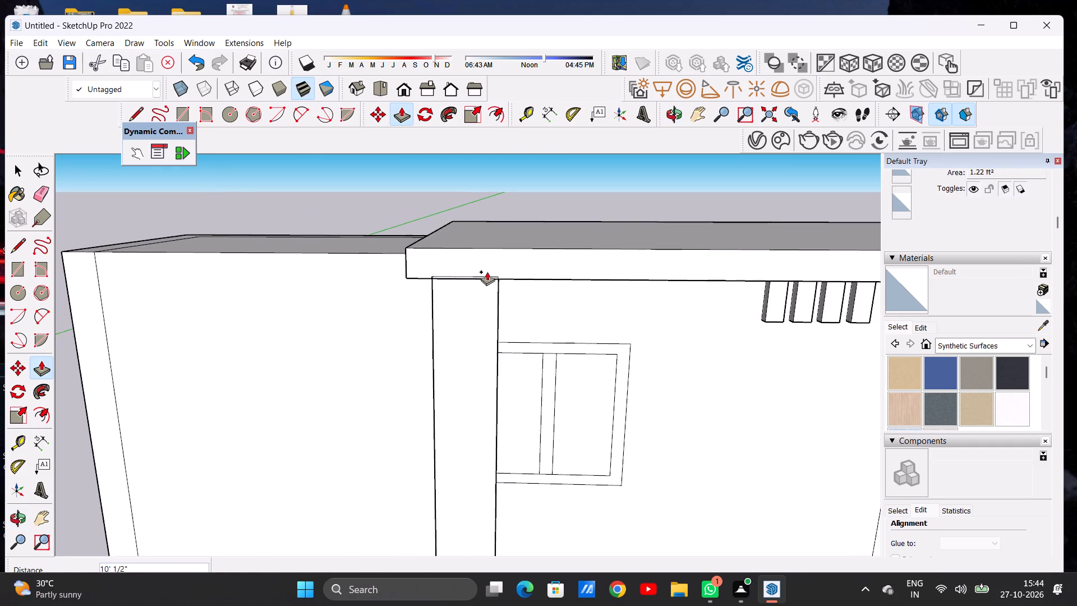
scroll(487, 272, "up", 7)
left_click(506, 286)
key("space")
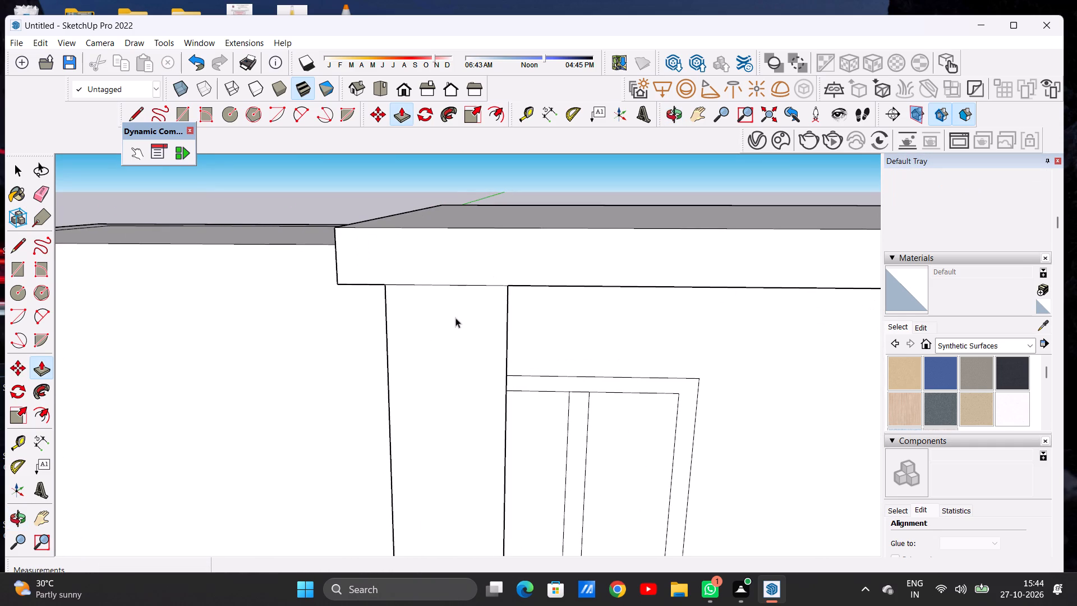
Examine the new front column and the overhanging roof from the front, side and above.
scroll(447, 319, "down", 7)
middle_click_drag(518, 334, 463, 322)
scroll(464, 324, "down", 15)
middle_click_drag(435, 362, 363, 410)
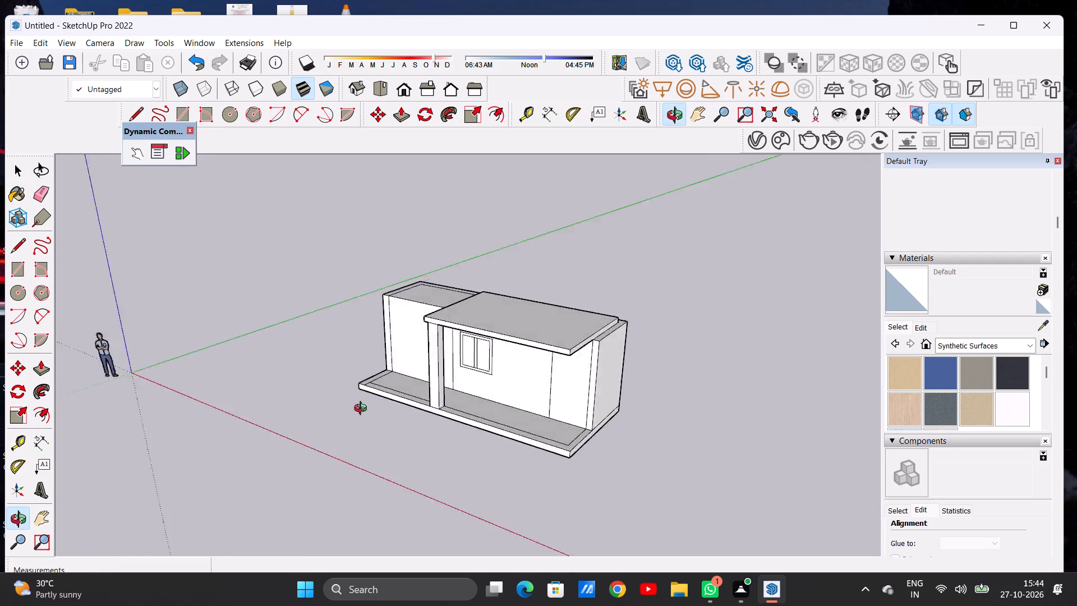
middle_click_drag(363, 410, 454, 425)
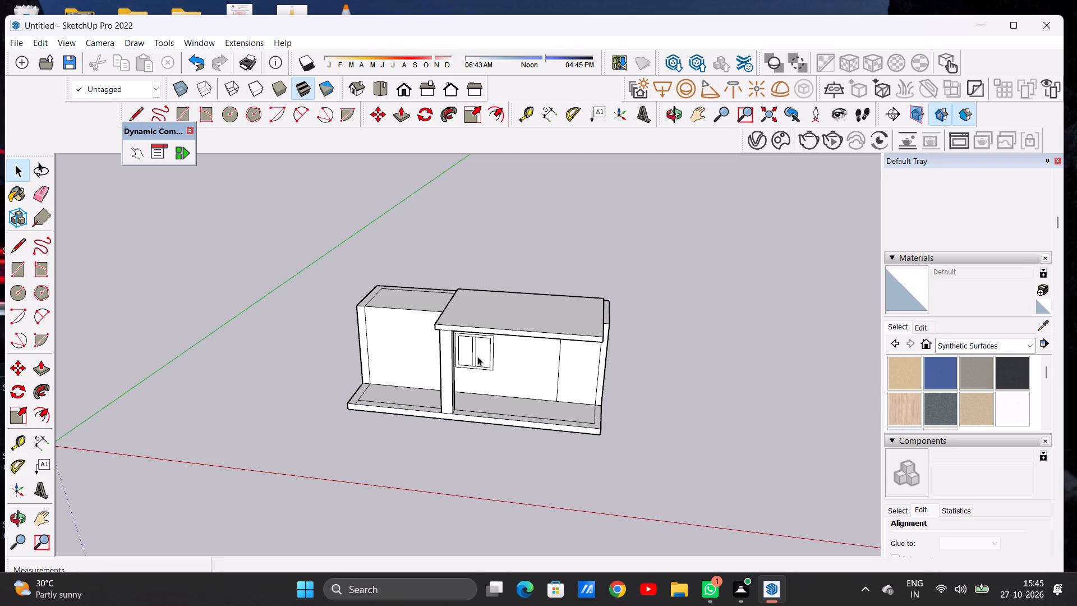
scroll(501, 353, "down", 3)
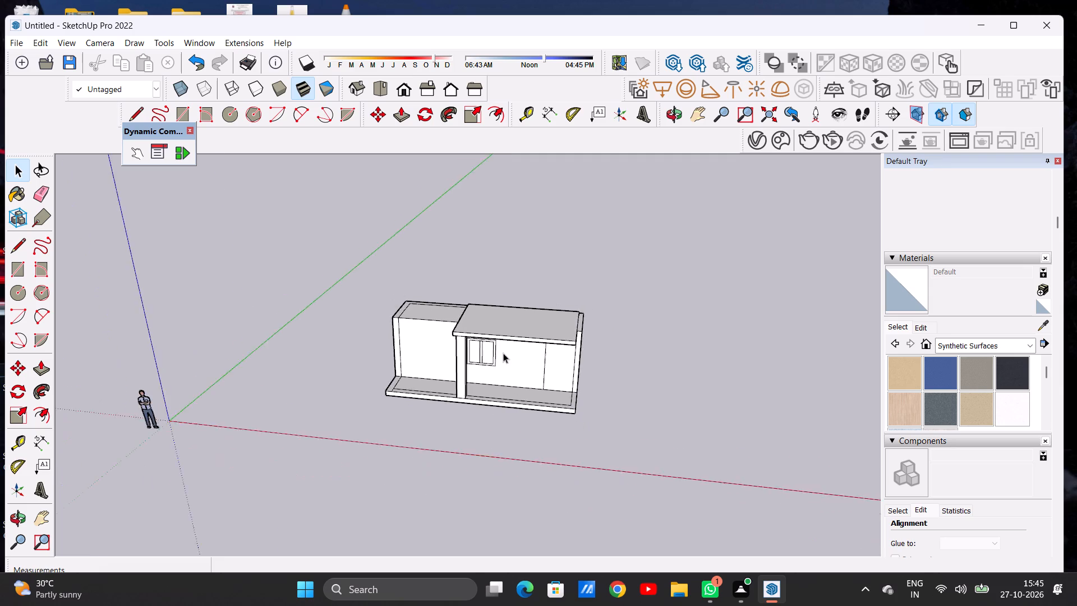
scroll(503, 353, "down", 3)
middle_click_drag(525, 391, 371, 373)
scroll(458, 344, "up", 5)
middle_click_drag(484, 379, 485, 346)
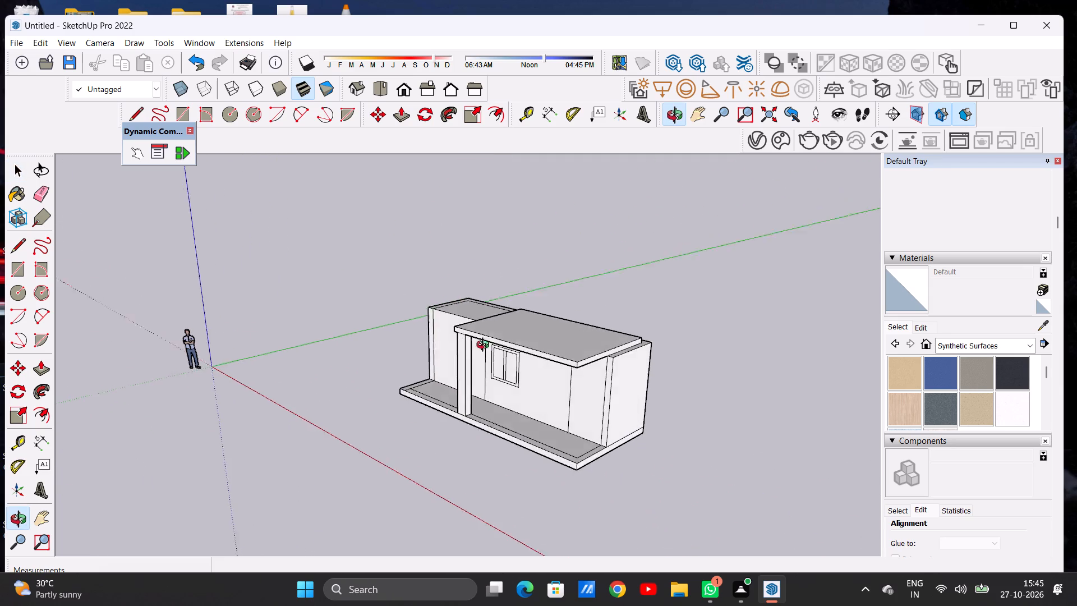
middle_click_drag(485, 346, 482, 286)
middle_click_drag(590, 349, 425, 450)
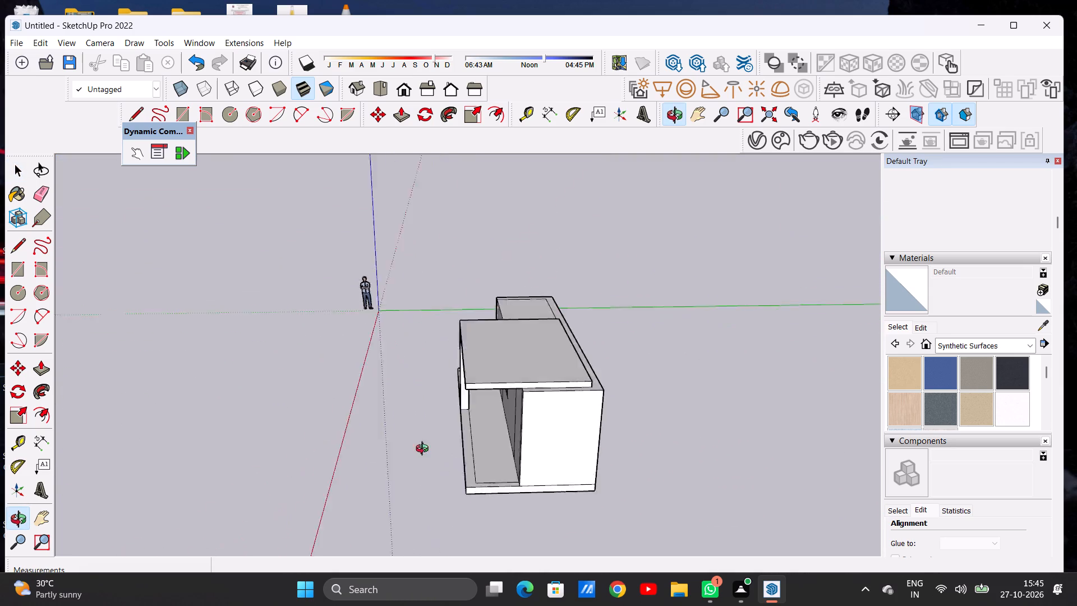
middle_click_drag(425, 450, 717, 430)
middle_click_drag(532, 415, 577, 375)
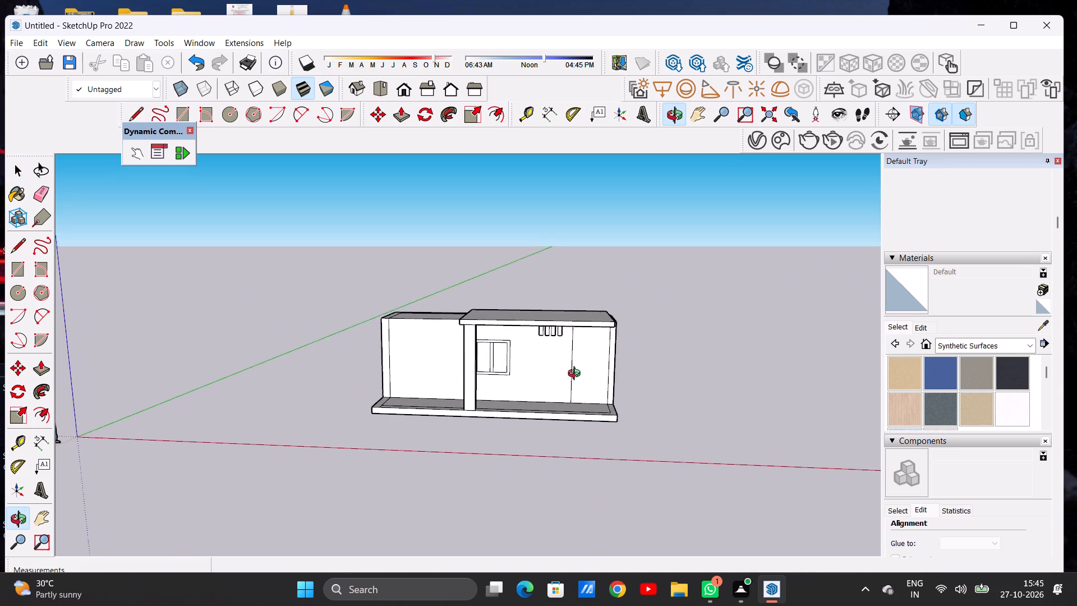
middle_click_drag(577, 375, 576, 374)
scroll(390, 393, "down", 3)
scroll(419, 352, "up", 2)
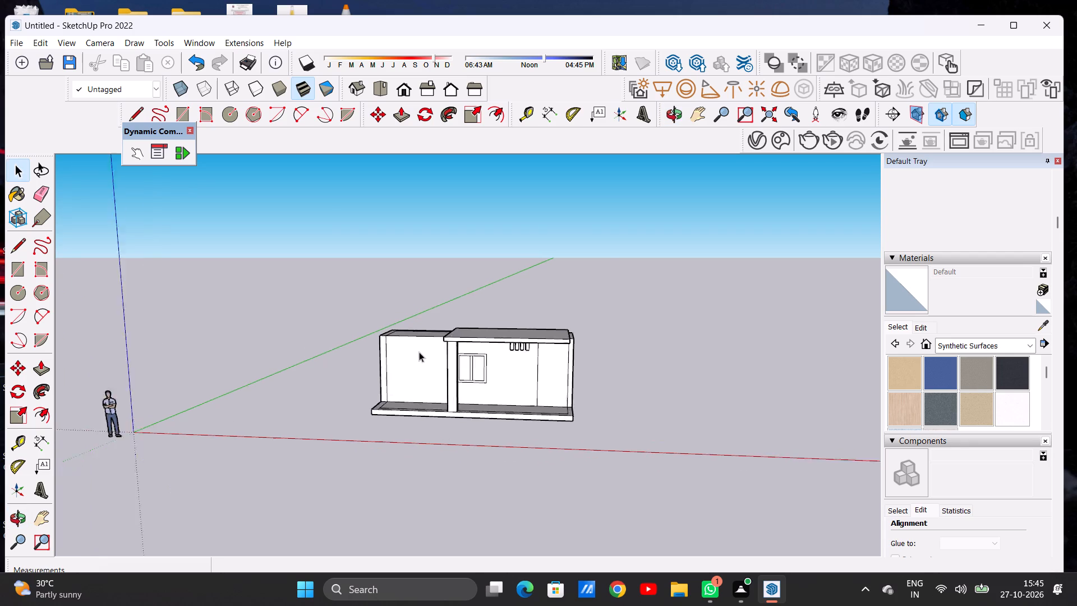
Push/Pull the column's side face nearest the window slightly inward to make the column narrower.
scroll(419, 352, "up", 4)
middle_click_drag(511, 359, 351, 404)
scroll(438, 385, "up", 2)
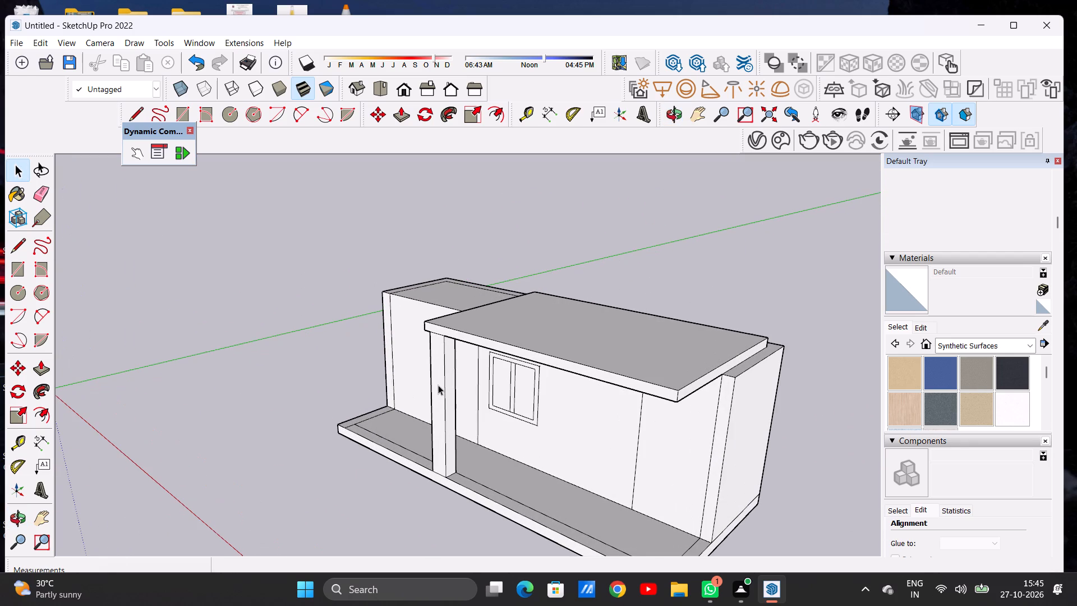
key("p")
scroll(450, 364, "up", 7)
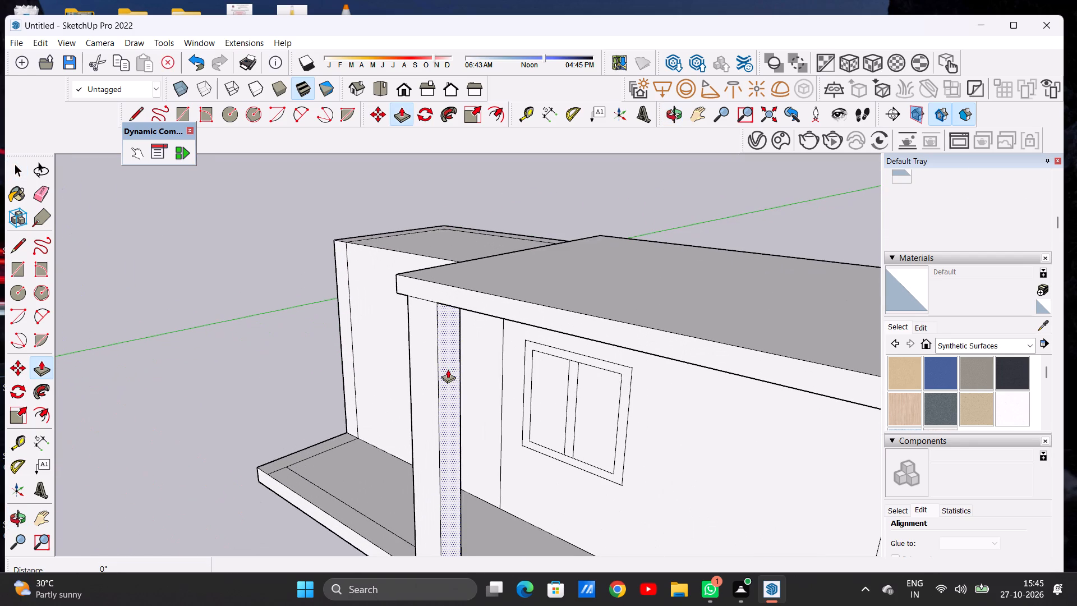
left_click(448, 369)
left_click(443, 359)
key("space")
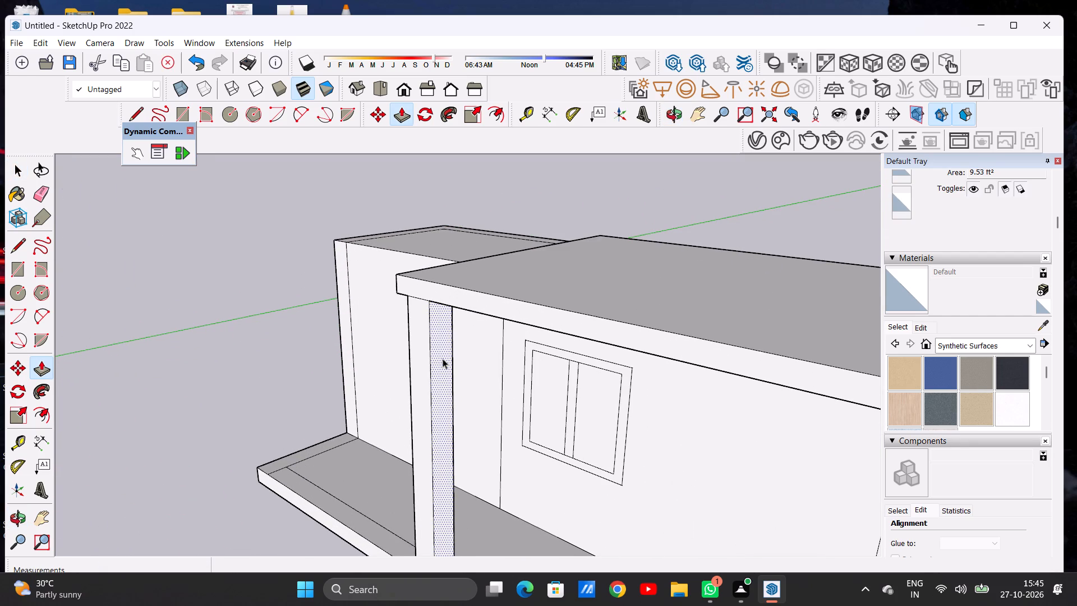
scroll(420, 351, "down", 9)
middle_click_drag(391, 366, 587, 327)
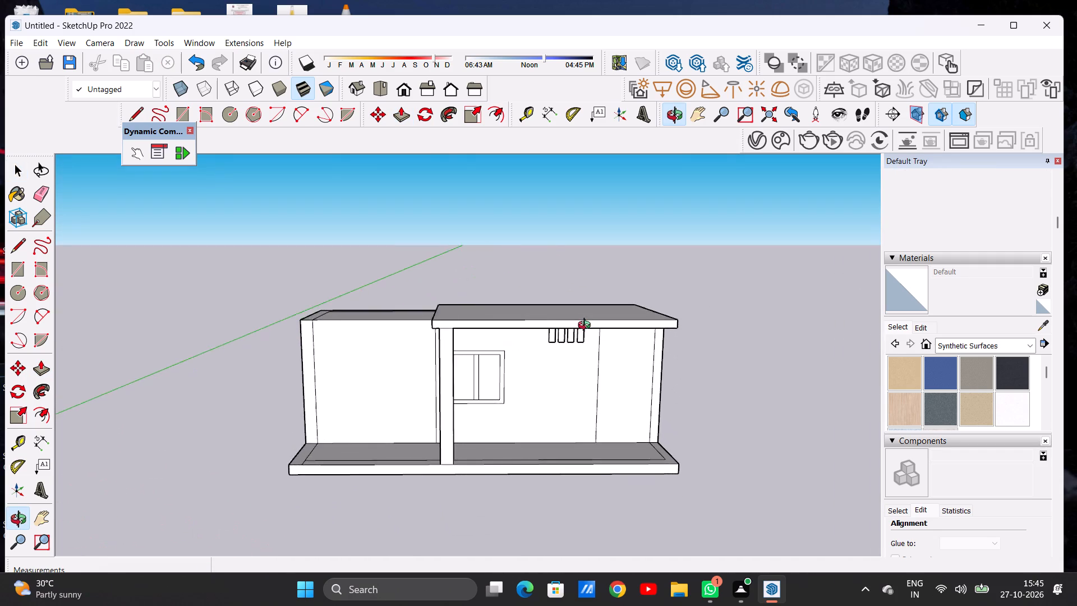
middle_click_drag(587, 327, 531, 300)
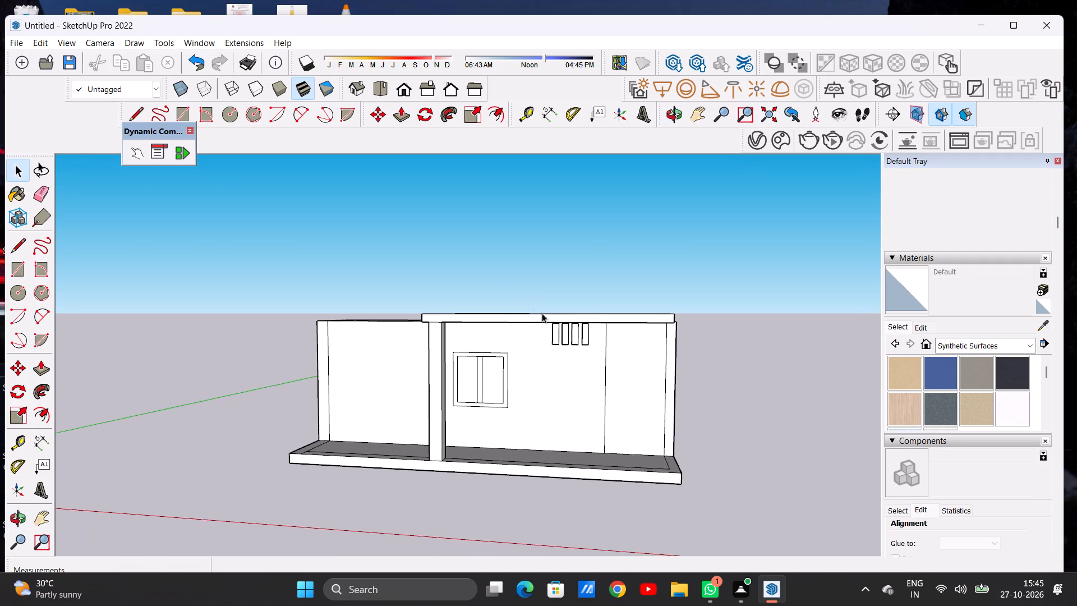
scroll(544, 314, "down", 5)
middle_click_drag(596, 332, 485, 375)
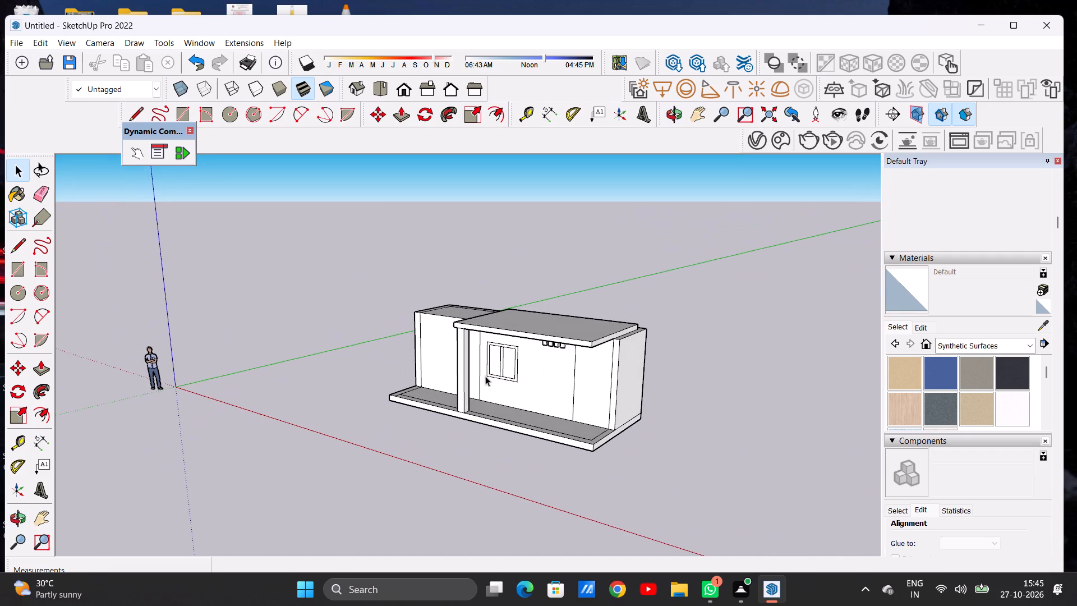
Examine the narrowed front column and the roof overhang from the front, side and above.
scroll(484, 367, "down", 3)
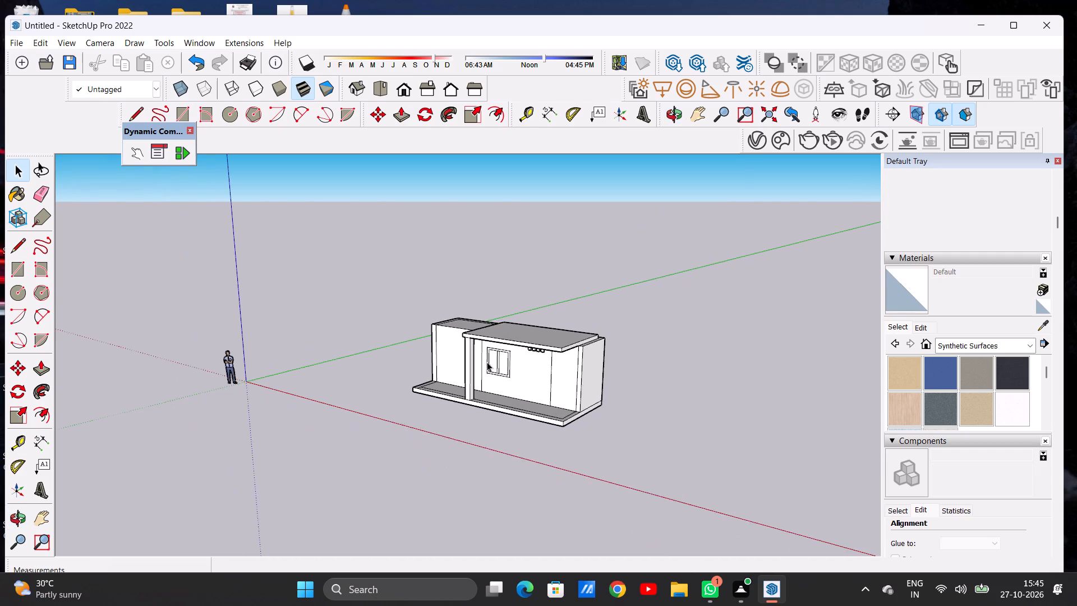
middle_click_drag(498, 377, 655, 361)
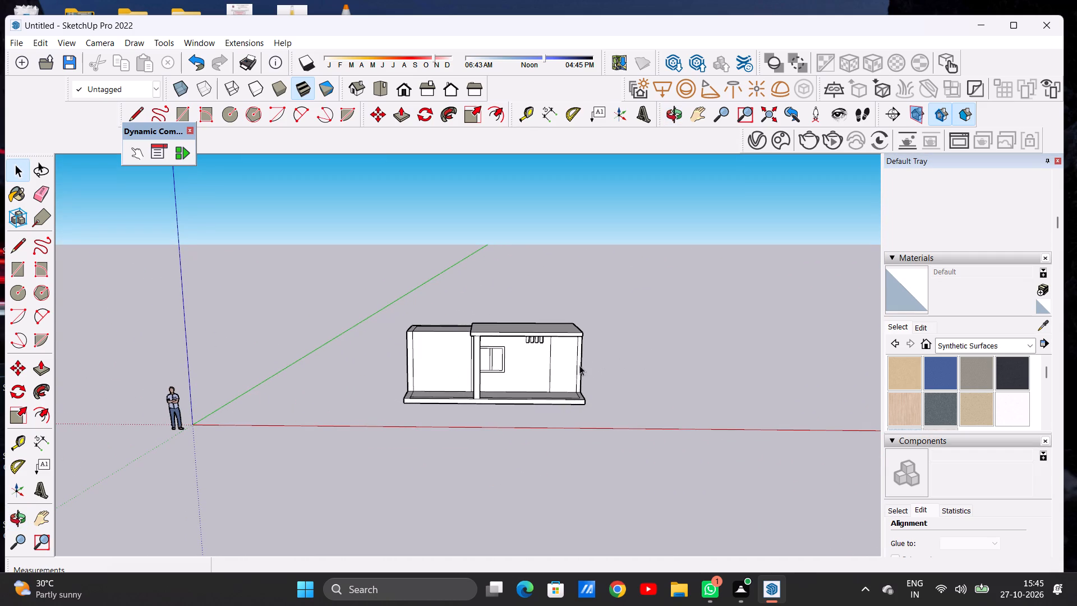
scroll(576, 377, "up", 1)
scroll(576, 377, "down", 1)
scroll(576, 377, "up", 7)
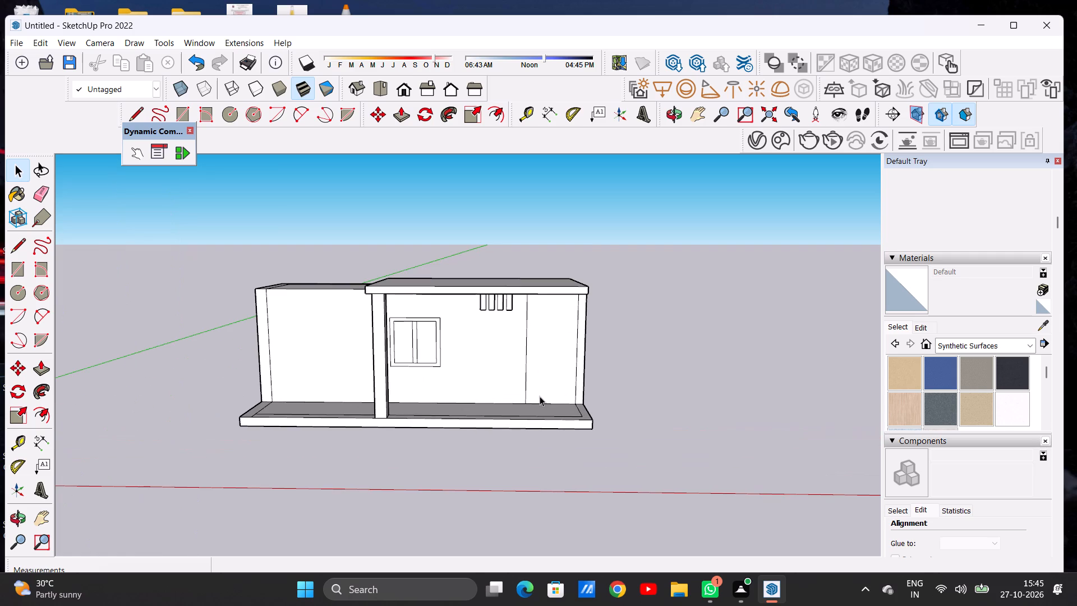
scroll(535, 388, "down", 2)
middle_click_drag(538, 371, 457, 369)
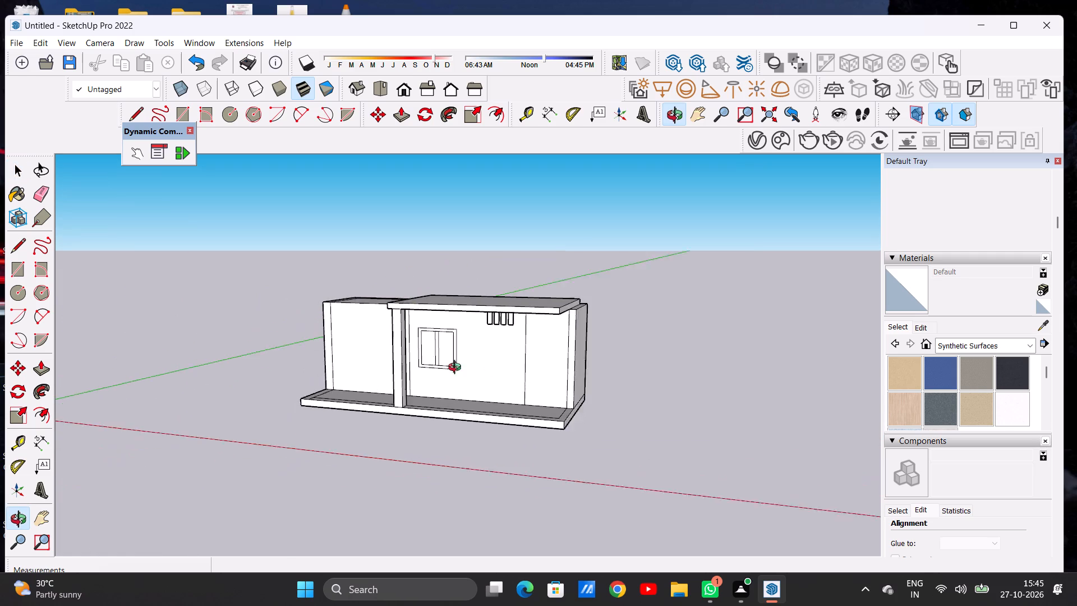
middle_click_drag(457, 369, 370, 406)
scroll(510, 309, "up", 2)
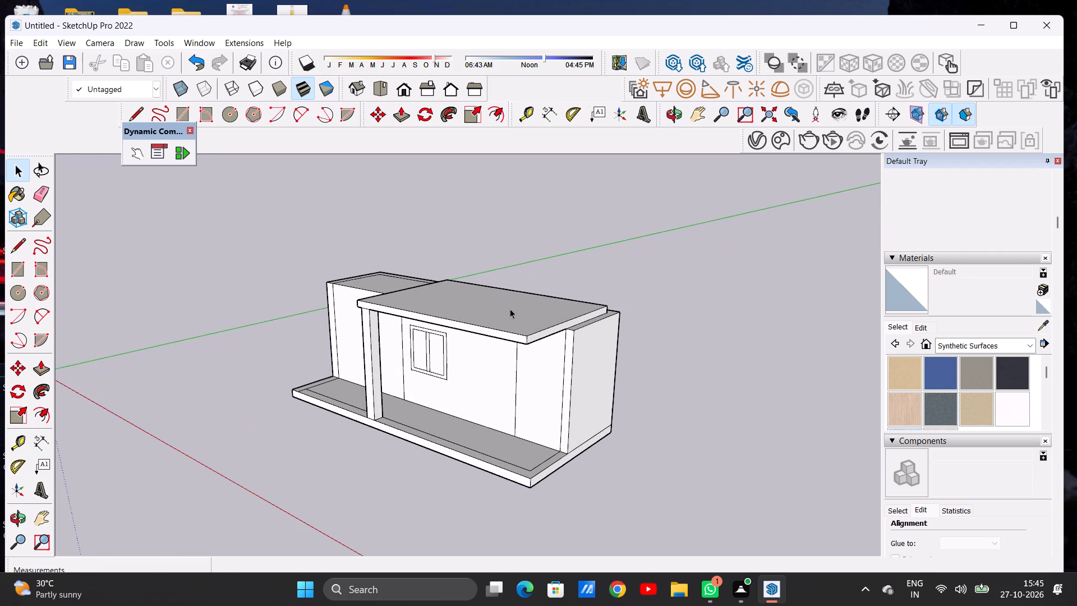
Undo the front column, its footprint lines on the base slab's border strip, and the last forward extension of the roof slab.
key("ctrl+z")
key("ctrl+z")
key("ctrl+z")
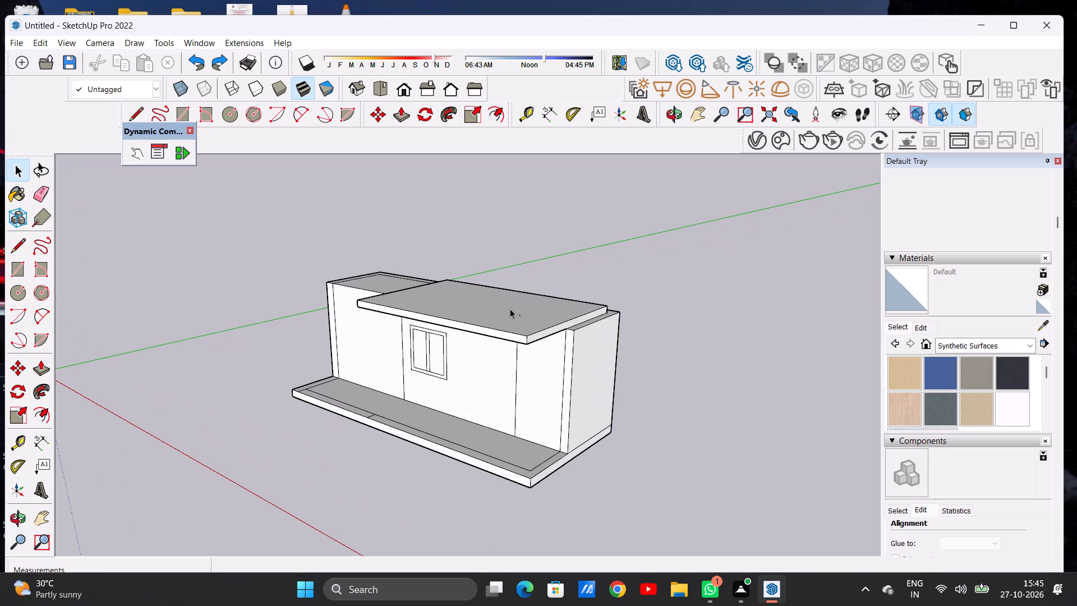
key("ctrl+z")
key("ctrl+z")
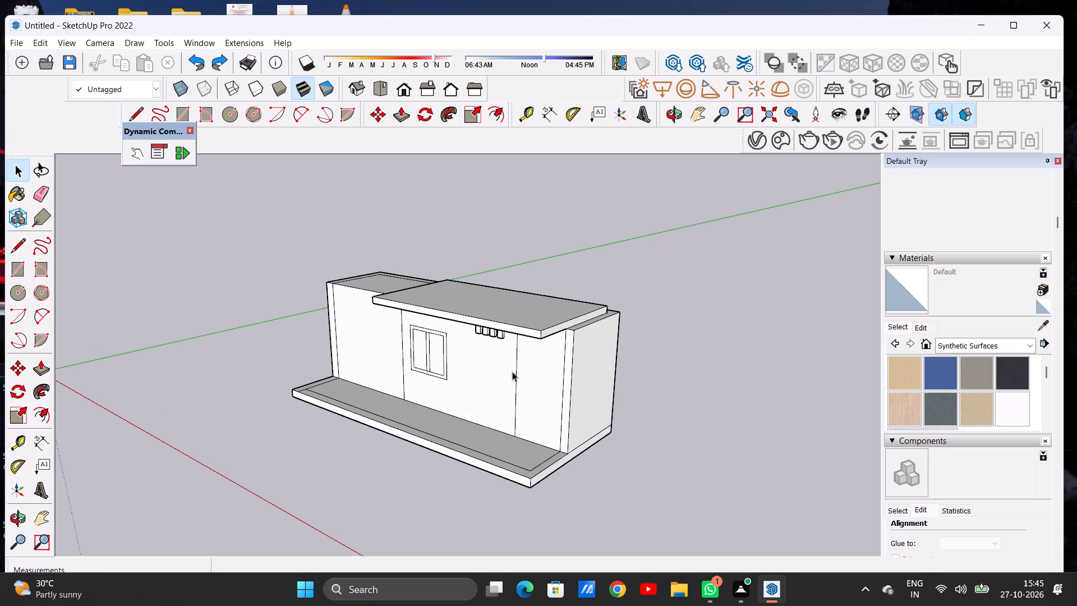
Draw a square column footprint about 1' 4" wide on the base slab's floor, in front of the wall edge beside the window.
middle_click_drag(453, 371, 544, 252)
middle_click_drag(441, 332, 535, 464)
scroll(449, 374, "up", 1)
middle_click_drag(451, 373, 439, 458)
scroll(473, 326, "down", 4)
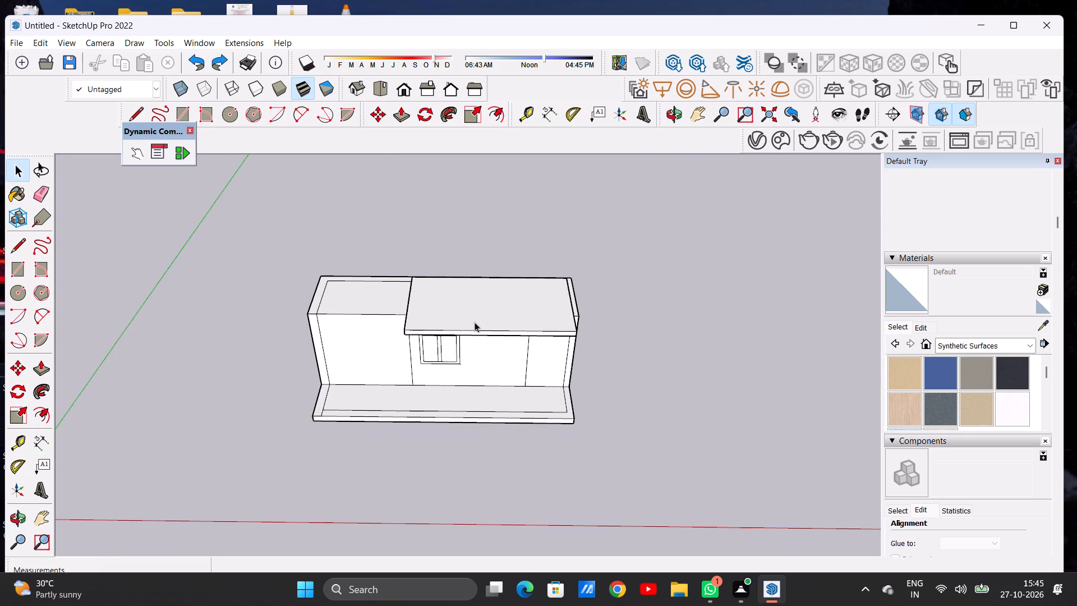
scroll(428, 392, "up", 5)
middle_click_drag(426, 392, 426, 272)
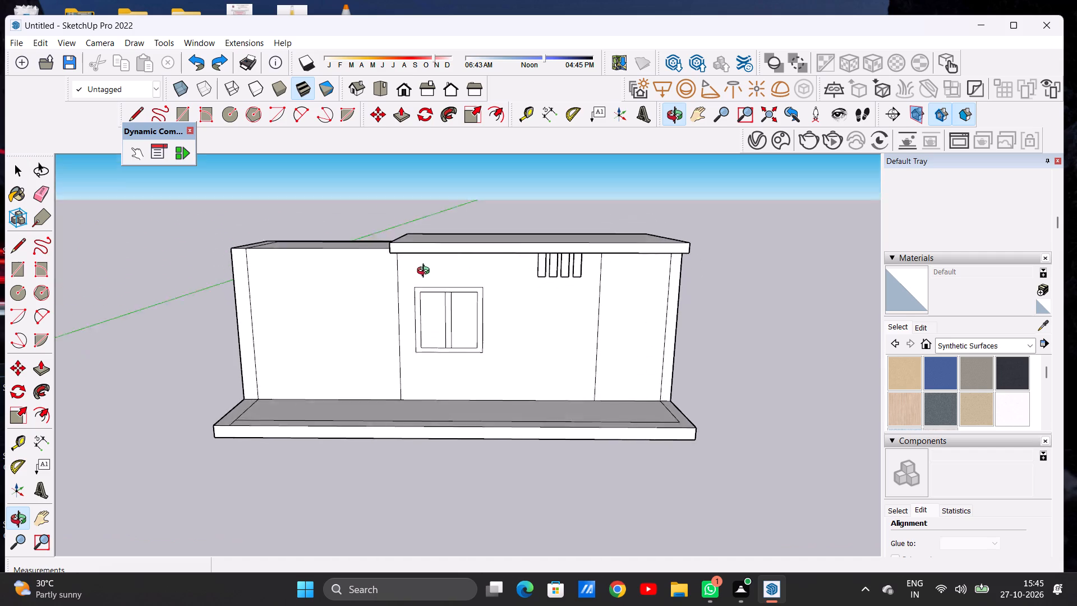
middle_click_drag(426, 272, 424, 417)
key("l")
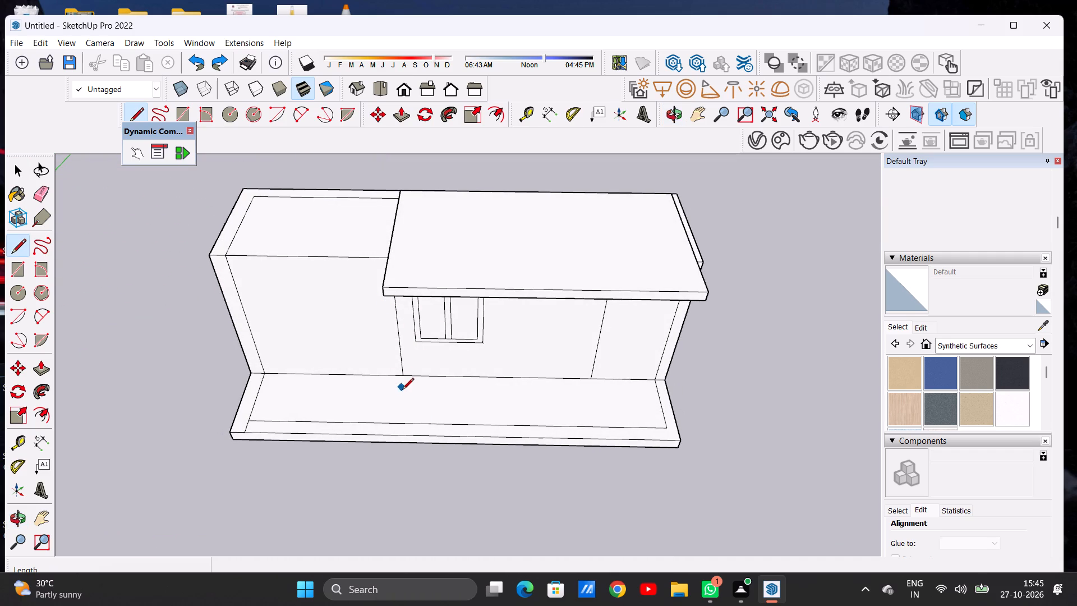
key("space")
type("R")
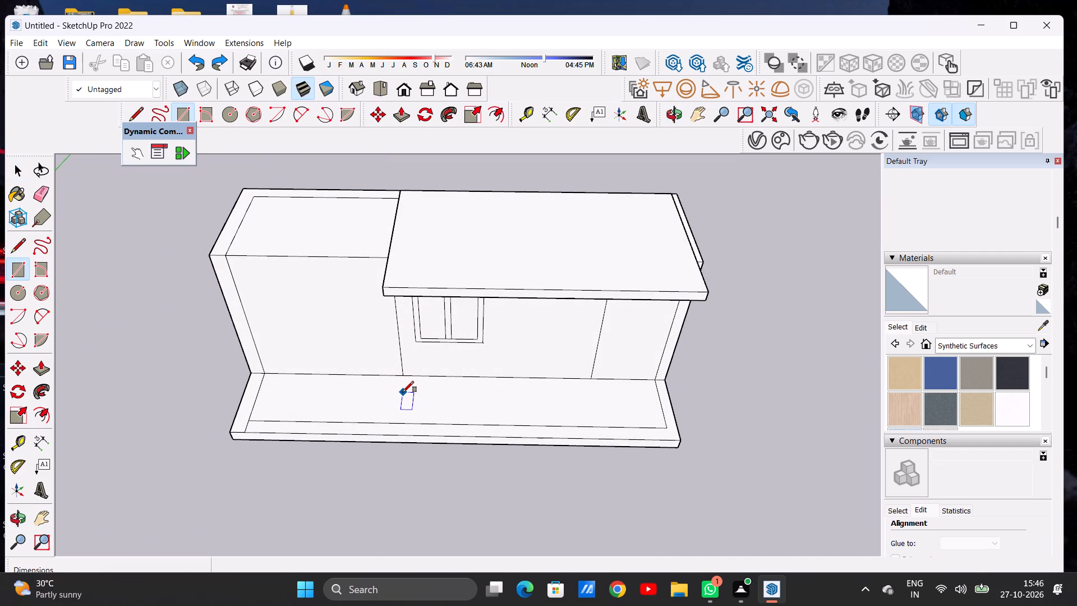
left_click(403, 392)
left_click(421, 393)
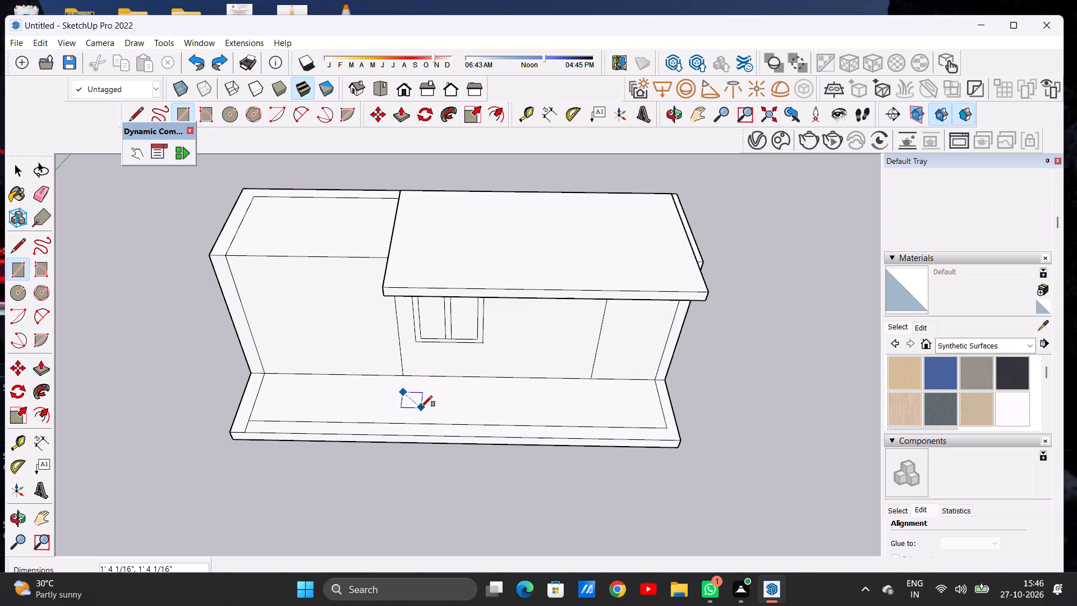
left_click(421, 408)
key("space")
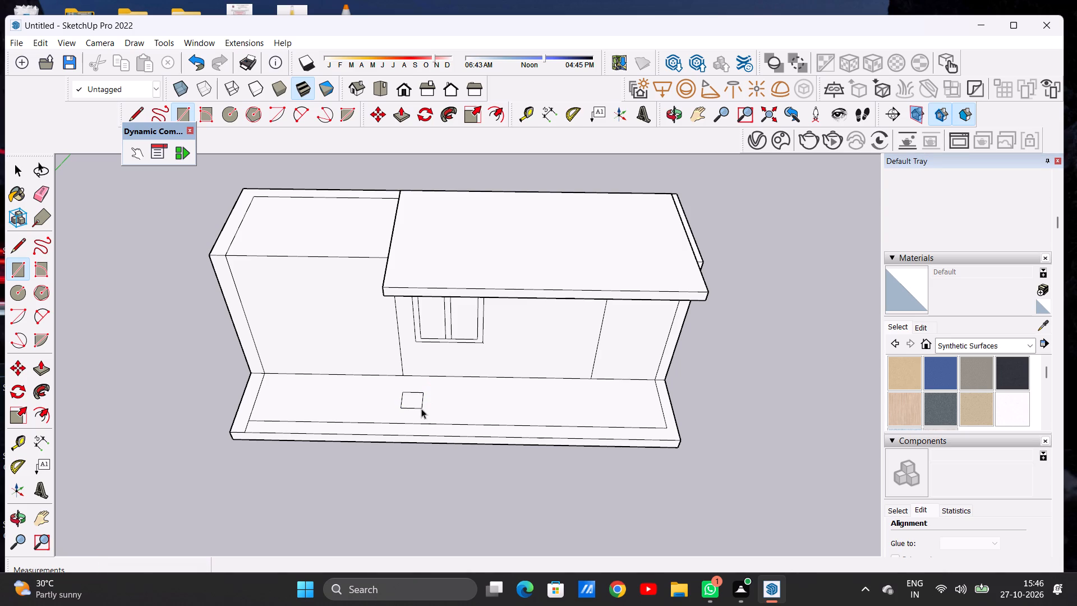
Push/Pull the square footprint up 10' to the underside of the roof slab to form a column.
key("p")
scroll(414, 400, "up", 4)
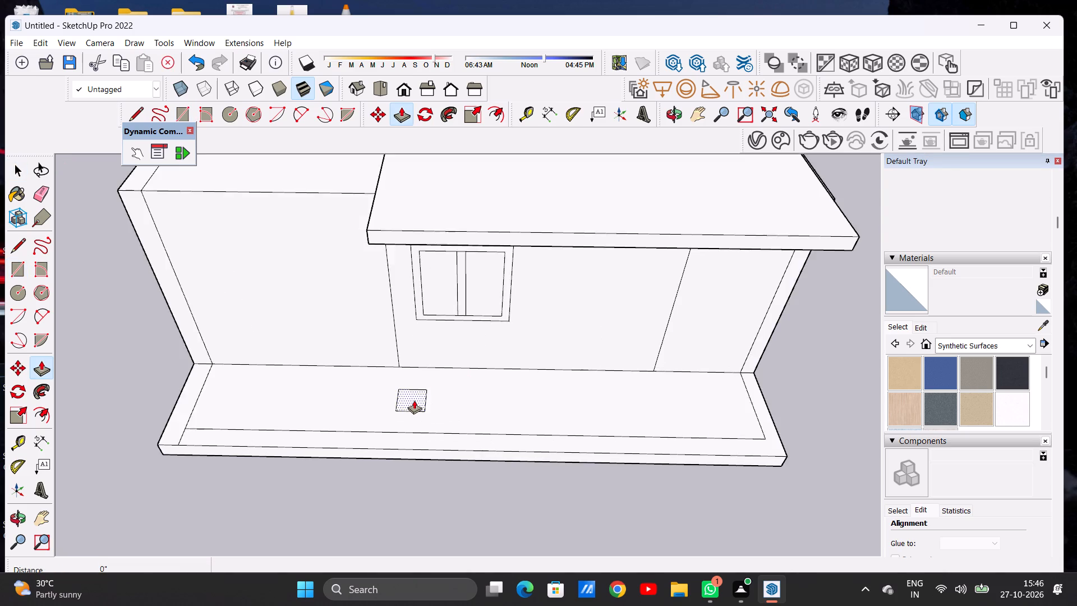
left_click(414, 400)
scroll(413, 341, "down", 7)
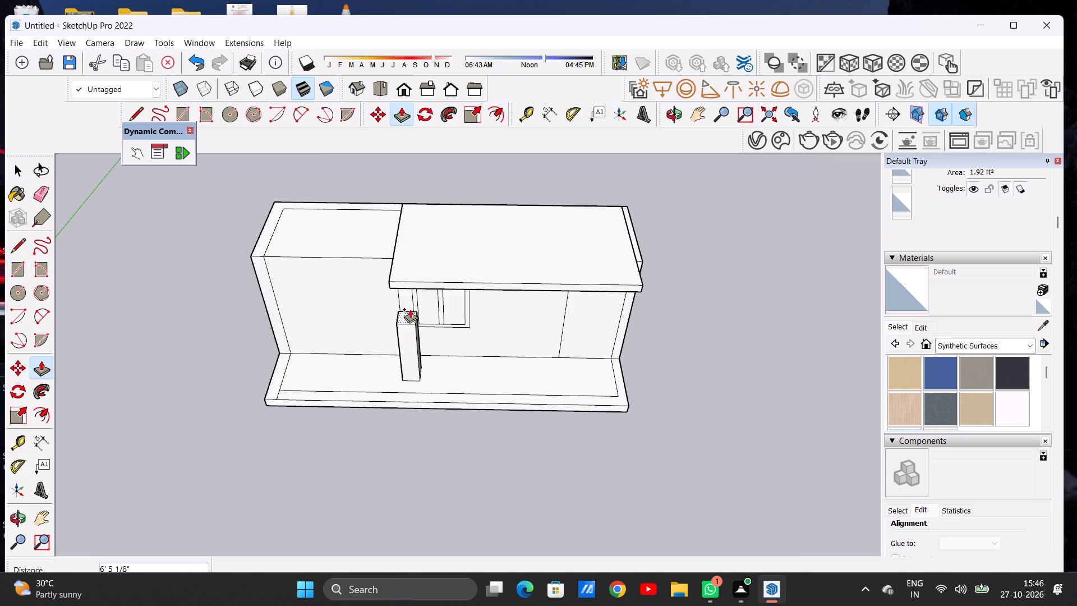
middle_click_drag(412, 298, 415, 243)
scroll(411, 276, "up", 7)
middle_click_drag(415, 292, 424, 237)
scroll(425, 243, "up", 3)
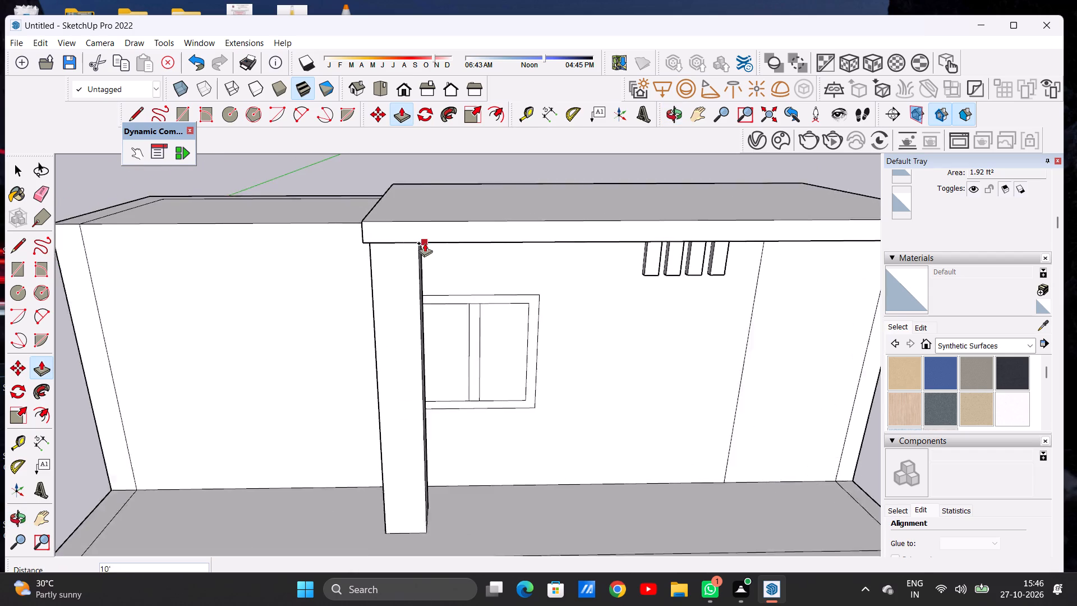
scroll(425, 243, "up", 2)
left_click(420, 243)
key("space")
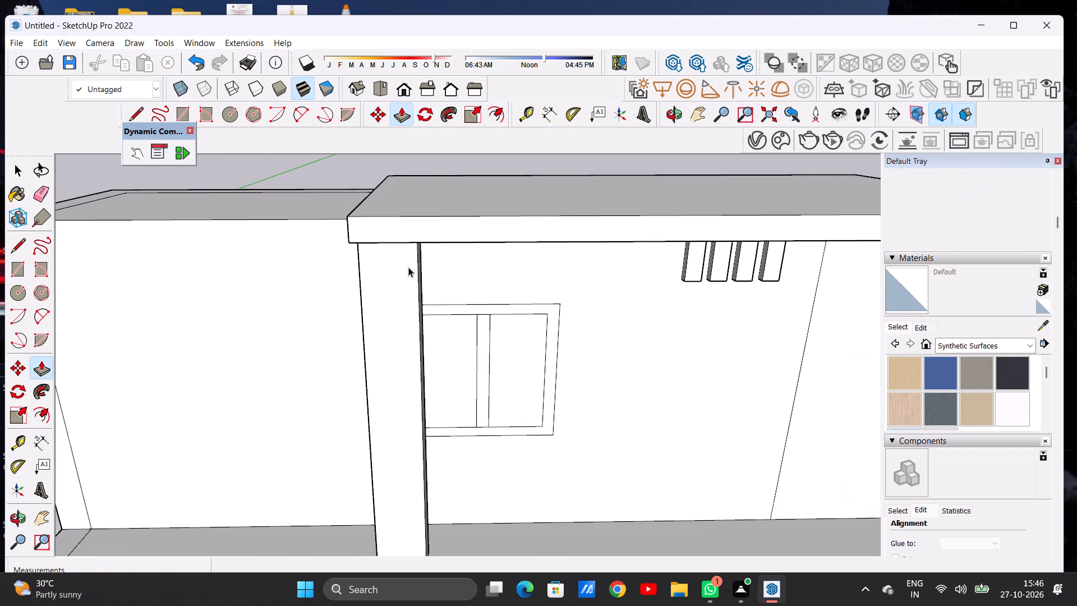
Push/Pull the column's side face nearest the window inward about 6 5/8" to narrow the column.
scroll(394, 295, "down", 5)
middle_click_drag(436, 339, 338, 328)
key("p")
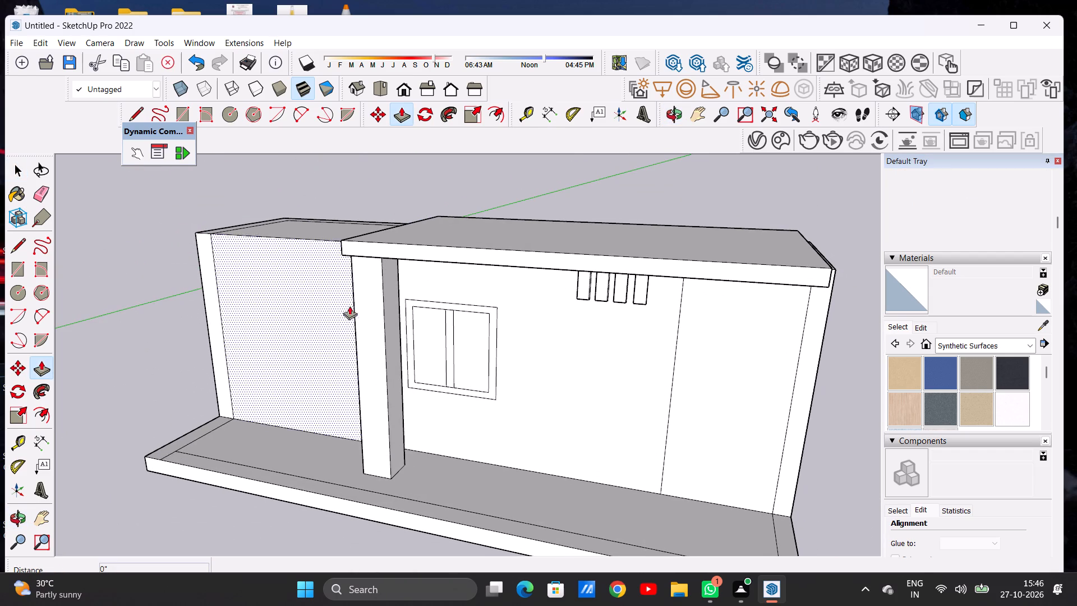
scroll(384, 306, "up", 5)
left_click(393, 316)
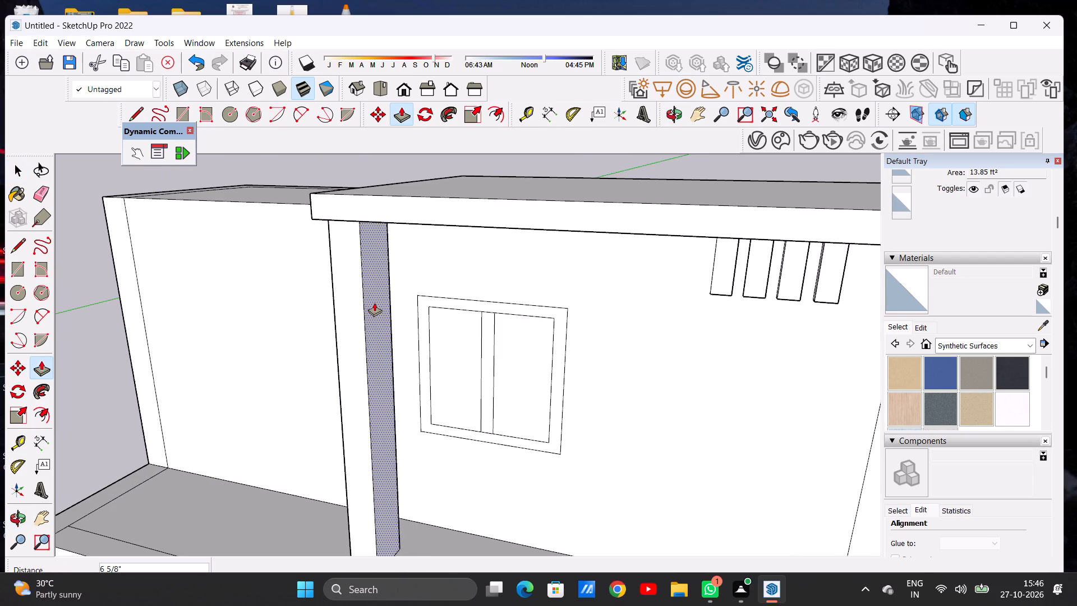
left_click(374, 302)
key("space")
Push/Pull the column's rear face, toward the building wall, inward about 5 3/4" to make the column thinner.
scroll(414, 315, "down", 5)
middle_click_drag(378, 334, 484, 314)
middle_click(484, 314)
middle_click_drag(358, 323, 514, 325)
middle_click_drag(385, 341, 621, 346)
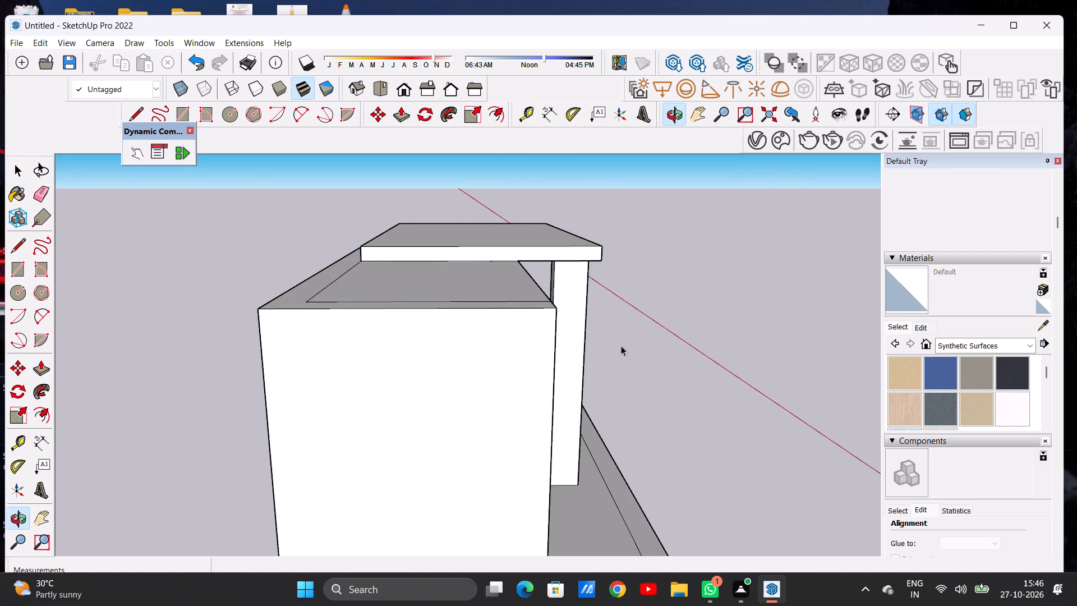
scroll(561, 300, "up", 11)
key("p")
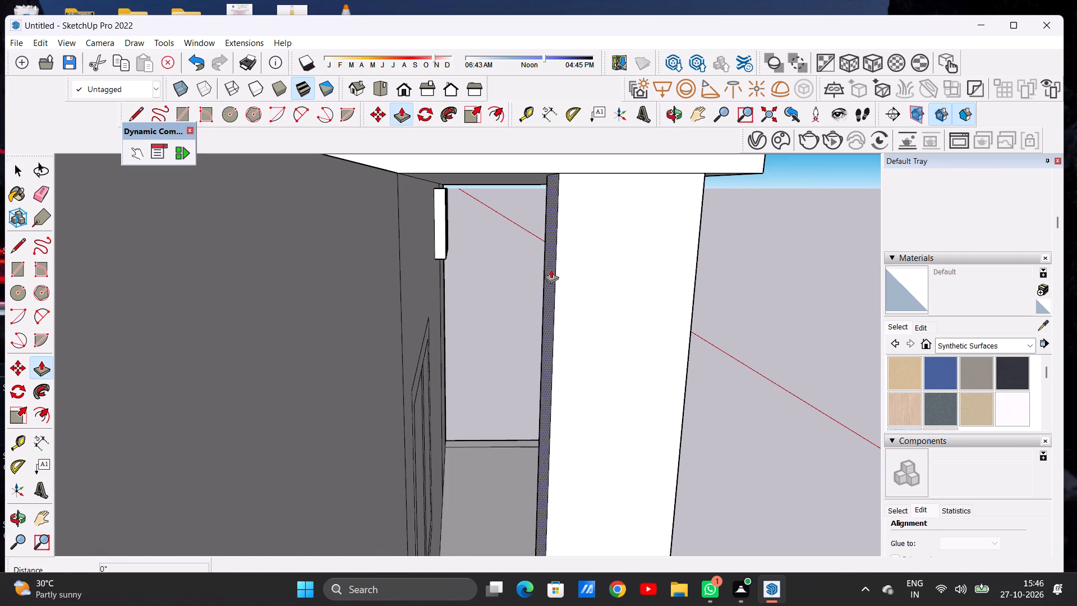
left_click(550, 277)
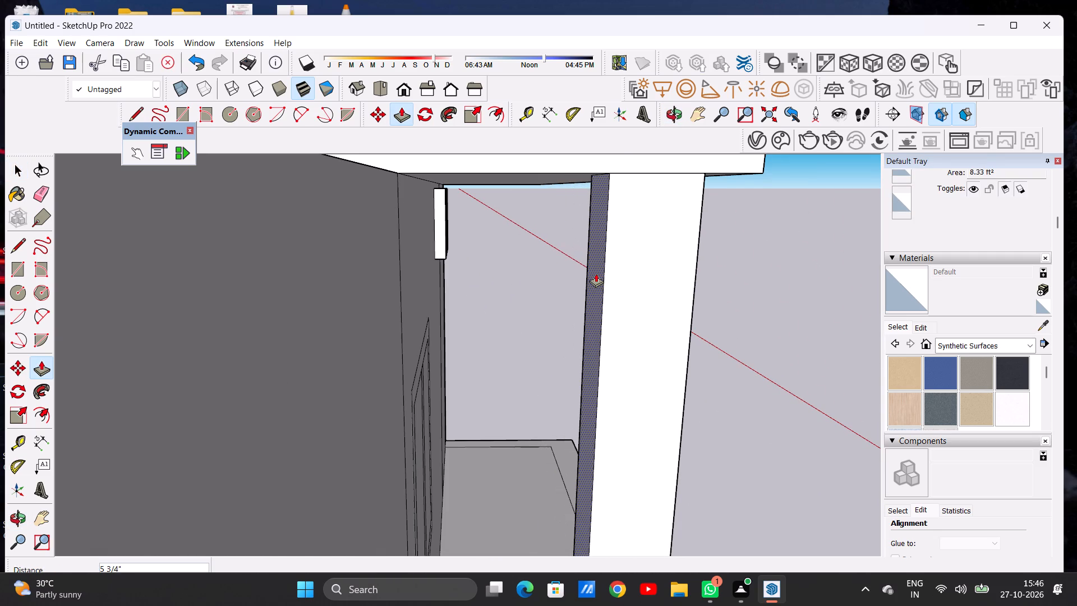
left_click(596, 273)
key("space")
Examine the slimmer column under the roof overhang and the tops of the walls from the front, end and above.
scroll(491, 323, "down", 12)
middle_click_drag(570, 315, 232, 313)
middle_click_drag(458, 327, 407, 309)
scroll(395, 360, "down", 2)
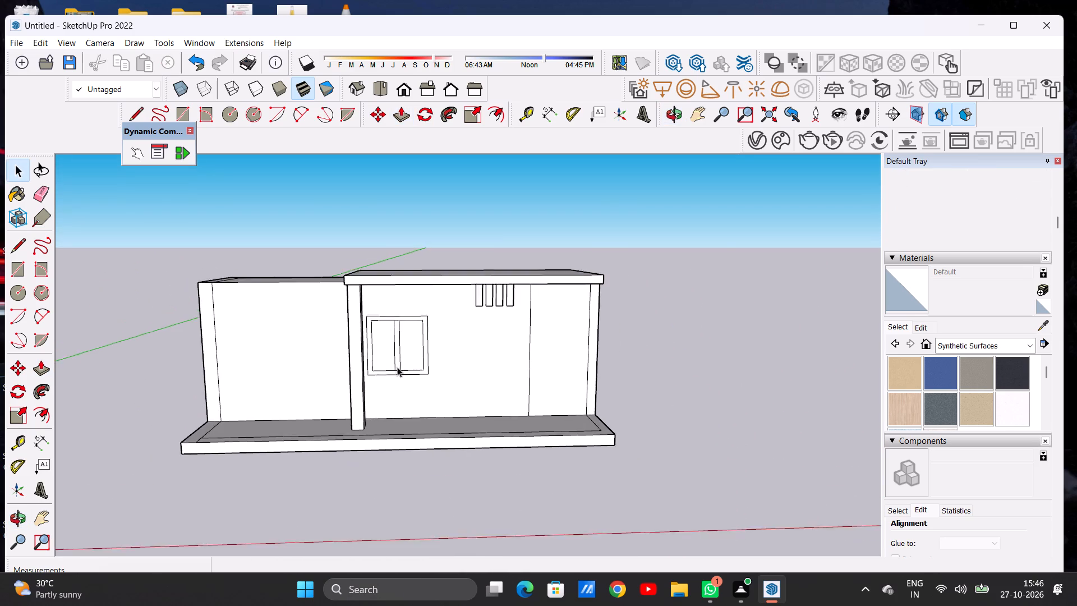
scroll(397, 367, "down", 2)
middle_click_drag(429, 375, 406, 471)
scroll(429, 375, "down", 1)
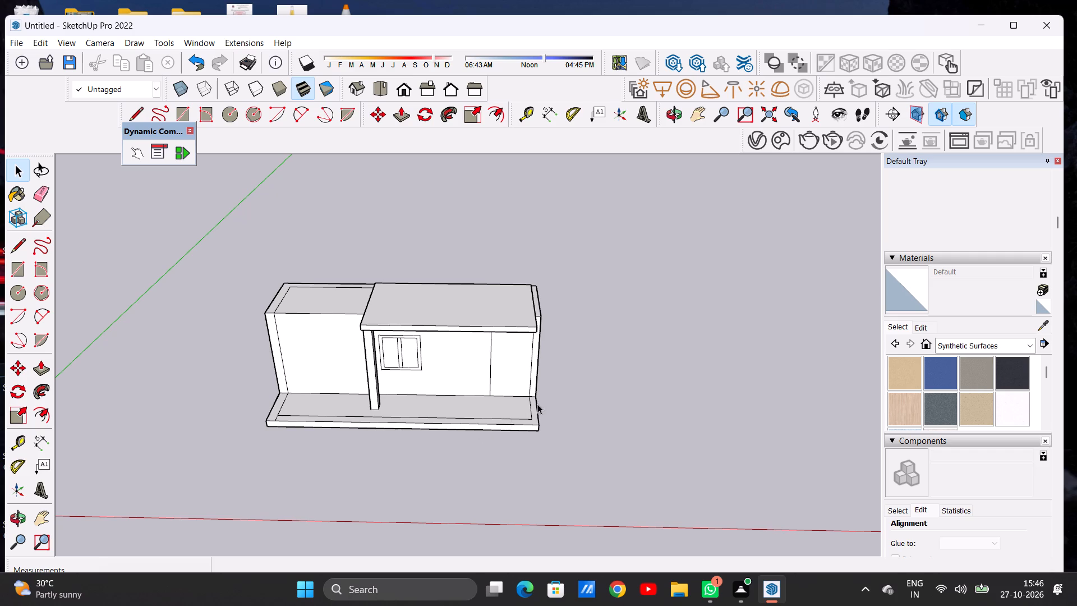
scroll(539, 393, "down", 2)
middle_click_drag(556, 411, 388, 366)
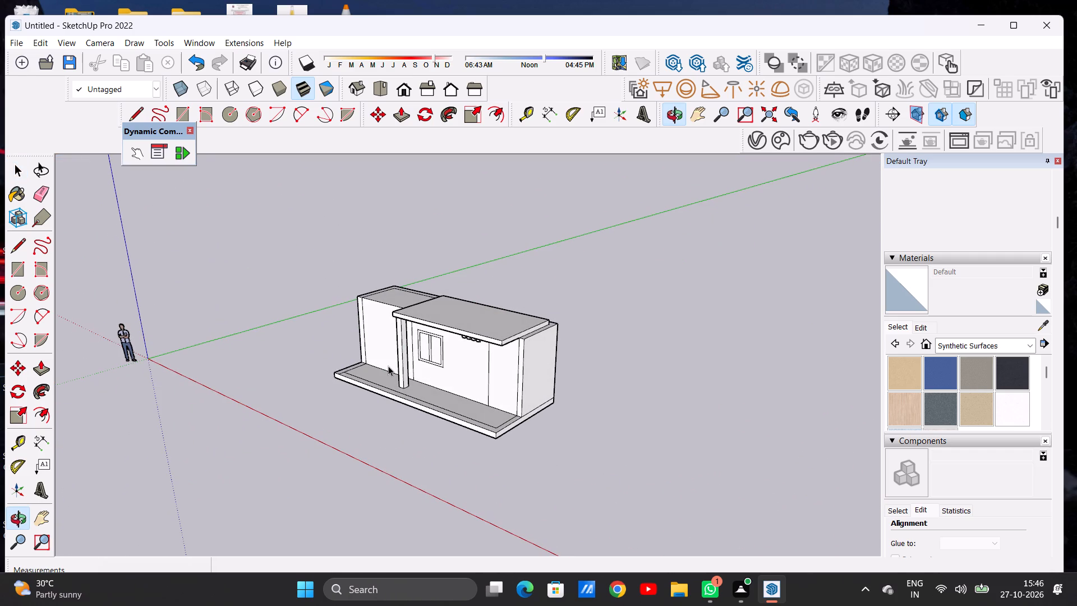
scroll(412, 315, "up", 1)
scroll(410, 314, "down", 1)
scroll(410, 314, "up", 5)
middle_click_drag(360, 365, 421, 295)
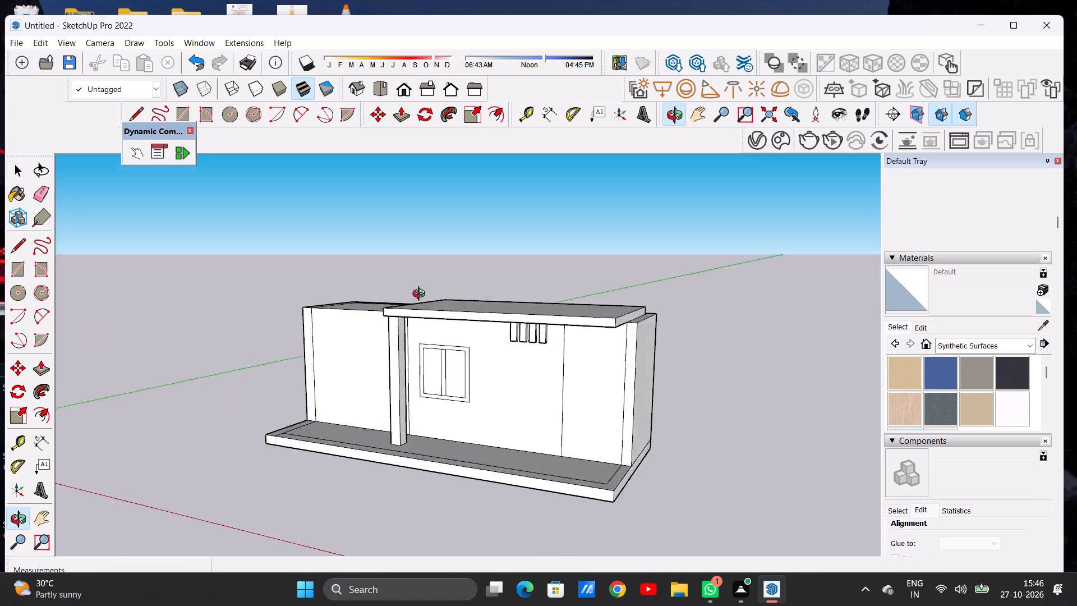
middle_click_drag(421, 295, 367, 315)
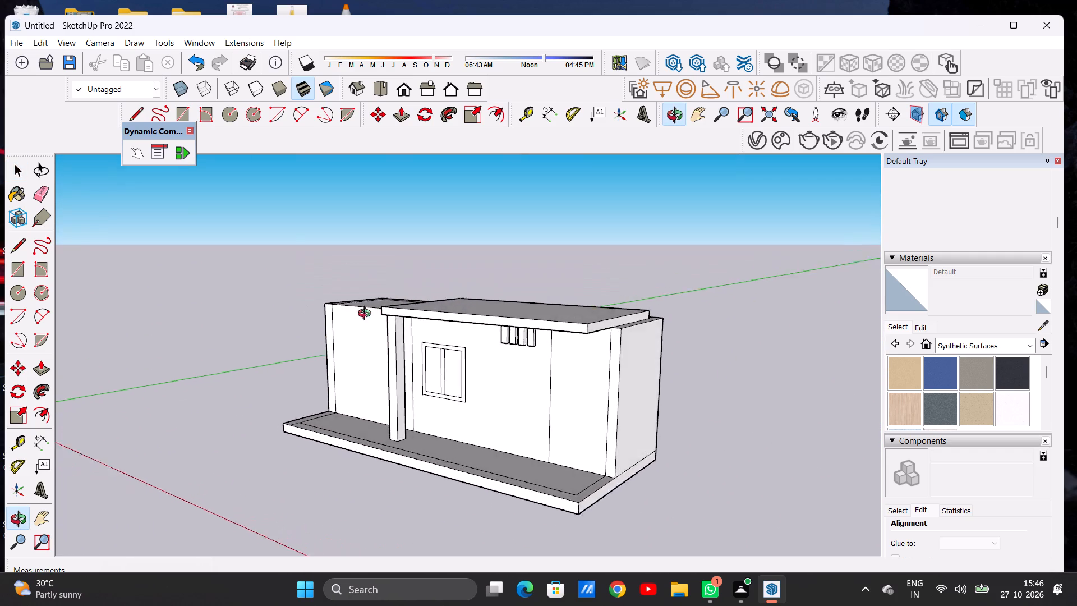
middle_click_drag(367, 315, 379, 377)
scroll(345, 352, "down", 5)
middle_click_drag(506, 367, 424, 392)
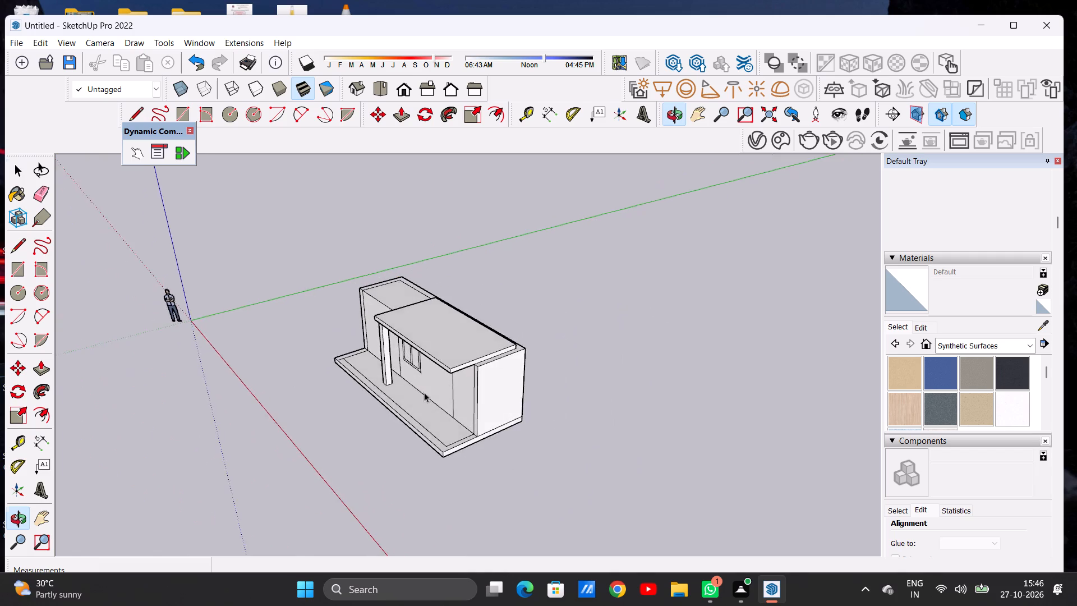
scroll(452, 375, "up", 9)
scroll(476, 364, "down", 1)
scroll(476, 364, "up", 3)
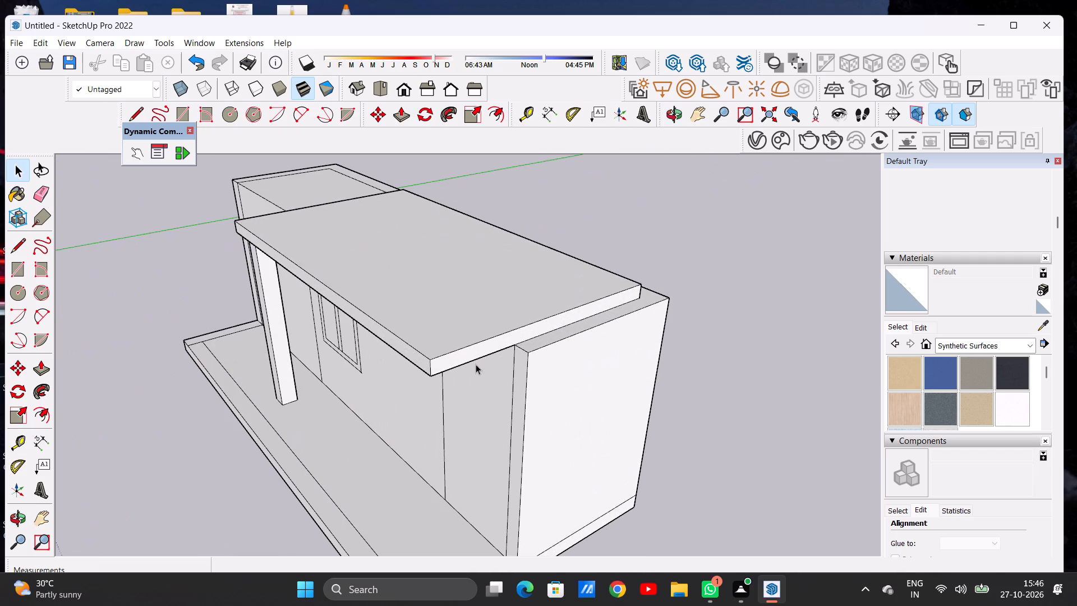
Push/Pull the U-shaped top face of the back and end walls up 10' to raise upper-storey walls.
key("p")
scroll(484, 358, "down", 9)
middle_click_drag(394, 368, 556, 406)
scroll(584, 353, "up", 2)
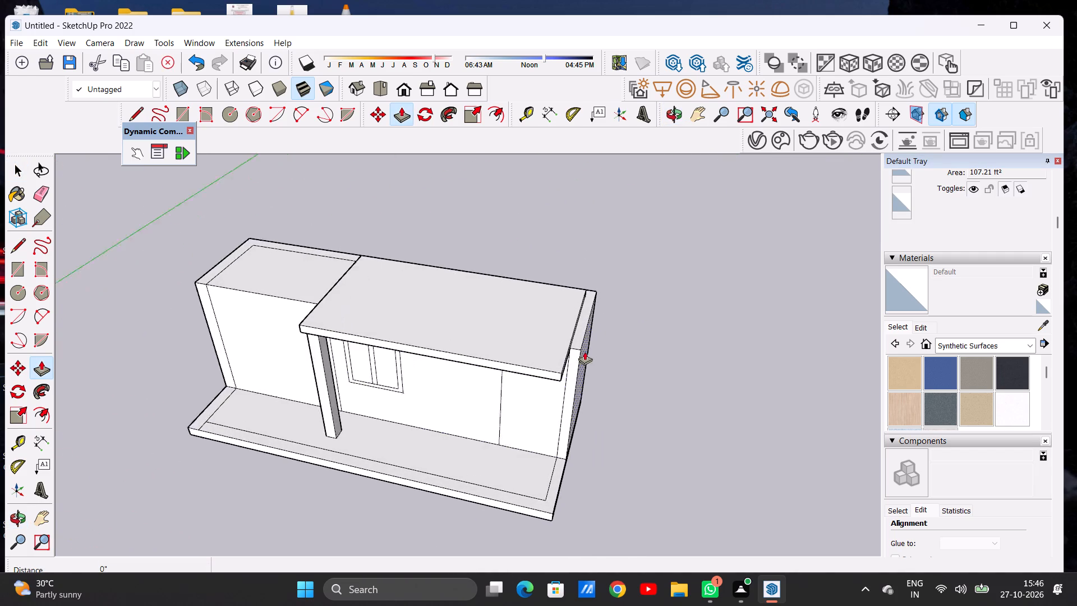
scroll(584, 351, "up", 5)
left_click(572, 338)
scroll(578, 287, "down", 5)
scroll(580, 293, "up", 1)
scroll(580, 293, "down", 2)
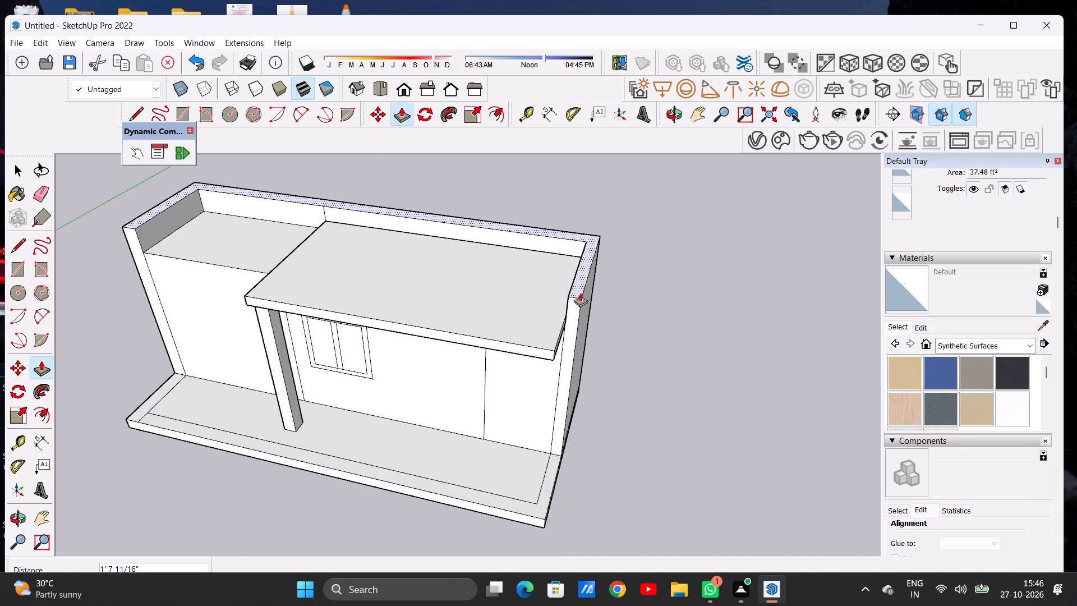
scroll(580, 293, "down", 5)
scroll(587, 309, "up", 1)
scroll(587, 309, "down", 5)
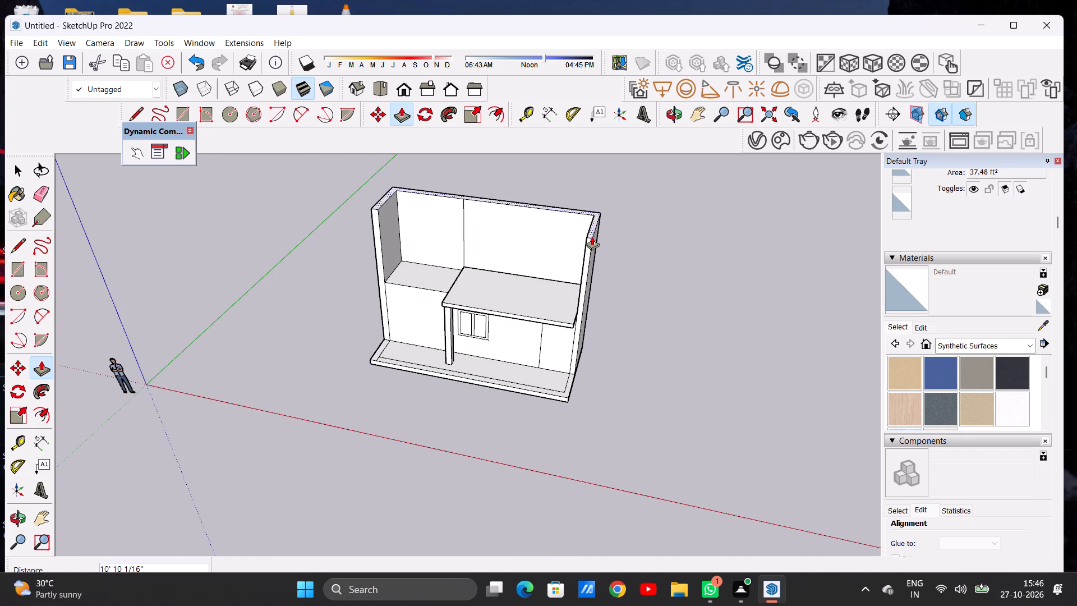
type("10'")
key("Return")
key("space")
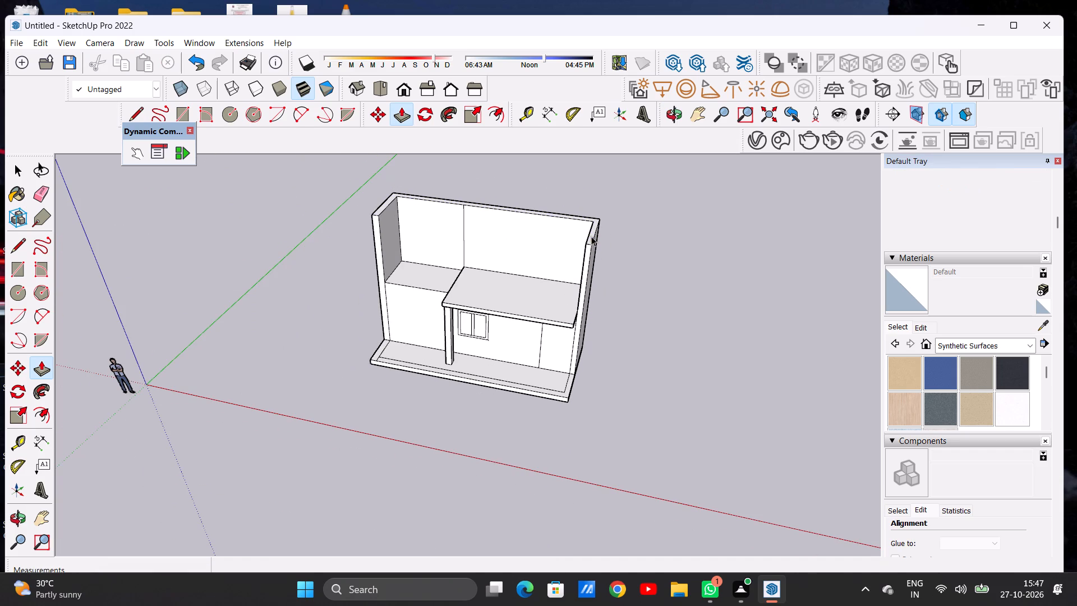
Examine the raised upper walls, roof slab, column and ground-floor window from the front, end and above.
scroll(578, 245, "down", 6)
scroll(501, 254, "up", 7)
middle_click_drag(518, 278, 629, 195)
scroll(555, 268, "up", 3)
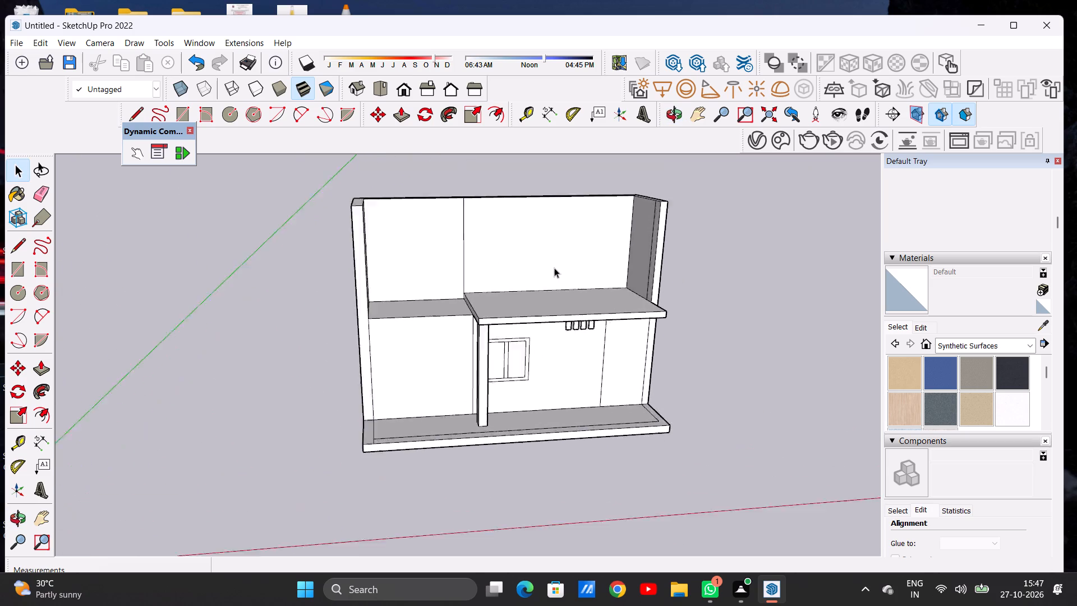
scroll(554, 268, "up", 6)
scroll(533, 277, "down", 8)
middle_click_drag(493, 308, 440, 255)
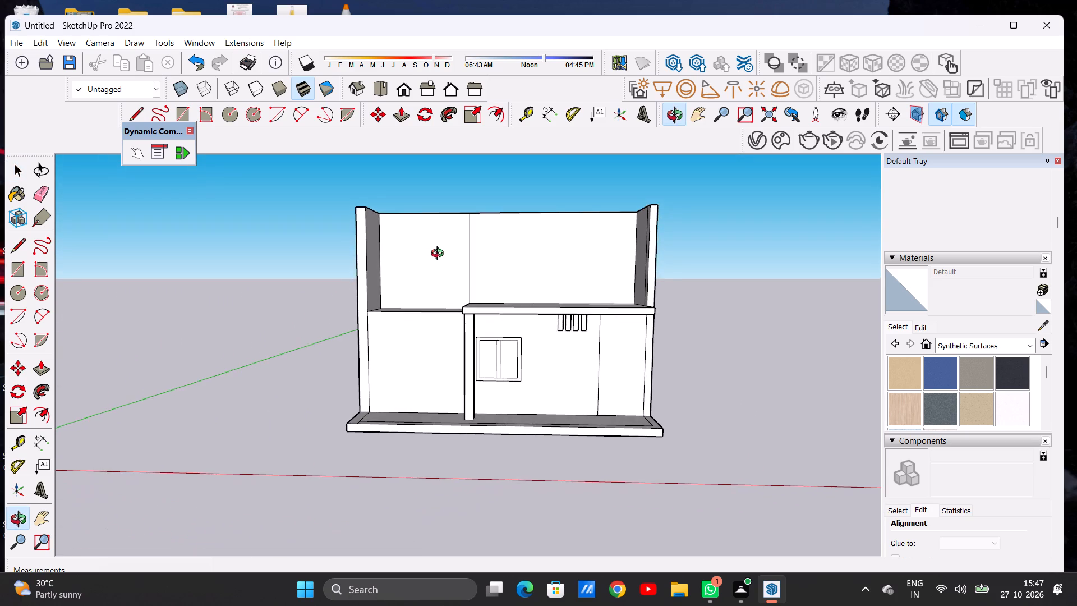
middle_click_drag(440, 255, 433, 359)
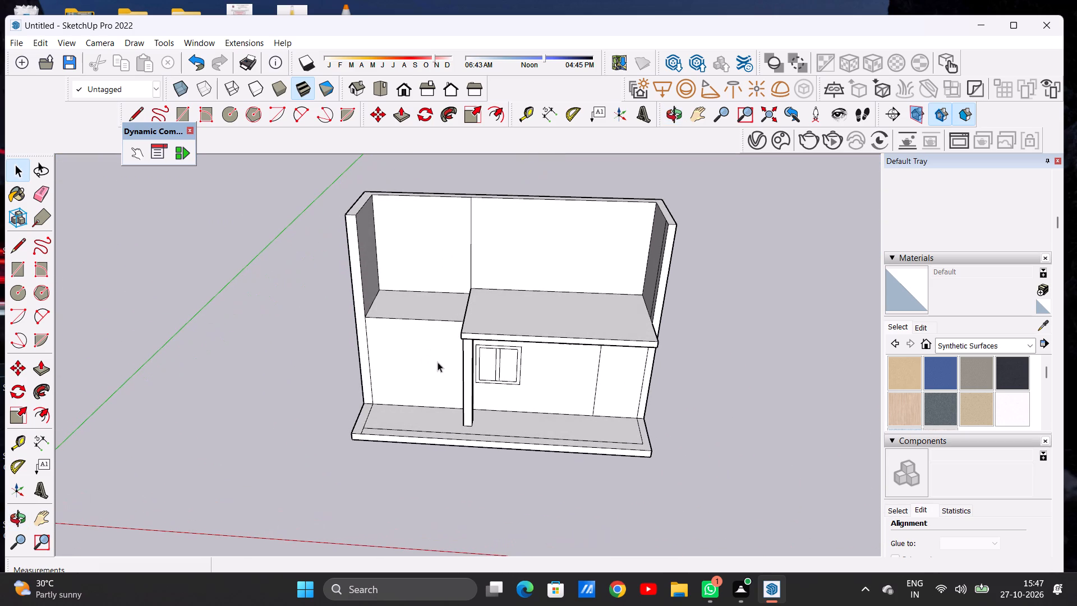
scroll(443, 366, "down", 2)
scroll(463, 365, "up", 1)
scroll(470, 364, "down", 2)
middle_click_drag(504, 385, 484, 244)
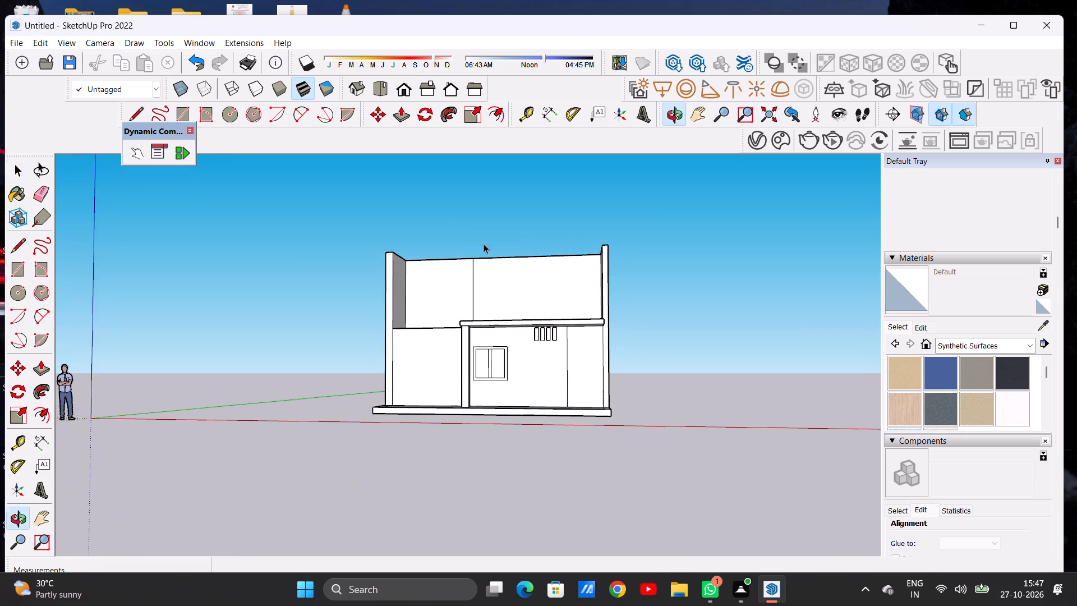
scroll(539, 331, "up", 5)
middle_click_drag(518, 356, 334, 361)
scroll(544, 344, "up", 1)
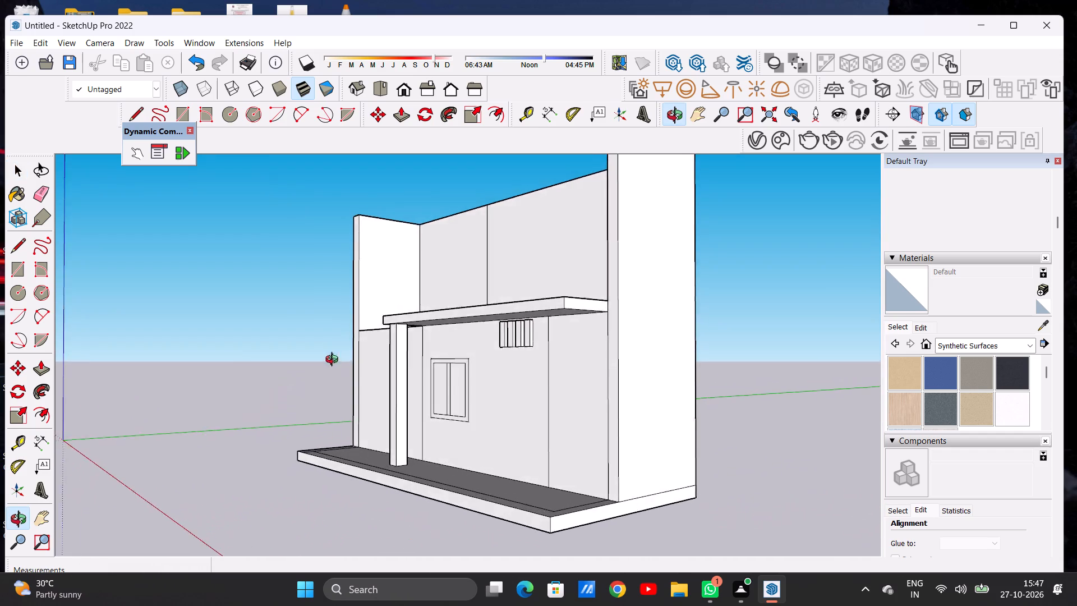
middle_click_drag(334, 361, 558, 372)
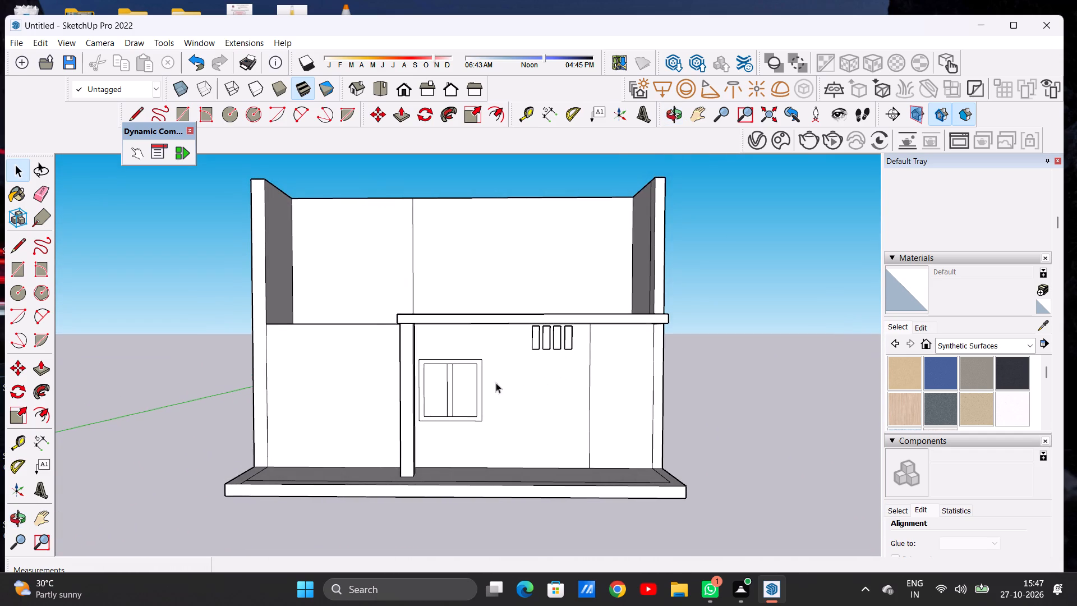
scroll(489, 398, "down", 4)
middle_click_drag(540, 334, 532, 395)
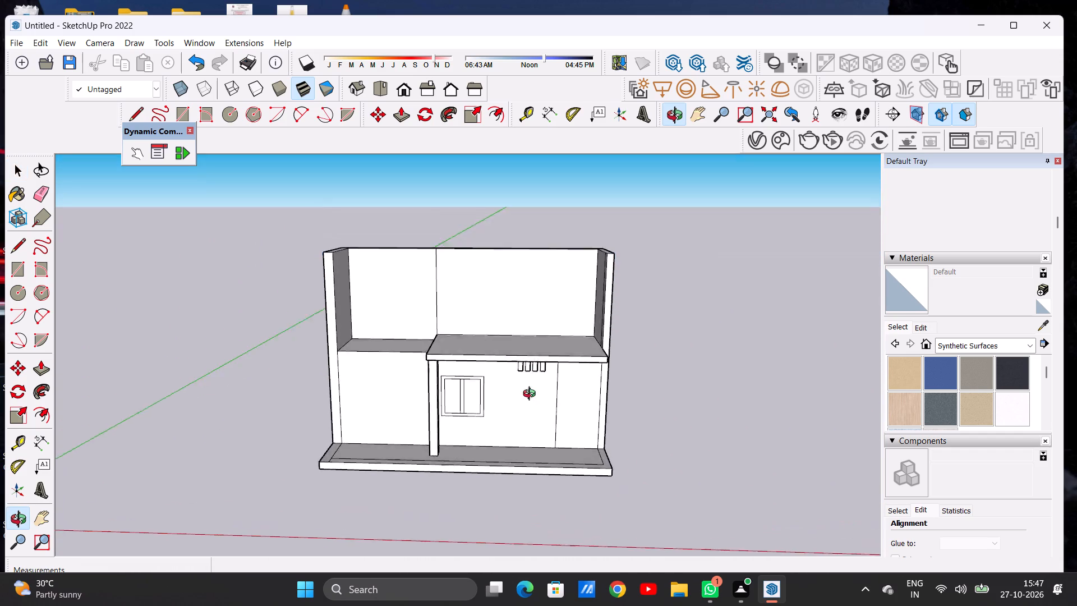
middle_click_drag(532, 395, 533, 429)
scroll(545, 346, "up", 6)
middle_click_drag(546, 323, 421, 419)
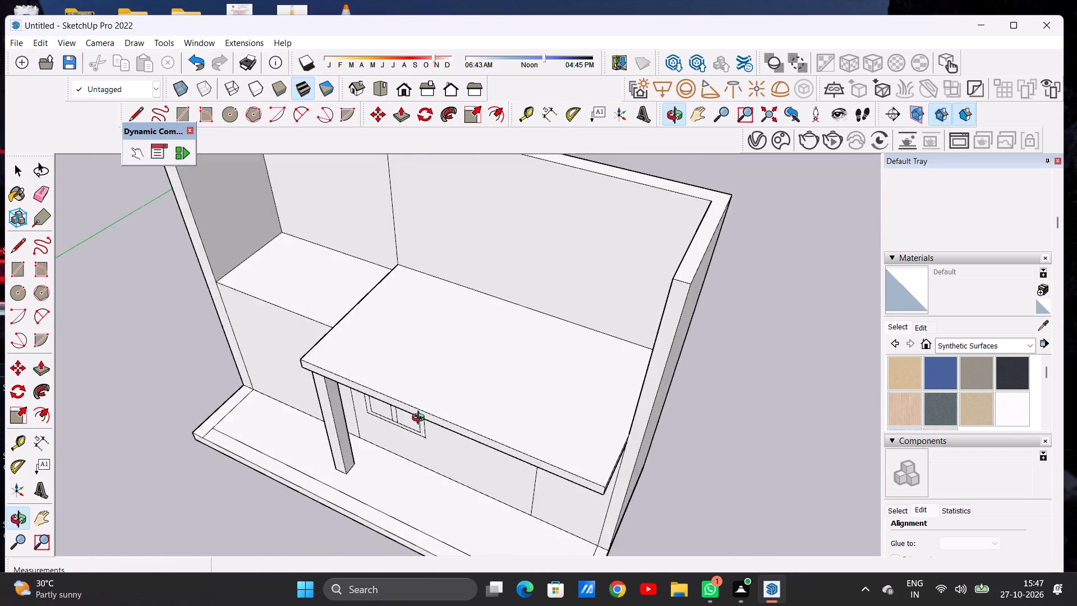
middle_click_drag(421, 419, 588, 423)
scroll(471, 316, "down", 5)
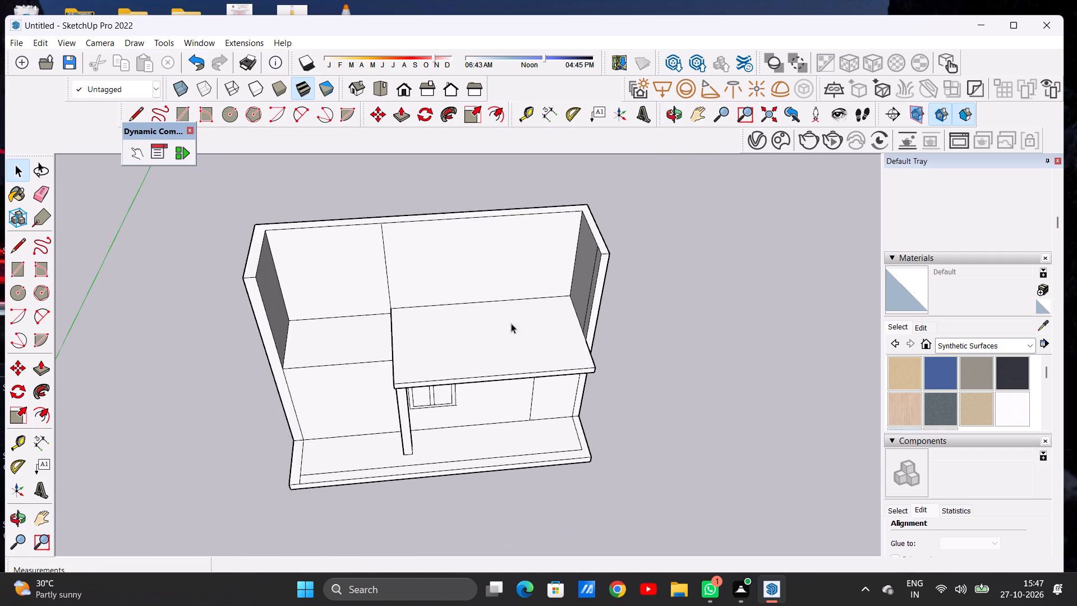
Push/Pull the roof slab's end face, opposite the column, outward about 8 1/8" to the end wall's outer edge.
middle_click_drag(631, 348, 464, 235)
scroll(580, 337, "up", 12)
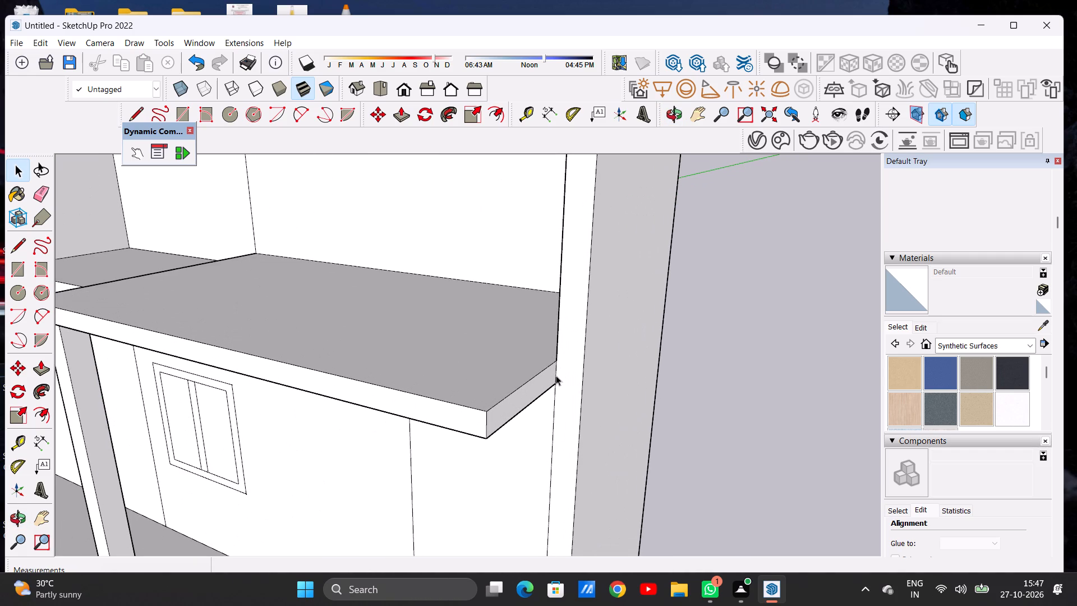
key("p")
scroll(545, 374, "up", 2)
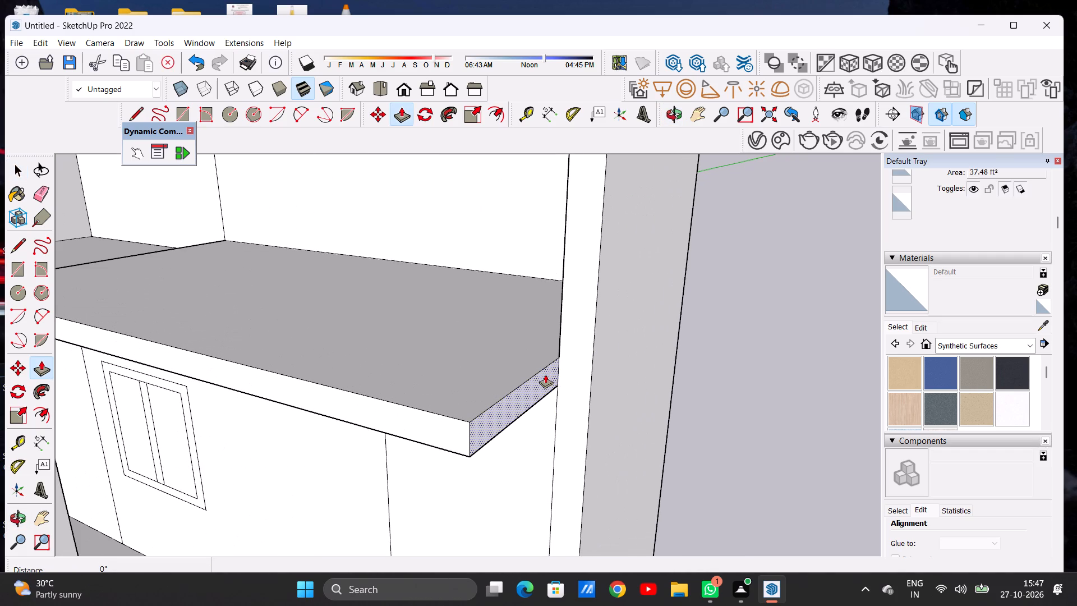
left_click(545, 374)
left_click(596, 362)
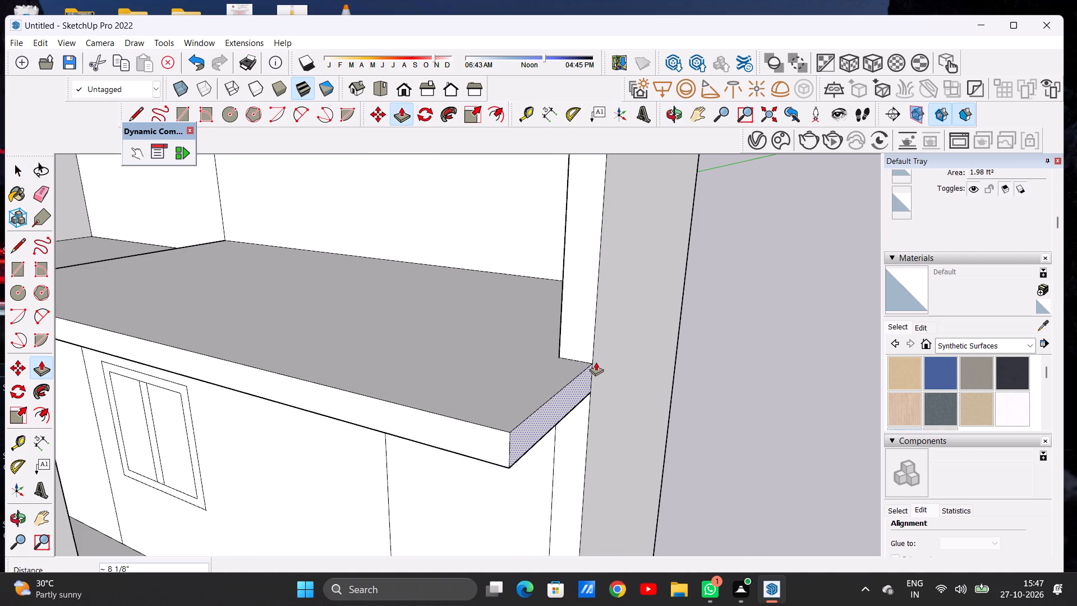
key("space")
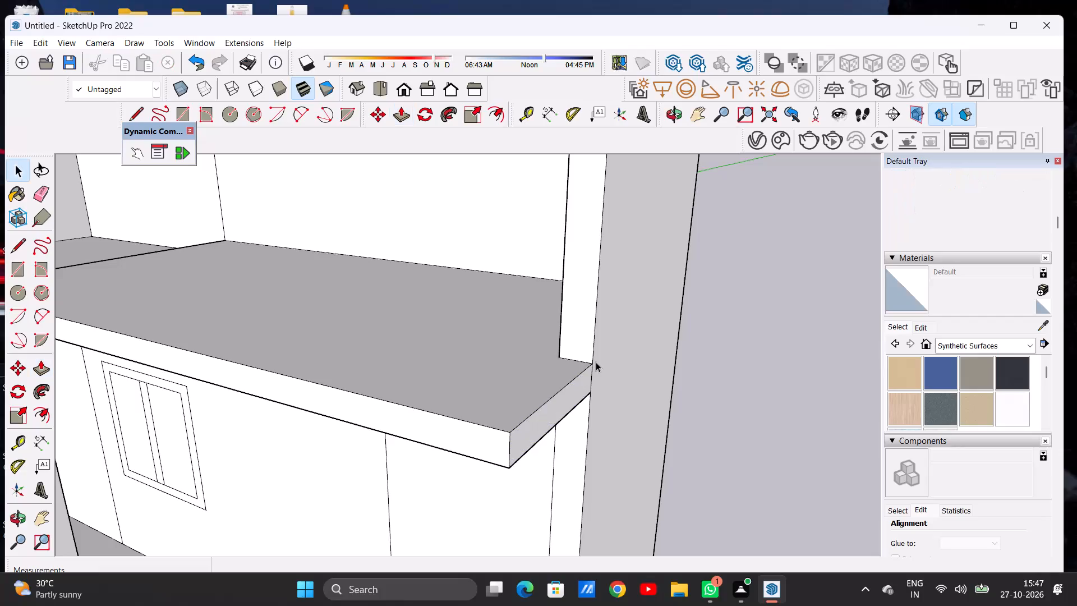
Push/Pull the front faces of the end wall opposite the column, below and above the roof slab, forward about 1' 1 13/16".
scroll(585, 351, "down", 6)
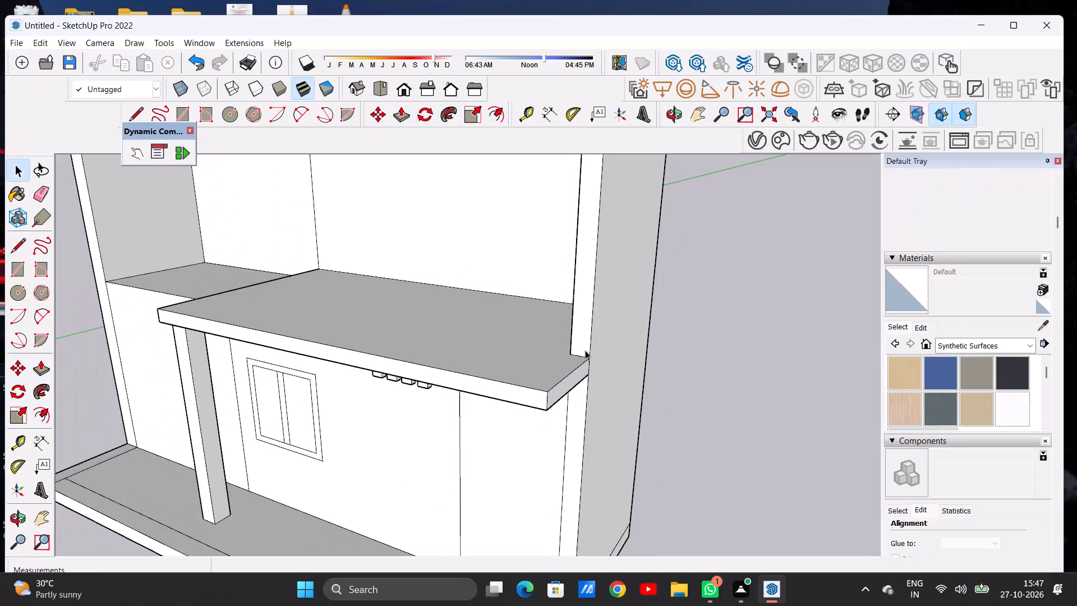
scroll(582, 339, "down", 4)
middle_click_drag(480, 359, 569, 379)
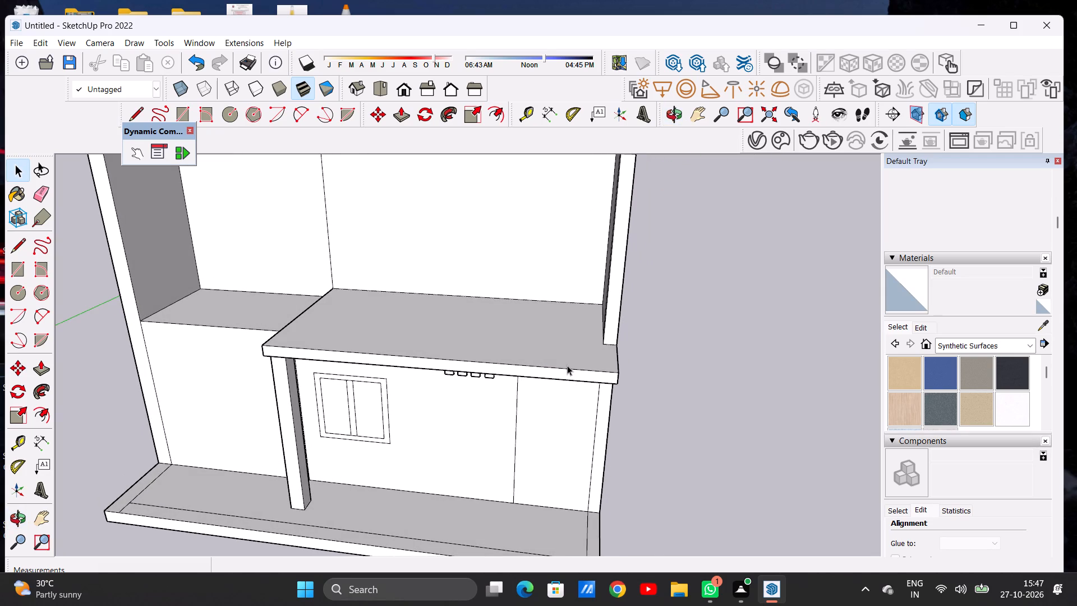
scroll(573, 343, "down", 2)
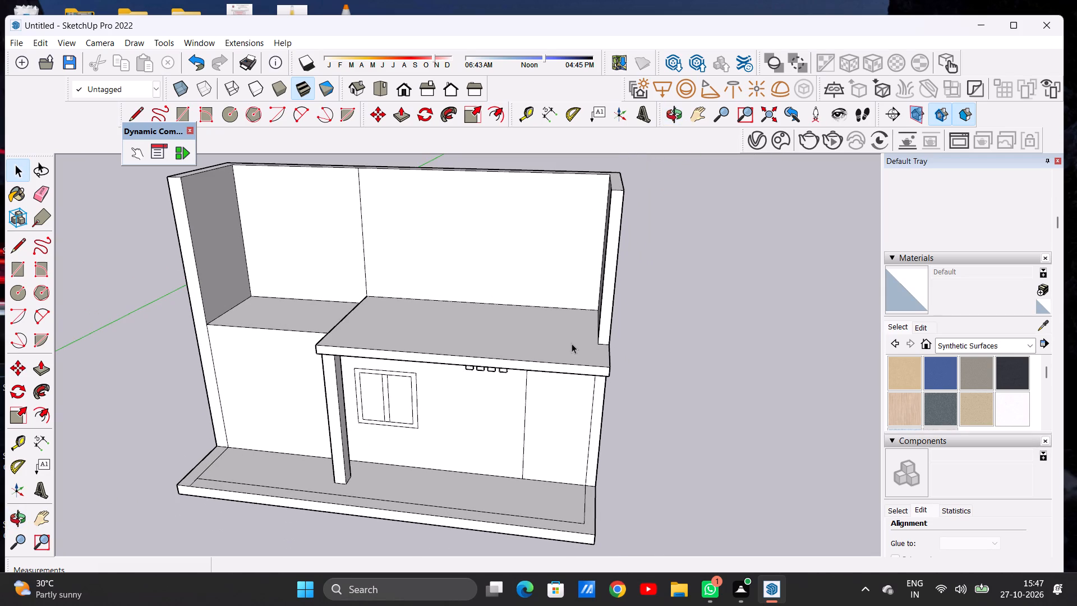
scroll(555, 337, "down", 3)
middle_click_drag(579, 362, 486, 340)
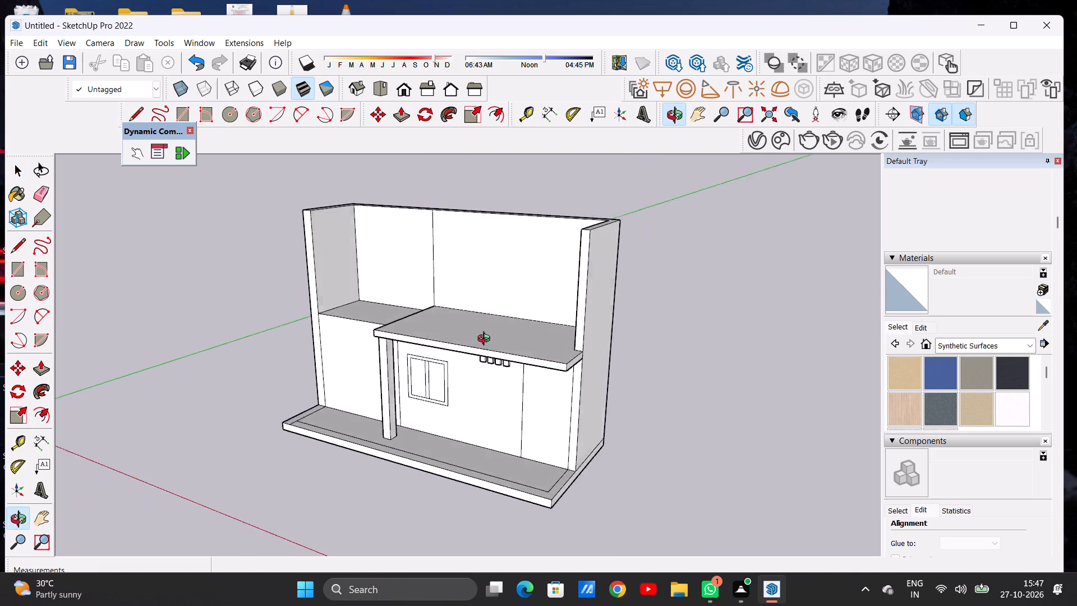
middle_click_drag(486, 340, 397, 350)
scroll(536, 412, "up", 1)
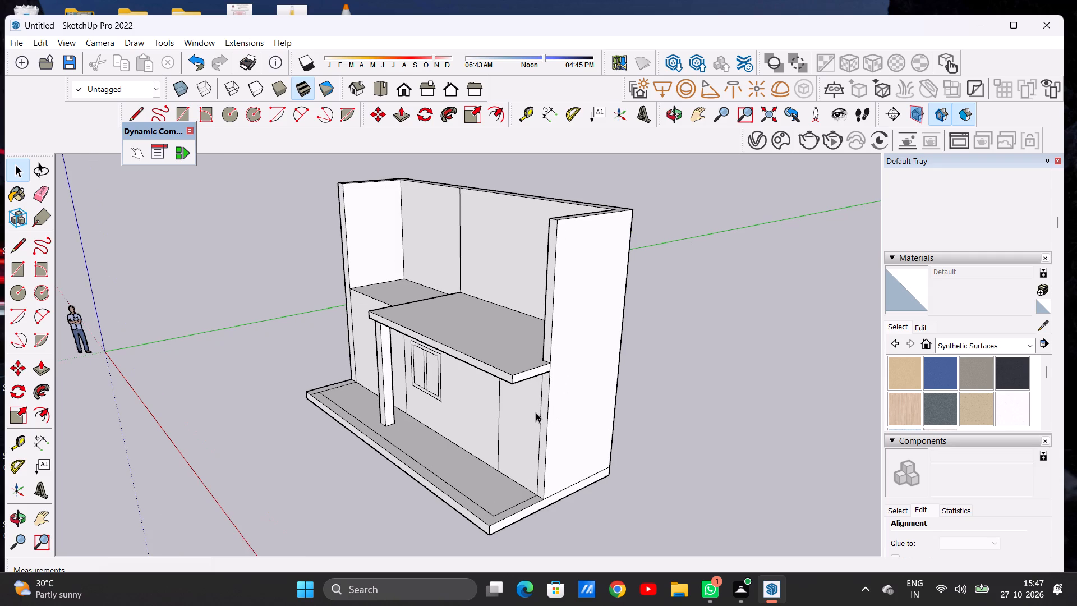
key("p")
scroll(536, 412, "up", 2)
scroll(536, 411, "down", 1)
scroll(536, 411, "up", 5)
scroll(563, 340, "up", 6)
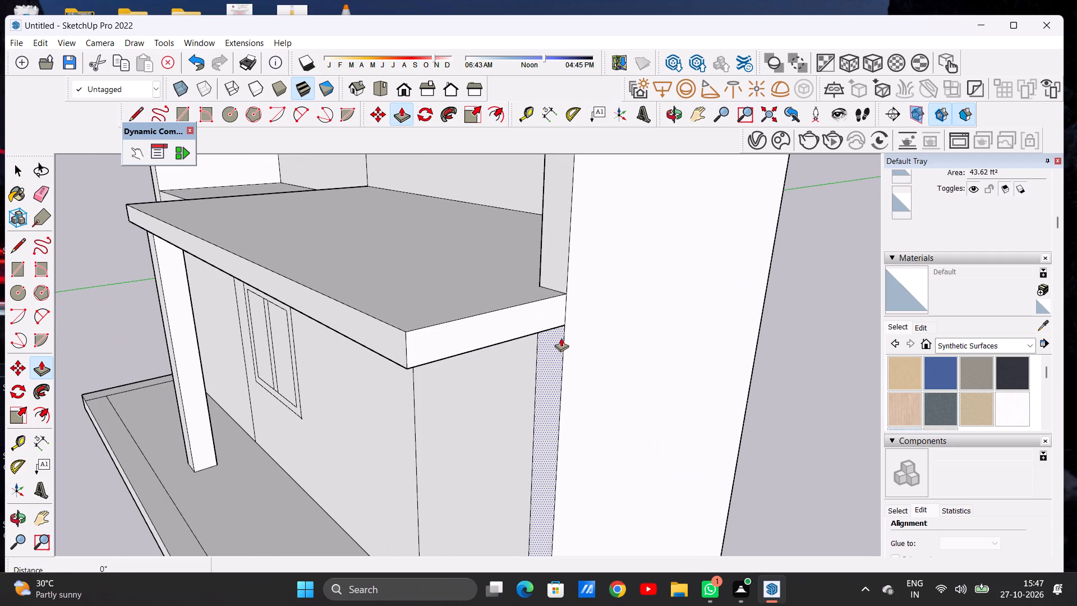
left_click(561, 338)
left_click(517, 359)
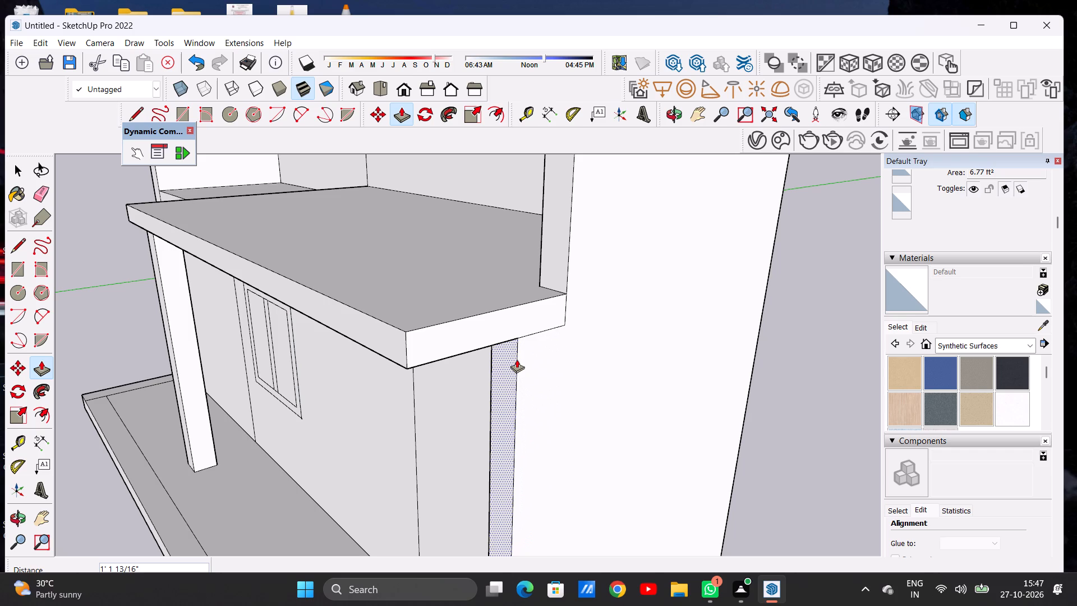
left_click(558, 271)
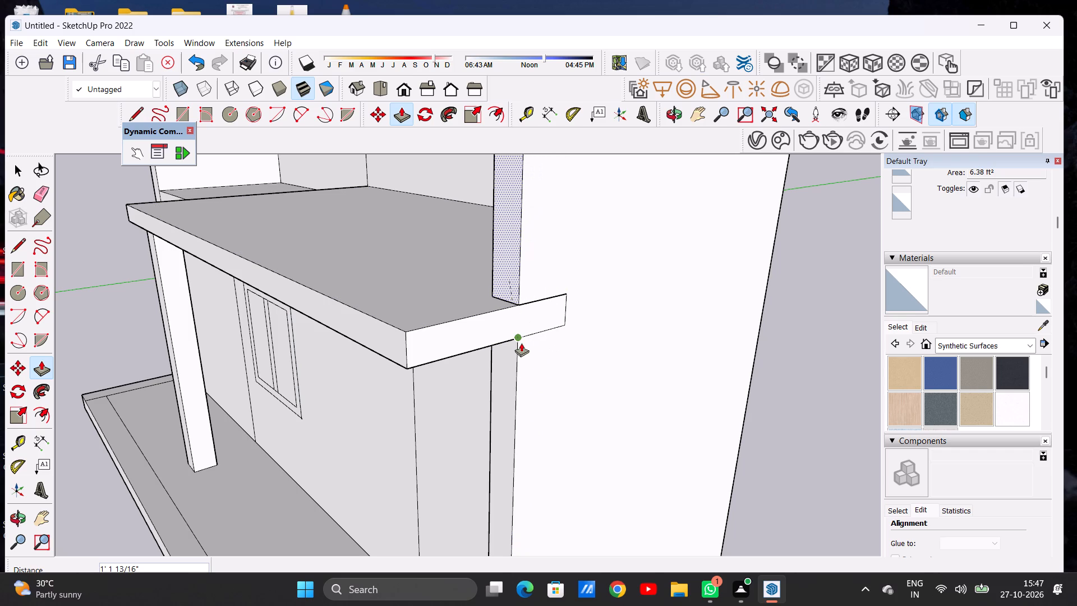
left_click(521, 343)
key("space")
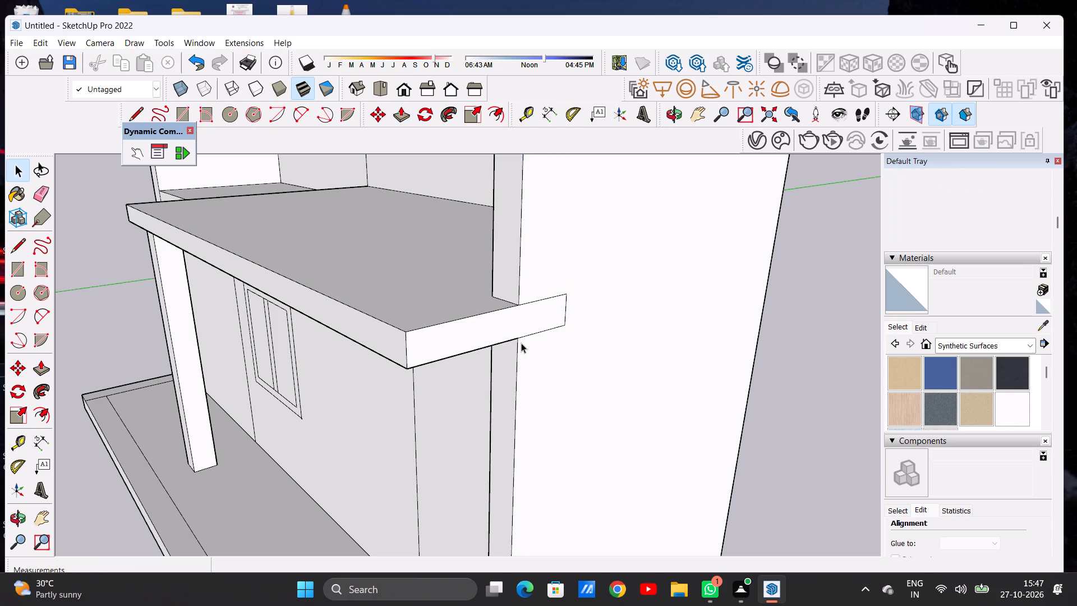
Examine the extended end wall, its junction with the roof slab, and the whole facade from the front, end and above.
scroll(531, 334, "down", 14)
middle_click_drag(489, 336, 649, 315)
scroll(542, 346, "down", 2)
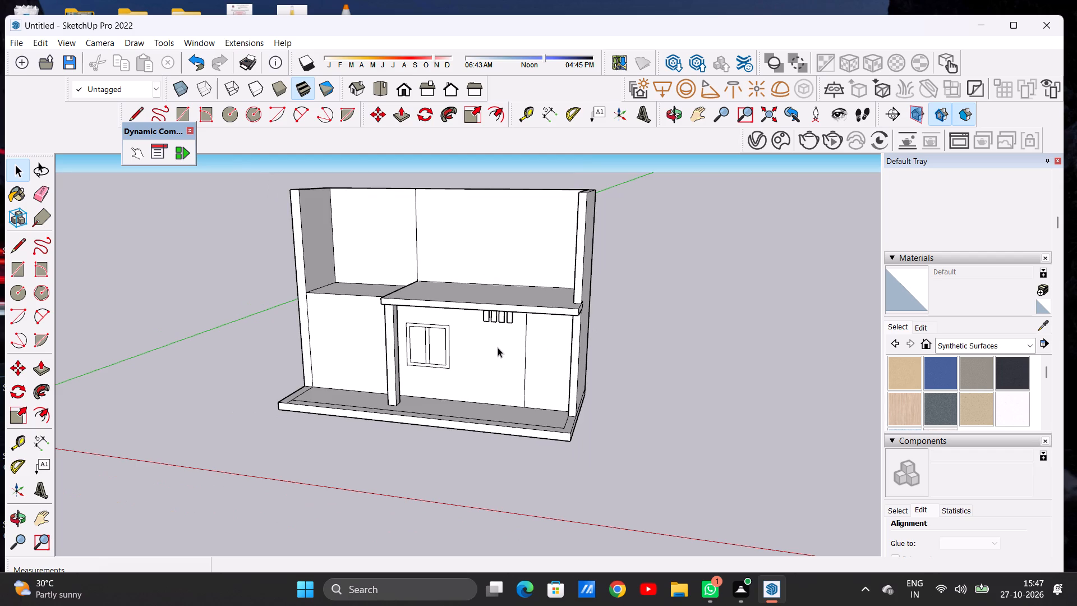
middle_click_drag(506, 350, 553, 364)
middle_click(553, 364)
middle_click_drag(553, 364, 553, 353)
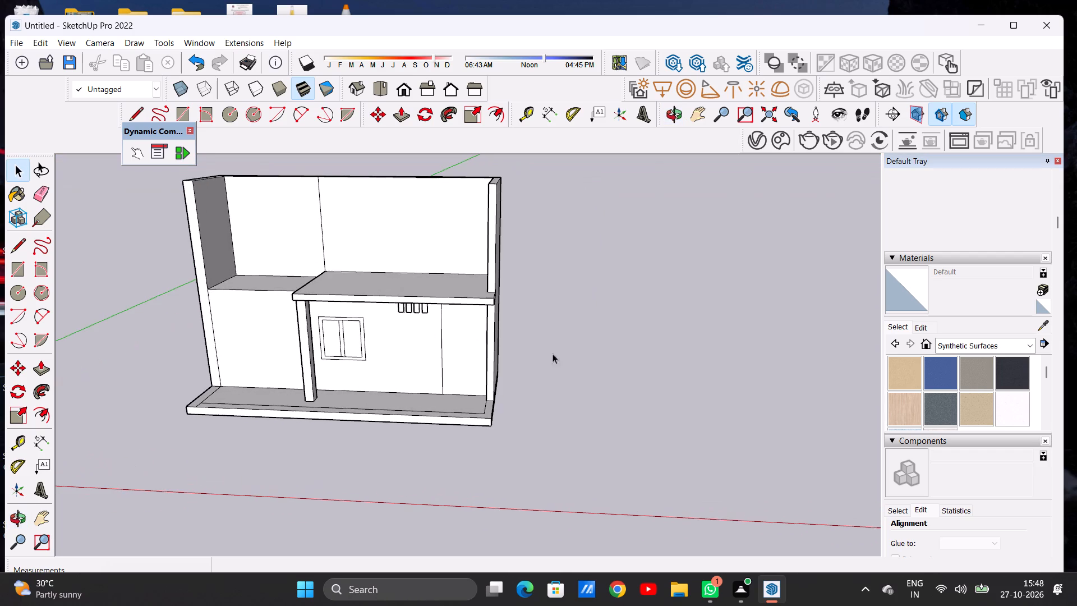
middle_click_drag(553, 353, 560, 295)
middle_click_drag(393, 373, 438, 327)
scroll(602, 352, "down", 4)
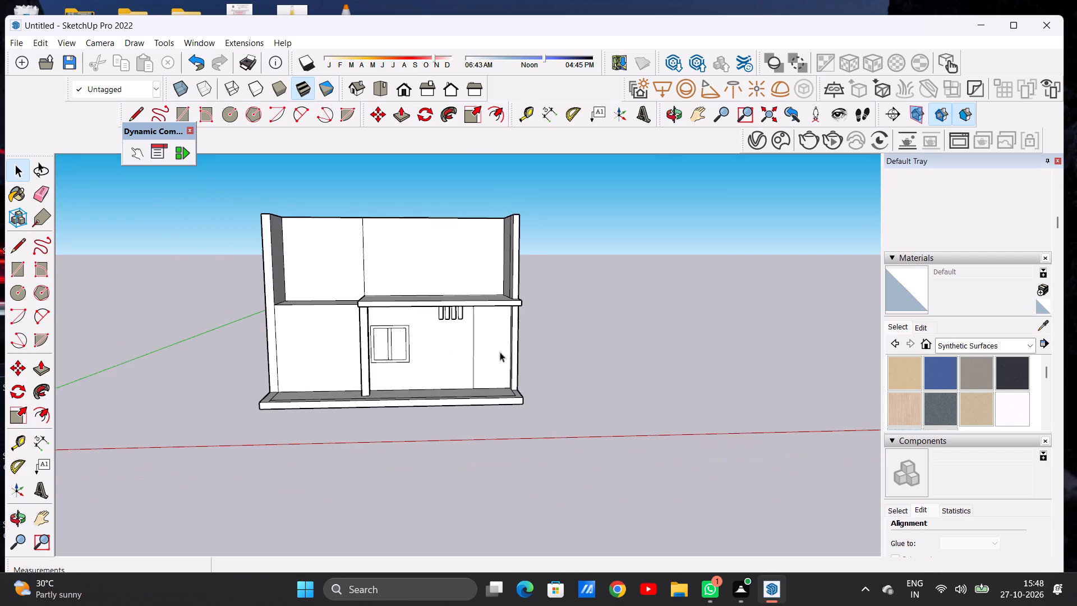
scroll(500, 352, "down", 5)
middle_click_drag(439, 352, 408, 325)
scroll(404, 325, "up", 12)
scroll(399, 329, "down", 1)
scroll(399, 329, "up", 2)
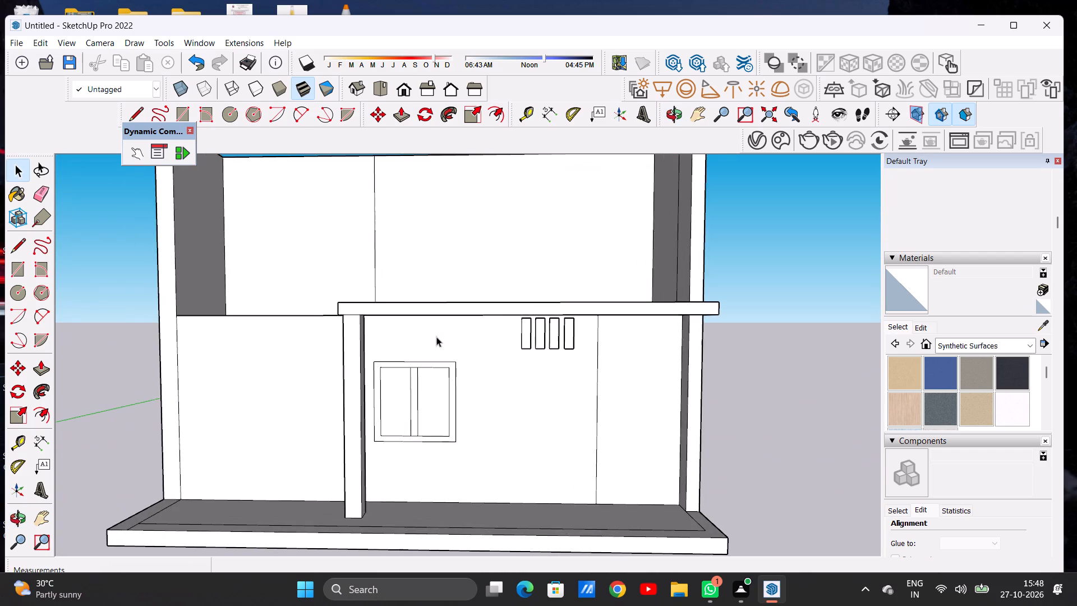
middle_click_drag(463, 344, 245, 381)
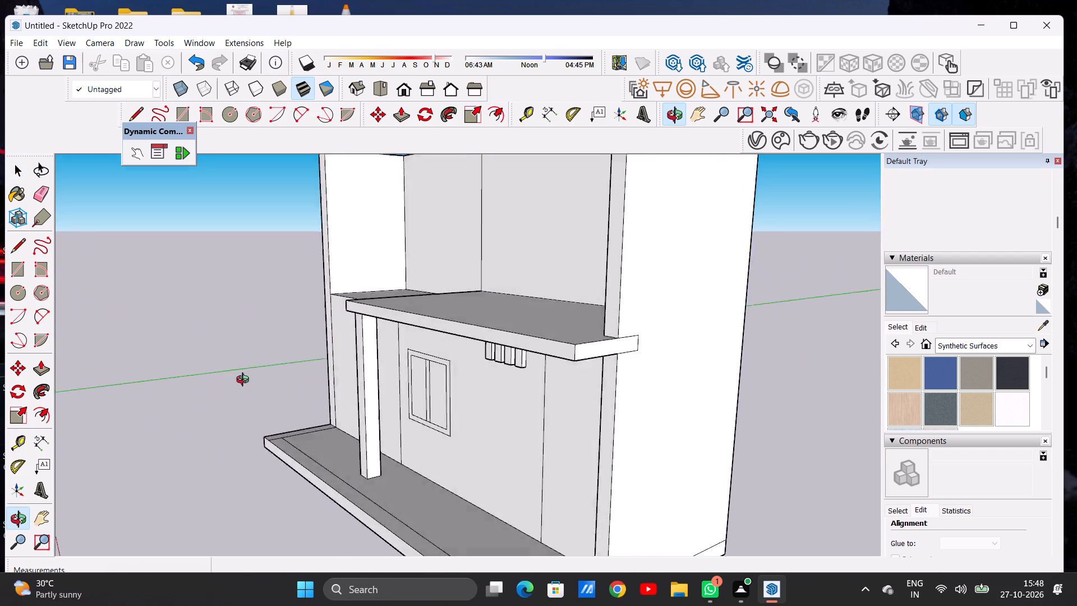
middle_click_drag(245, 381, 445, 355)
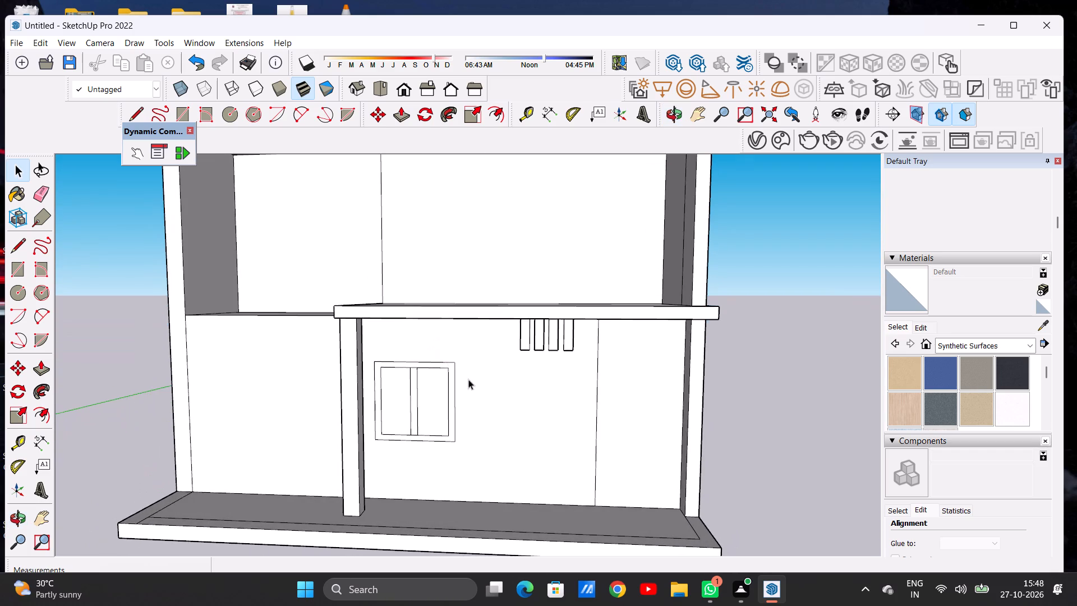
scroll(479, 395, "down", 9)
scroll(458, 340, "up", 6)
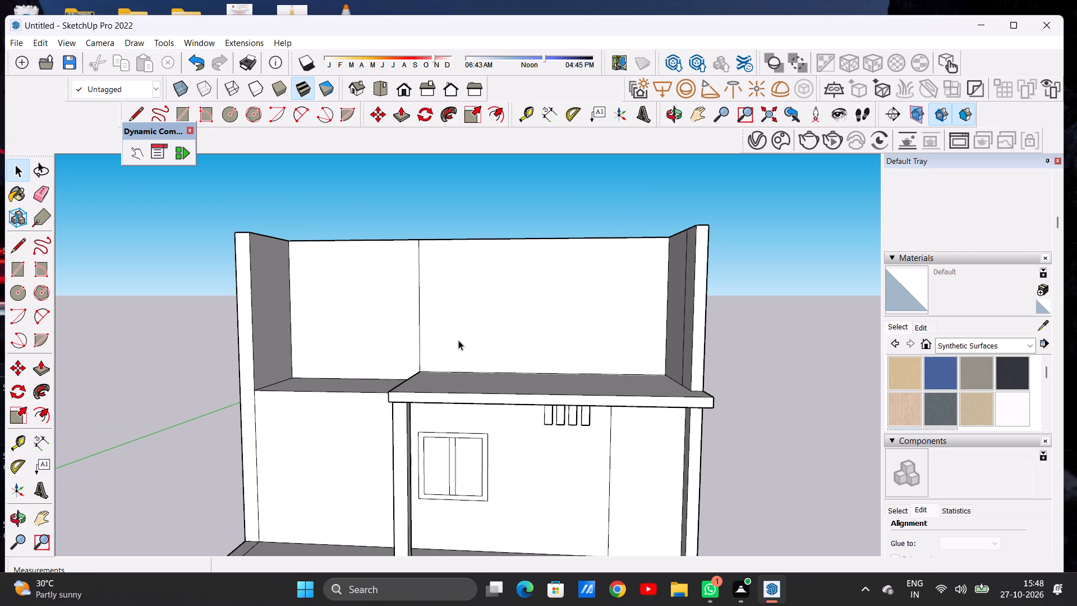
scroll(547, 341, "down", 4)
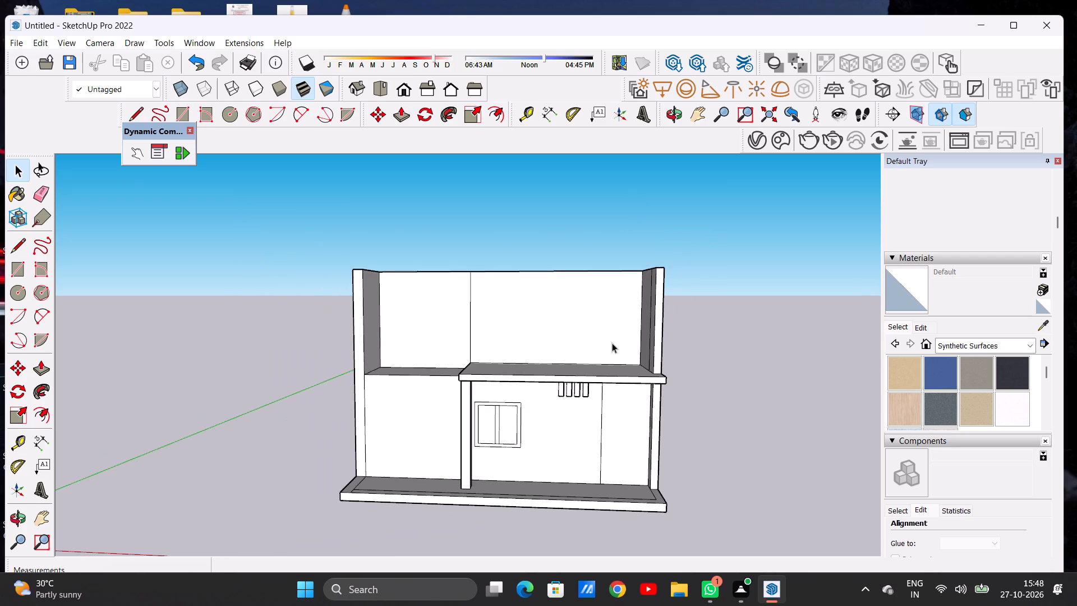
middle_click_drag(602, 339, 590, 329)
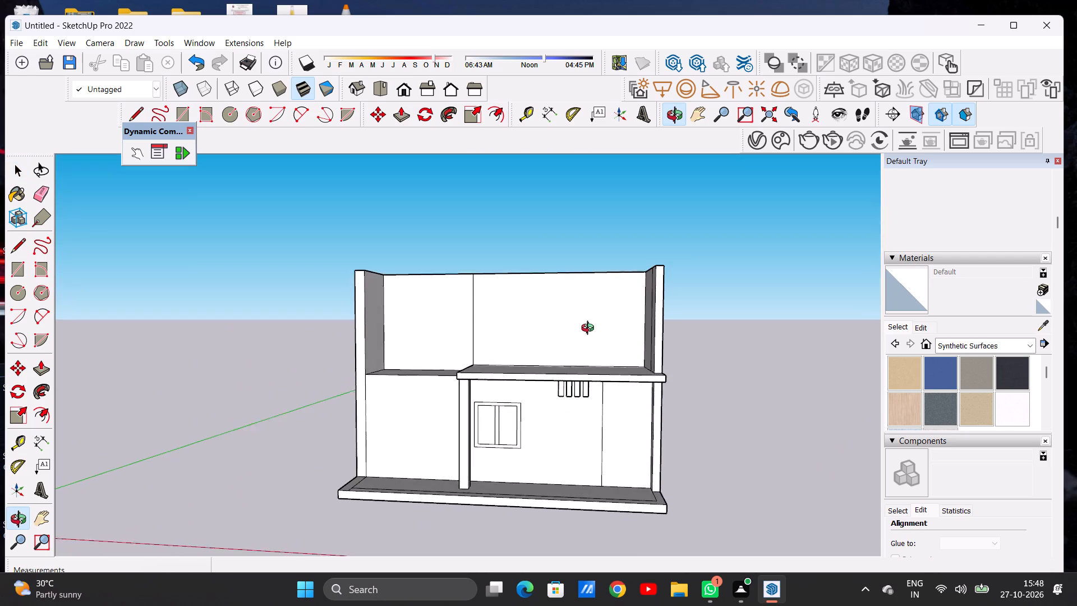
middle_click_drag(590, 329, 591, 325)
scroll(605, 333, "up", 4)
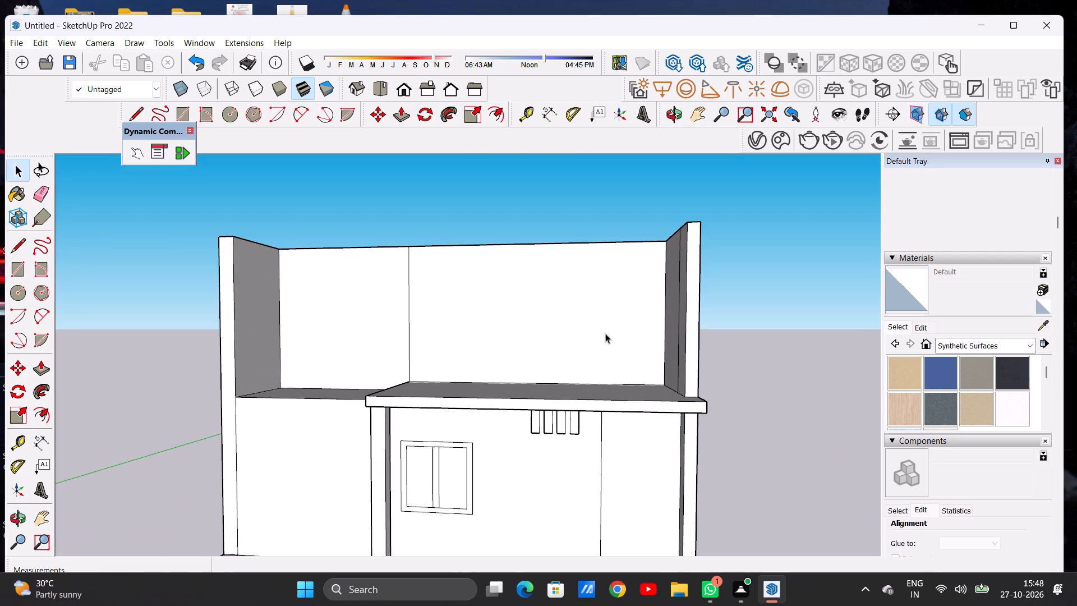
scroll(603, 325, "down", 4)
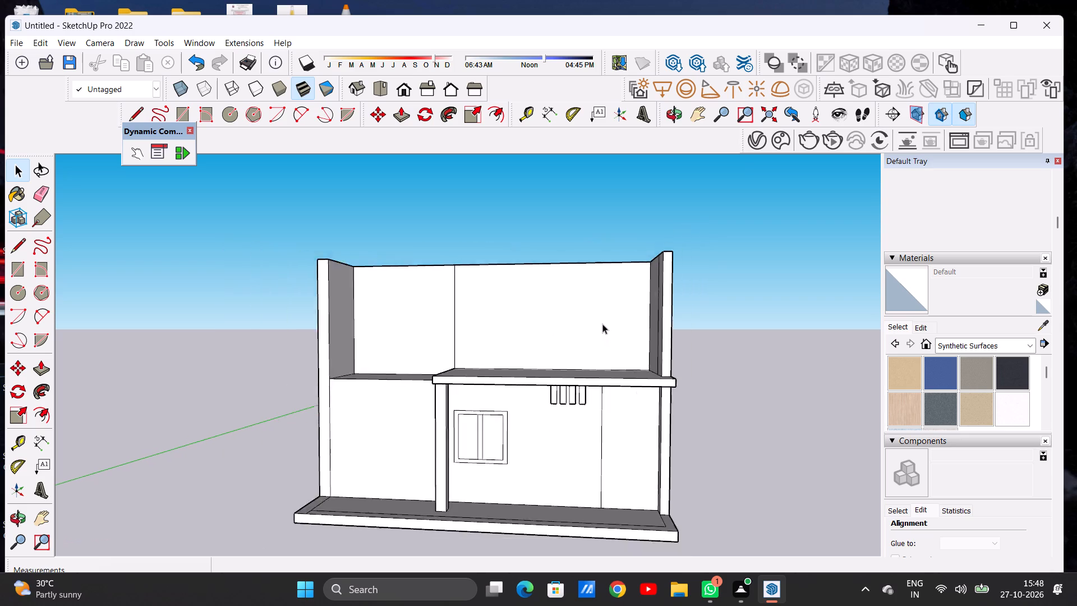
scroll(602, 324, "down", 3)
middle_click_drag(605, 329, 614, 475)
scroll(639, 376, "up", 8)
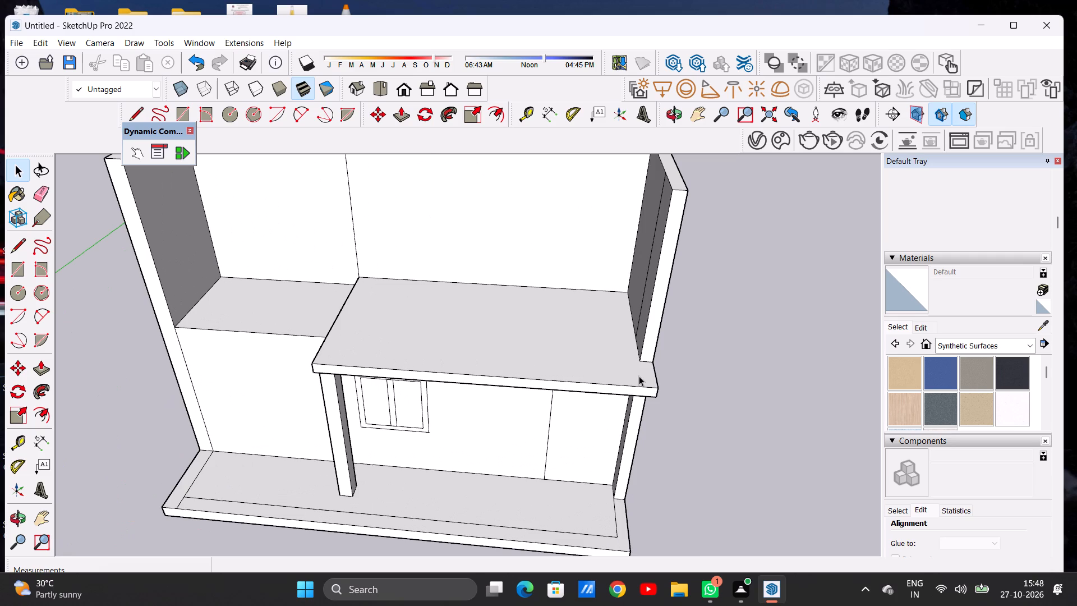
Draw a line about 9' 8 13/16" long across the roof slab, from the upper back wall to the slab's front edge.
scroll(607, 350, "down", 3)
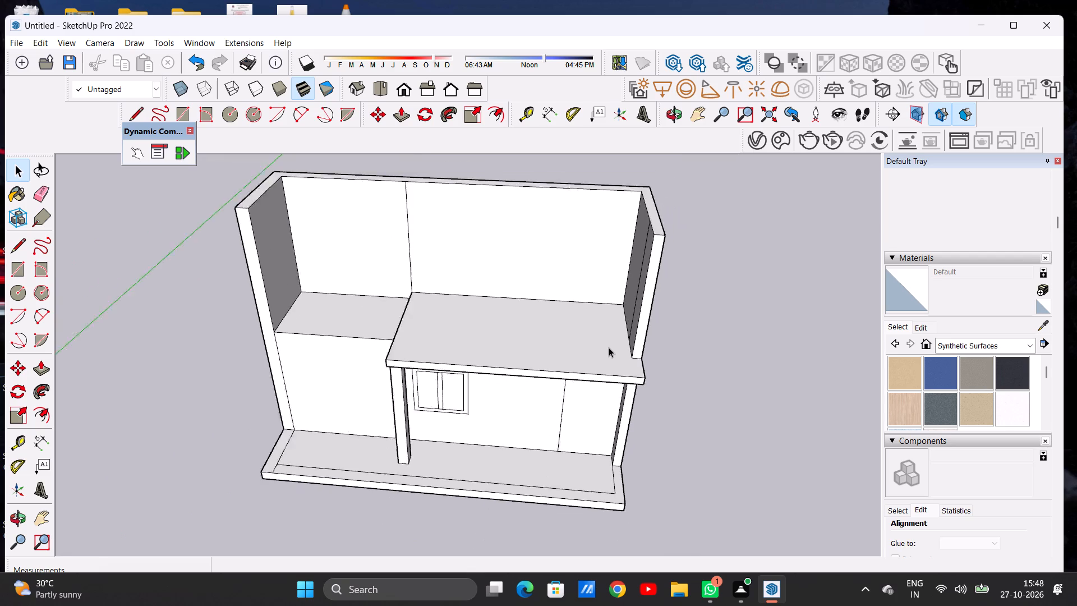
scroll(609, 347, "down", 2)
middle_click_drag(605, 359, 610, 287)
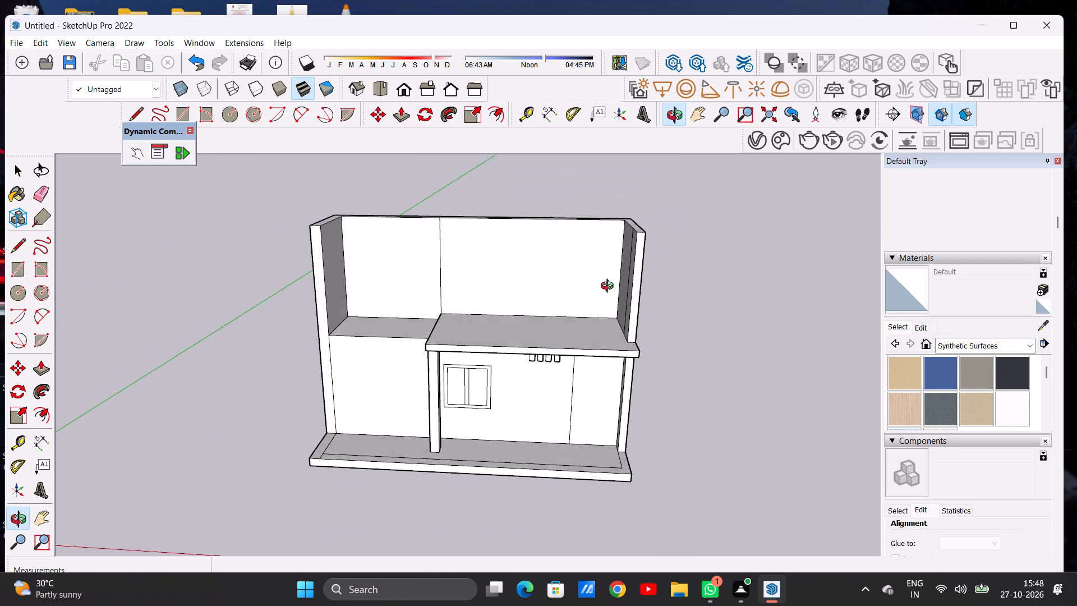
middle_click_drag(610, 287, 614, 276)
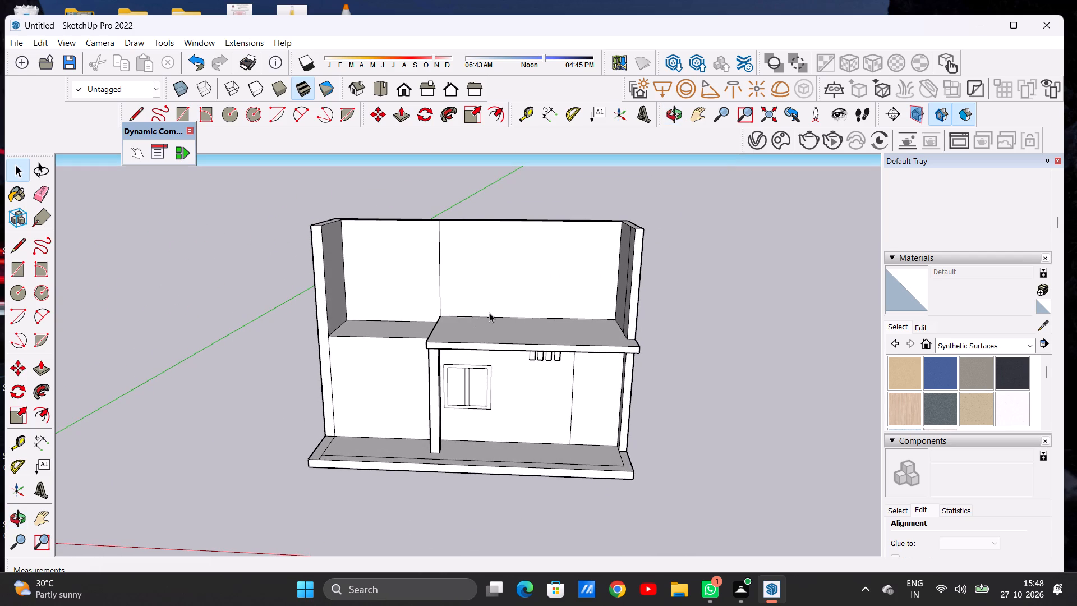
scroll(581, 311, "down", 4)
scroll(540, 322, "up", 4)
middle_click_drag(558, 303, 564, 408)
key("l")
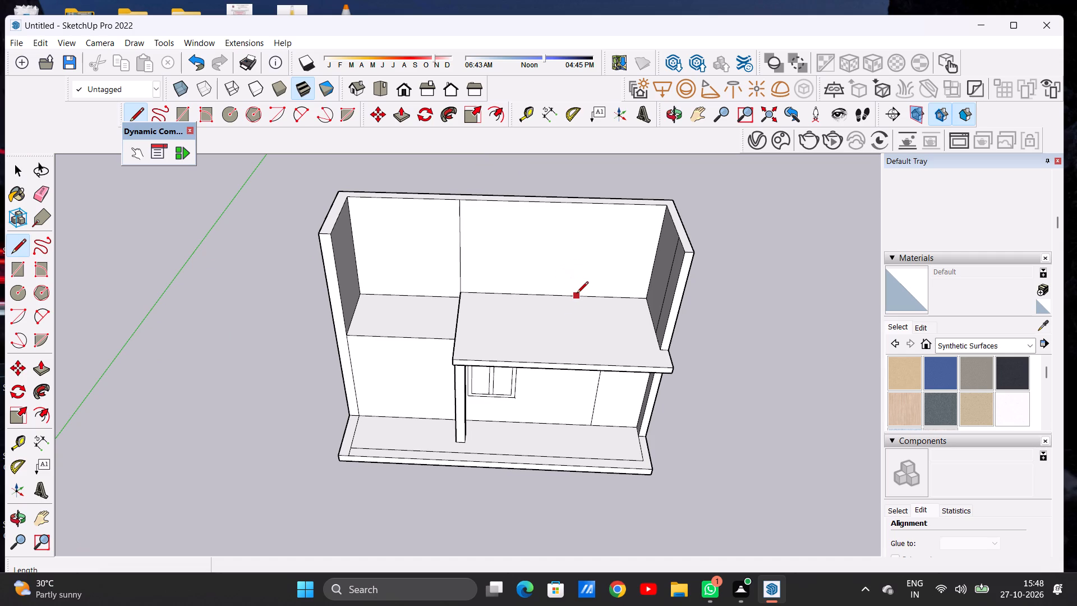
left_click(577, 294)
left_click(586, 361)
Draw a line about 10' 10 9/16" long parallel to the slab's front edge, from the cross line to the column-side edge.
scroll(587, 353, "up", 4)
middle_click_drag(587, 353, 587, 405)
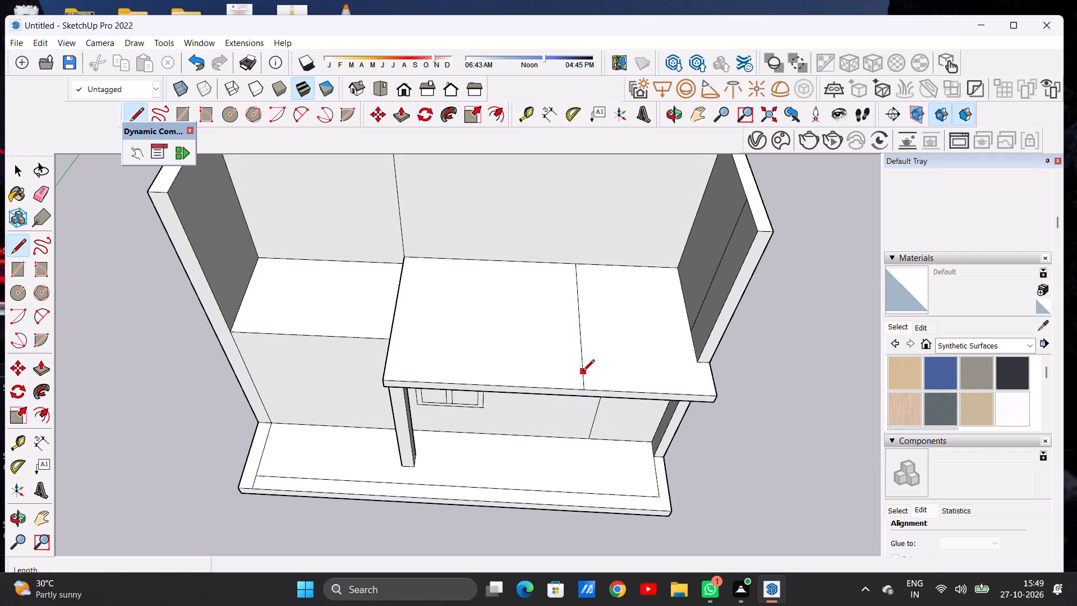
left_click(583, 372)
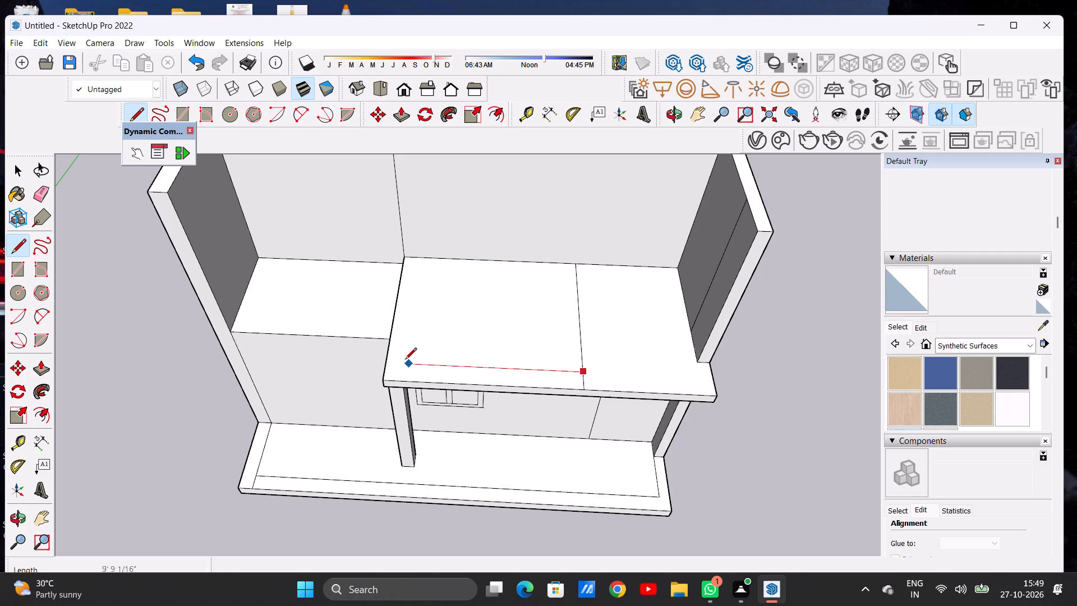
left_click(385, 362)
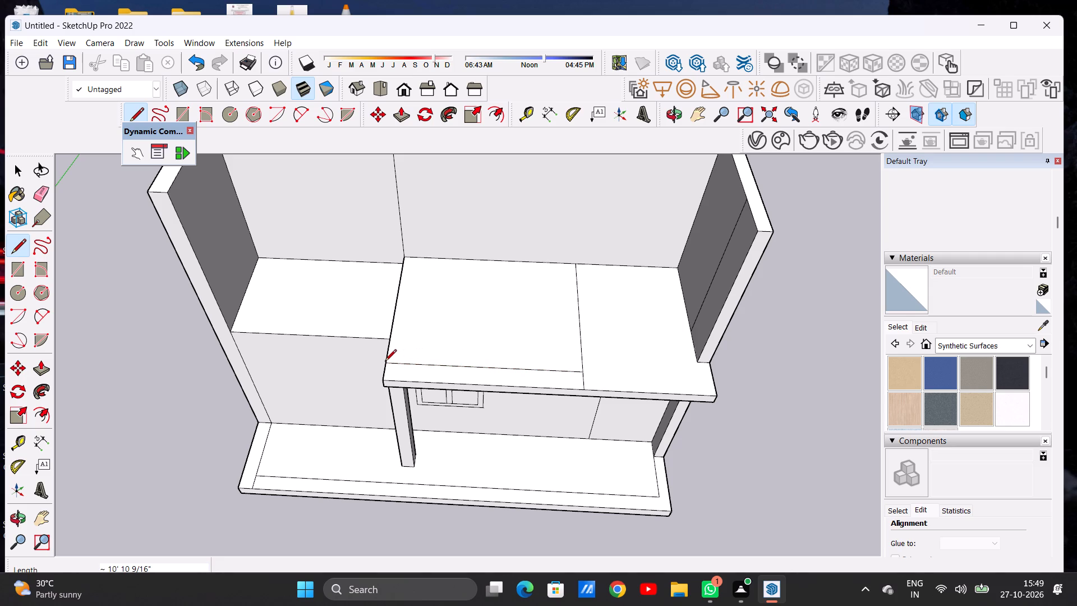
key("space")
Draw a second line about 9' 8 13/16" long across the roof slab, just beside the first cross line towards the extended end wall.
scroll(539, 366, "down", 6)
middle_click_drag(550, 379, 551, 331)
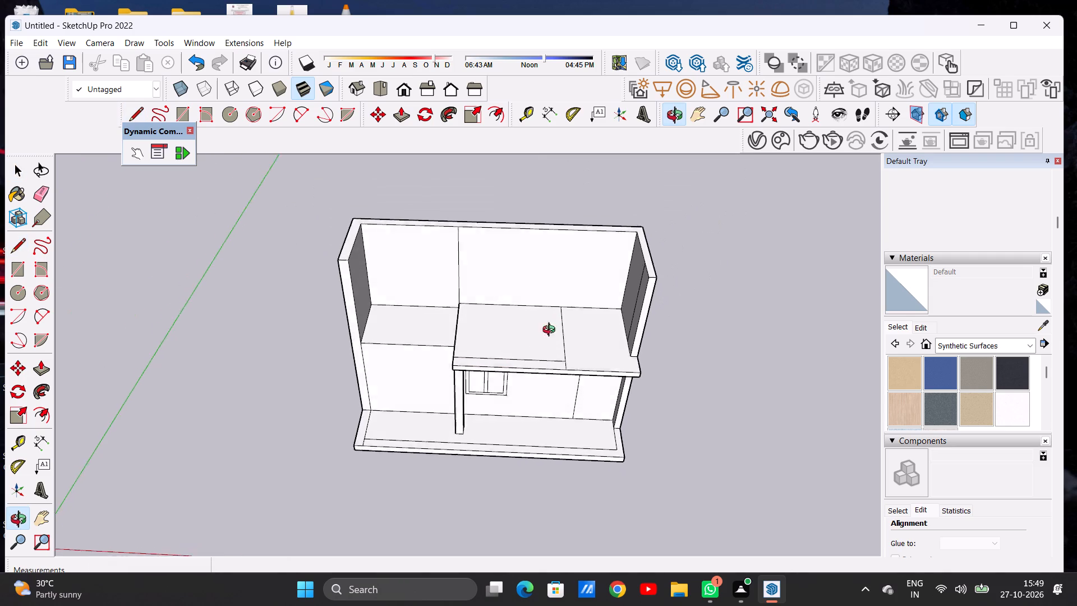
middle_click_drag(551, 331, 558, 310)
scroll(531, 316, "down", 3)
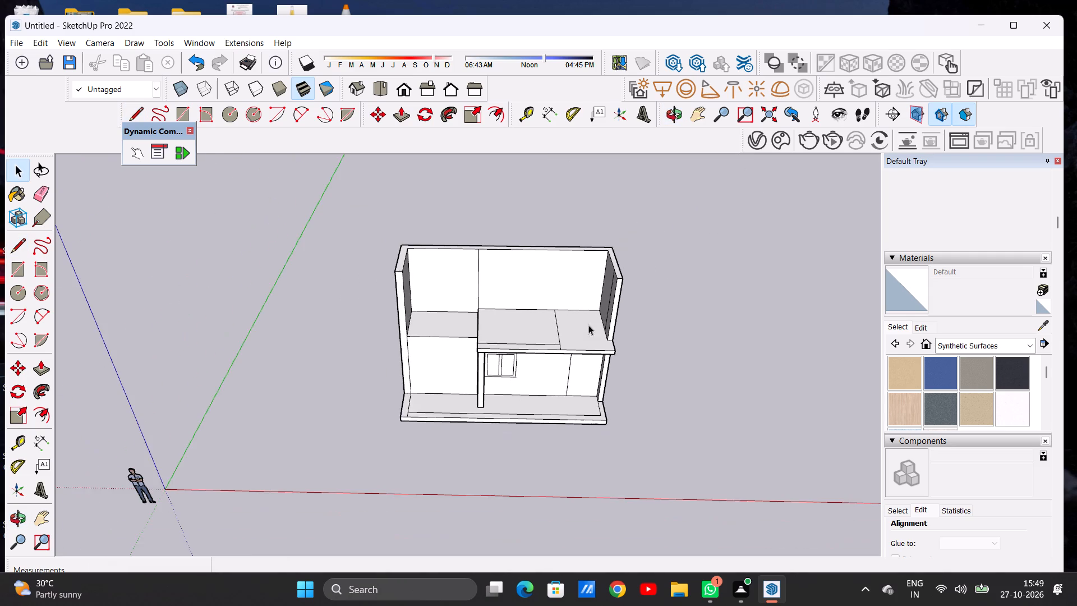
middle_click_drag(591, 338, 579, 292)
scroll(572, 317, "up", 5)
key("l")
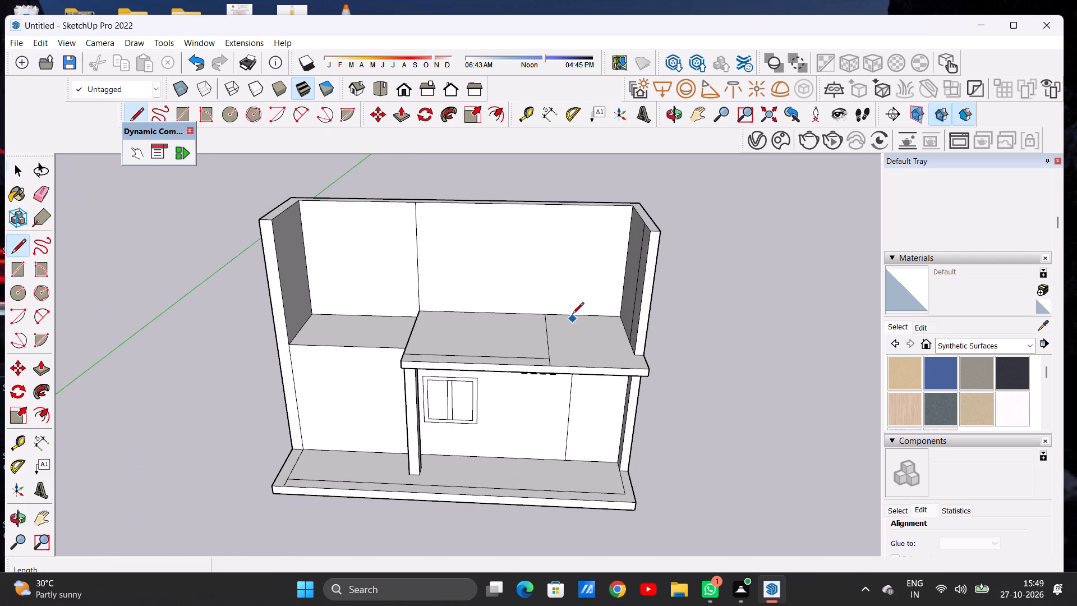
scroll(565, 305, "up", 6)
left_click(544, 323)
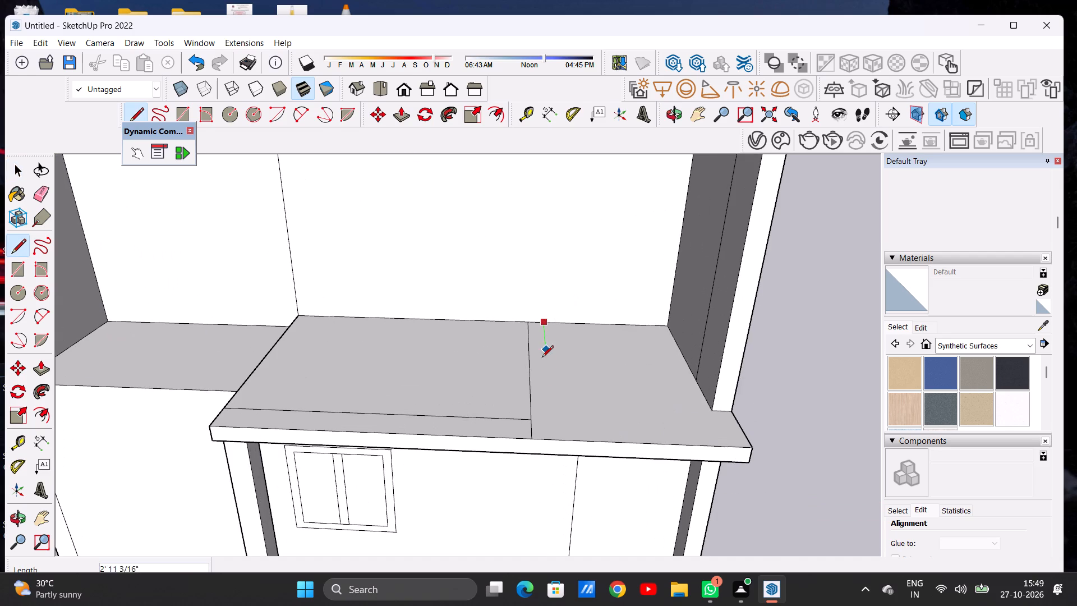
left_click(551, 436)
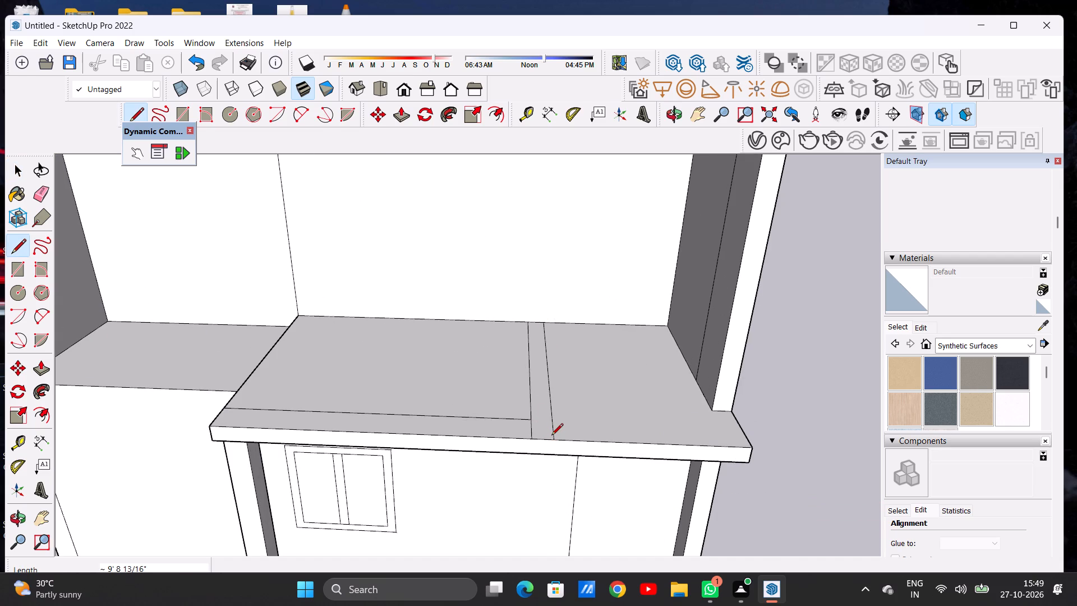
key("space")
Examine the partition strips drawn on the roof slab and the extended end wall from above, the front and the end.
middle_click_drag(536, 378, 533, 431)
key("space")
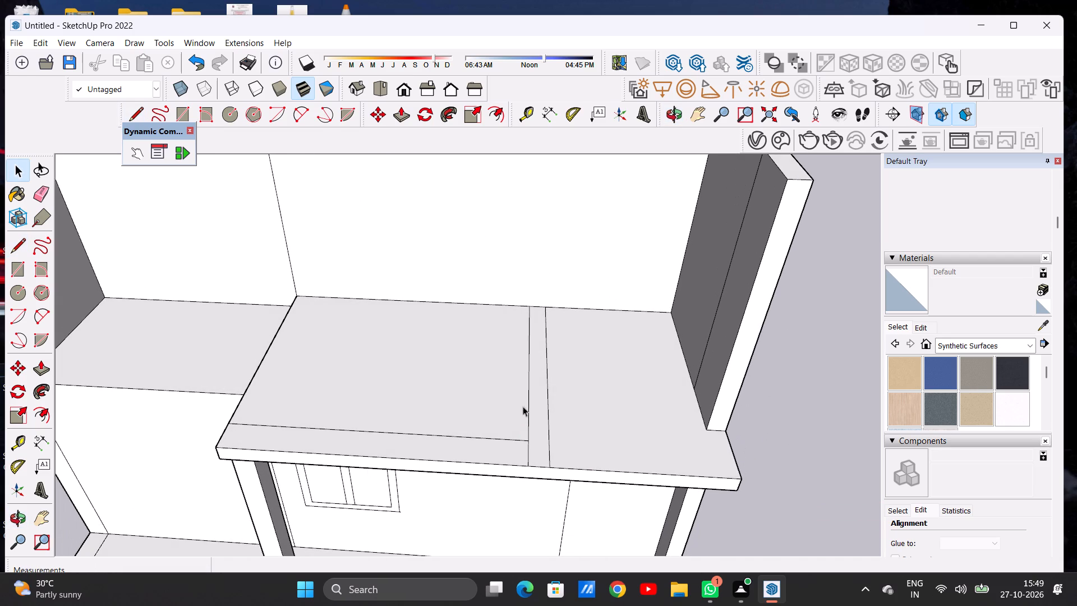
scroll(513, 380, "down", 8)
middle_click_drag(505, 405, 514, 355)
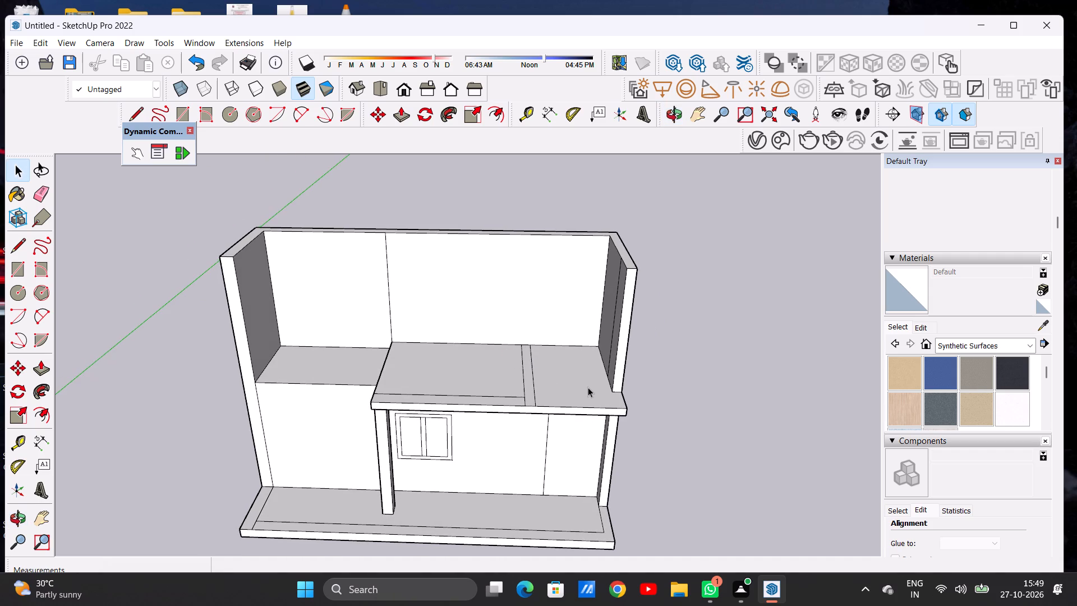
scroll(594, 390, "up", 1)
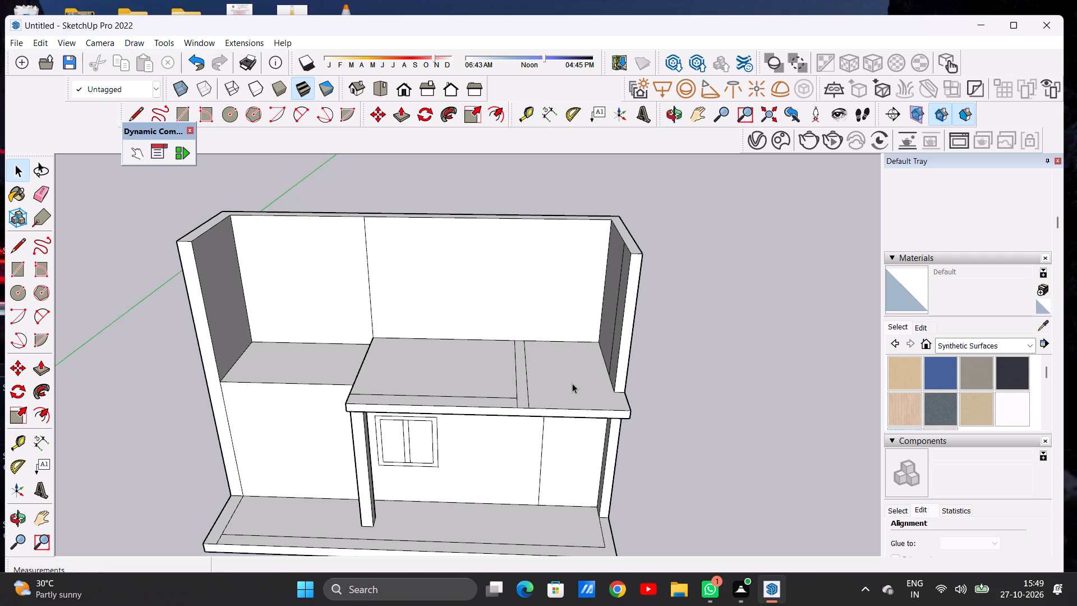
scroll(568, 375, "down", 1)
scroll(614, 399, "up", 2)
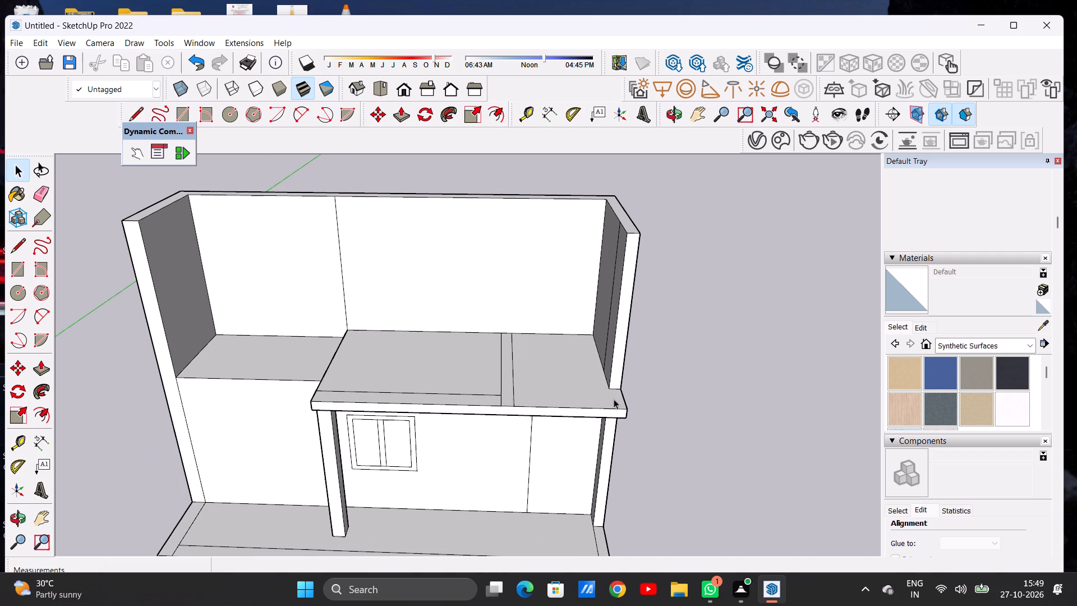
scroll(588, 373, "down", 4)
middle_click_drag(629, 398, 517, 370)
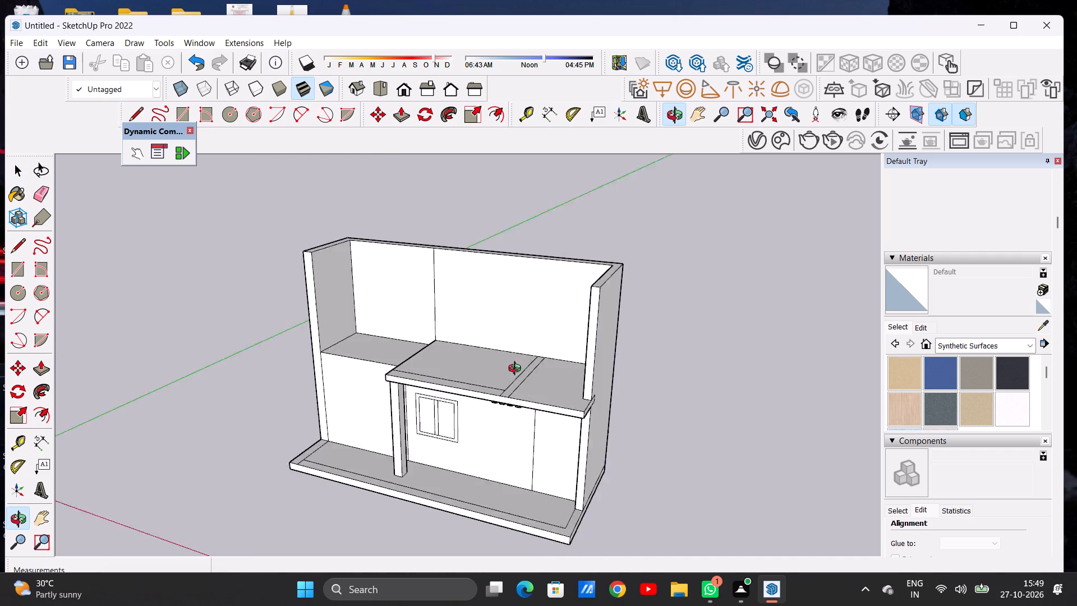
middle_click_drag(517, 370, 447, 370)
middle_click_drag(519, 419, 599, 414)
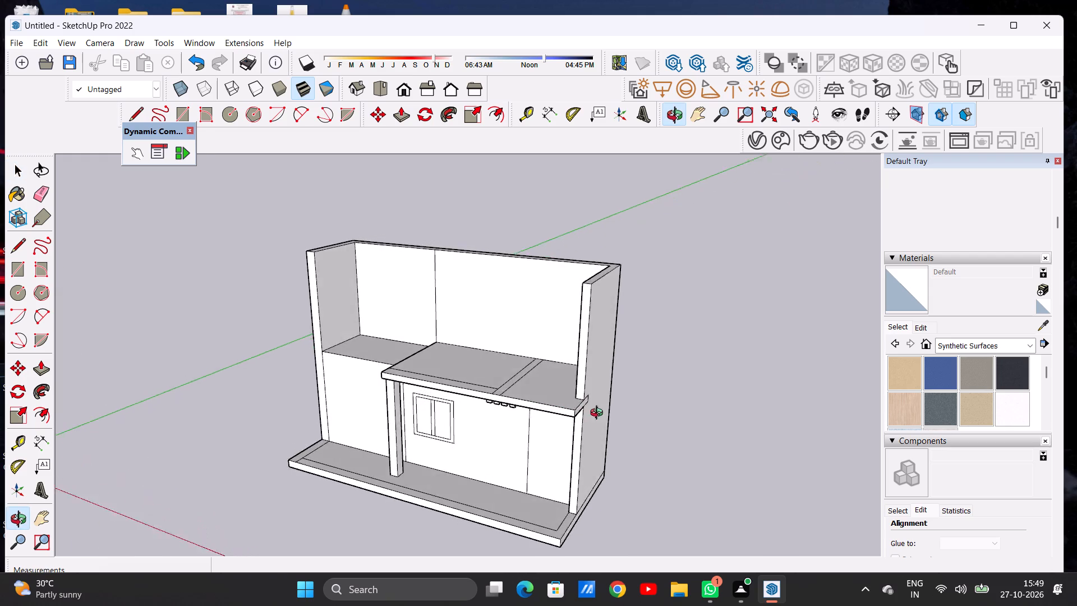
middle_click_drag(599, 414, 628, 439)
middle_click_drag(536, 398, 587, 421)
scroll(571, 400, "up", 2)
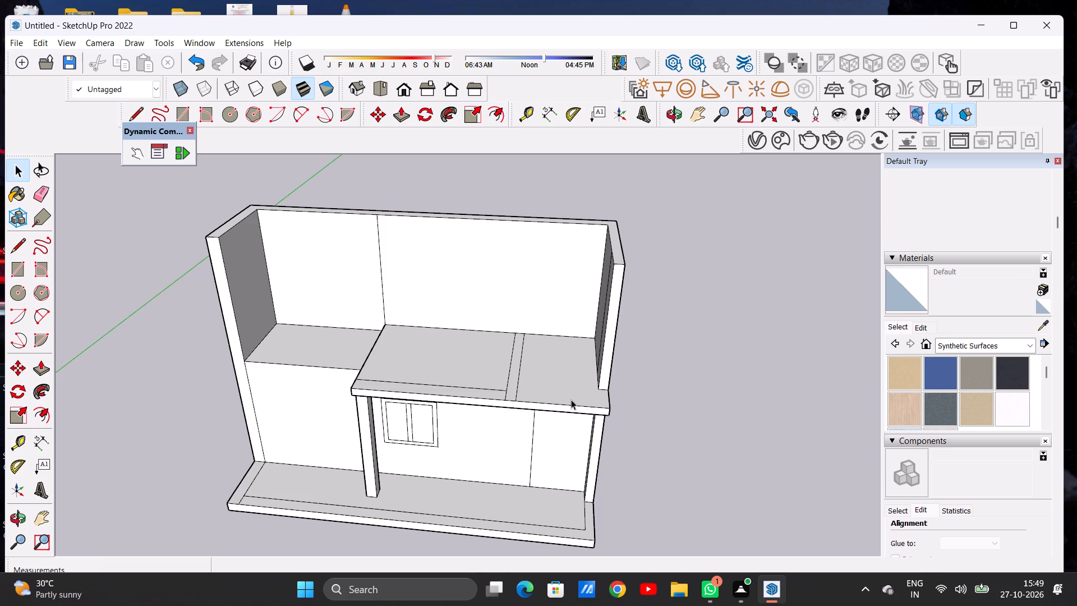
key("l")
key("space")
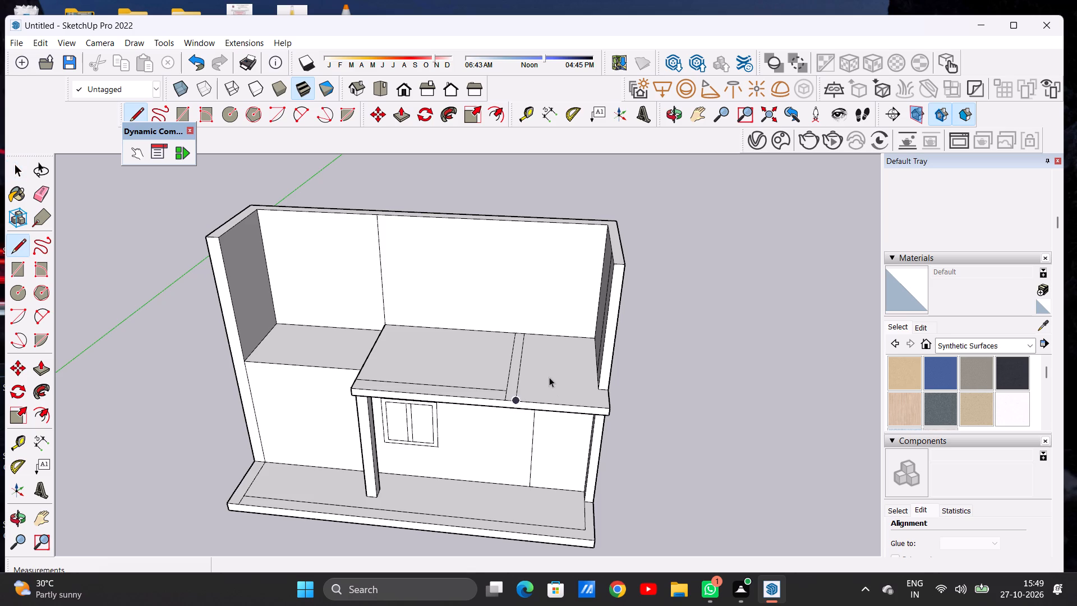
scroll(555, 407, "down", 6)
middle_click_drag(557, 417, 567, 334)
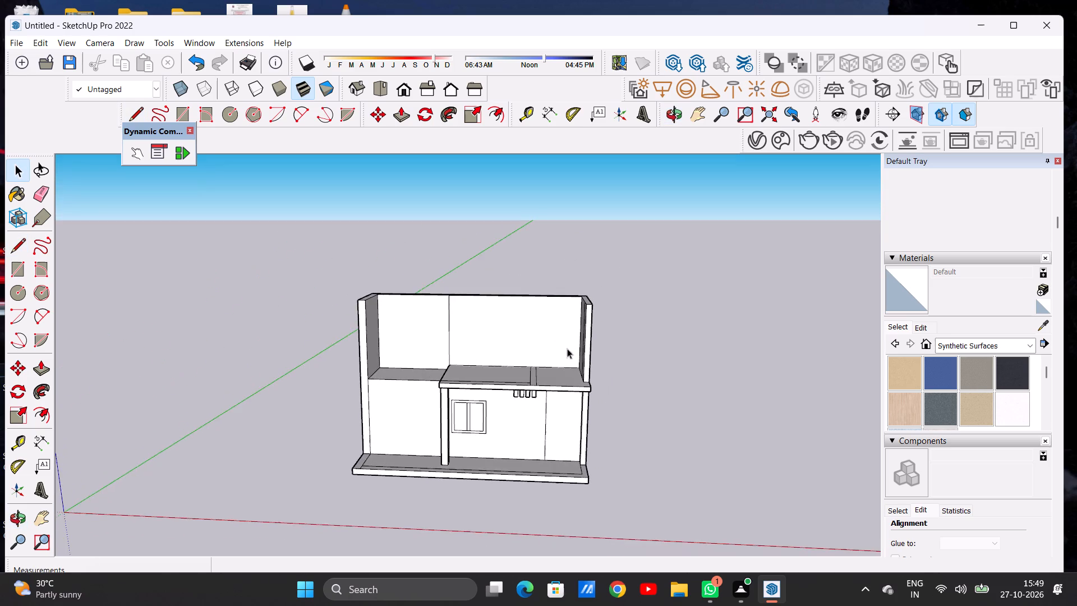
Draw a line about 2' 2 15/16" long from the extended end wall's inner front corner to the roof slab's front edge.
scroll(574, 370, "up", 7)
middle_click_drag(524, 356, 532, 476)
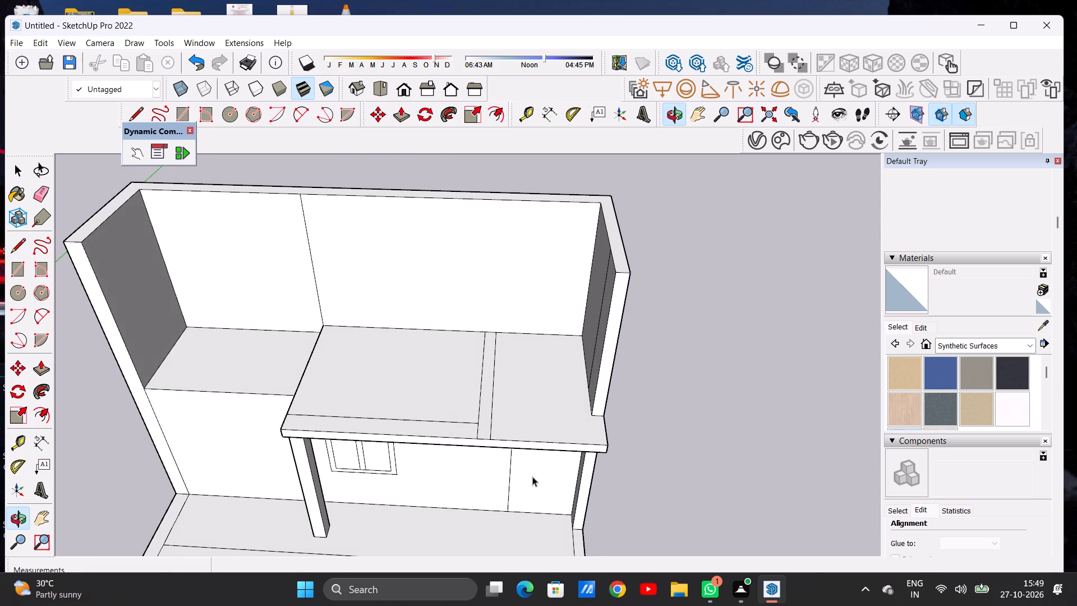
scroll(517, 402, "down", 1)
scroll(517, 402, "up", 1)
scroll(517, 402, "down", 4)
scroll(568, 414, "up", 5)
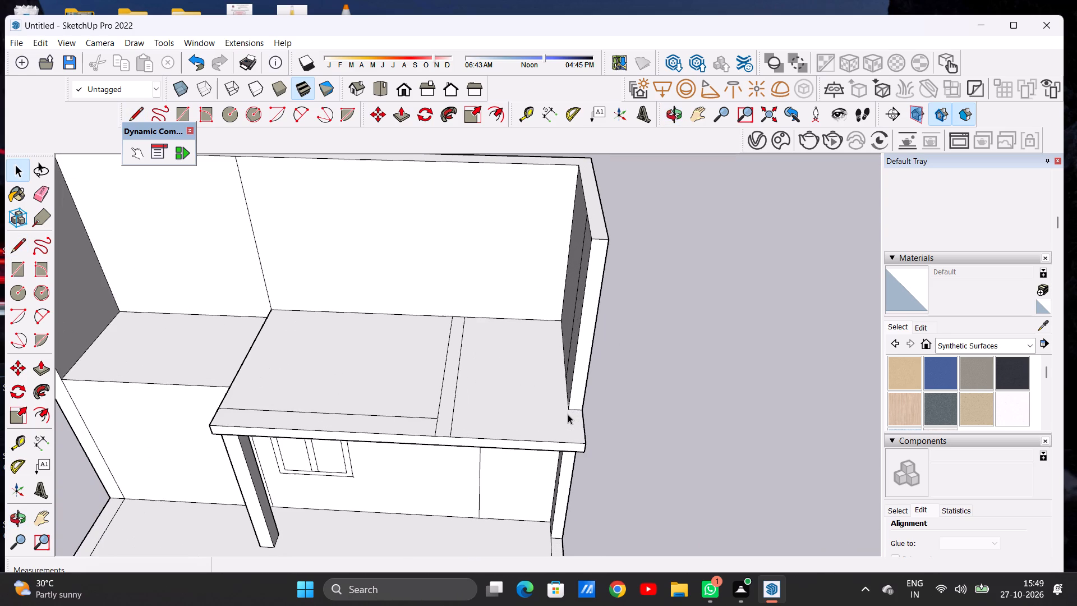
key("l")
scroll(572, 406, "up", 5)
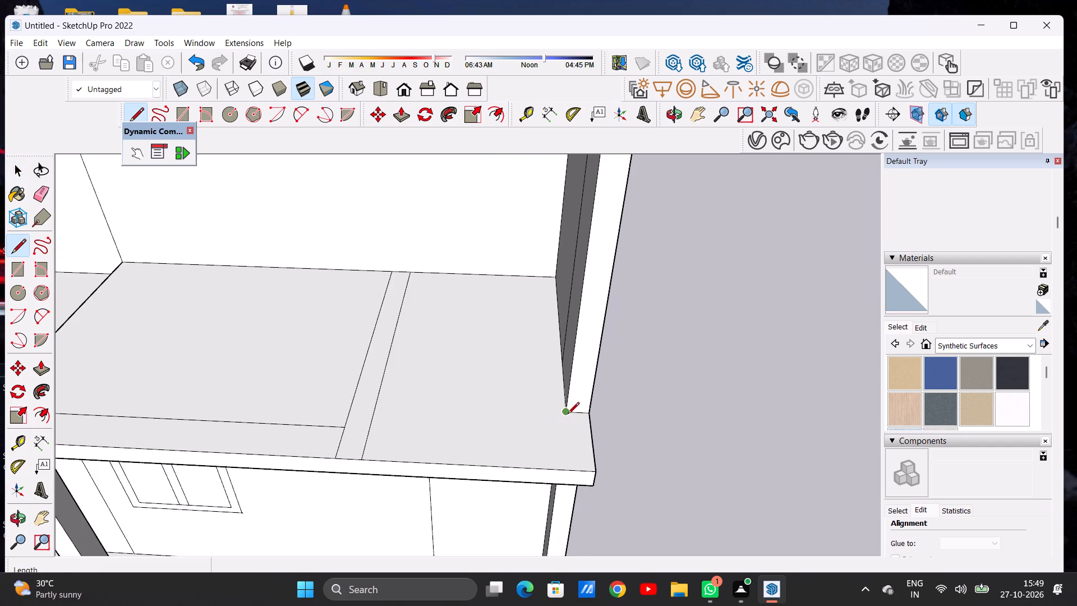
left_click(568, 413)
left_click(568, 471)
key("space")
Push/Pull the narrow strip crossing the roof slab up 9' 5" to form an upper-floor partition wall.
scroll(542, 405, "down", 4)
scroll(544, 407, "up", 1)
scroll(545, 410, "down", 2)
key("p")
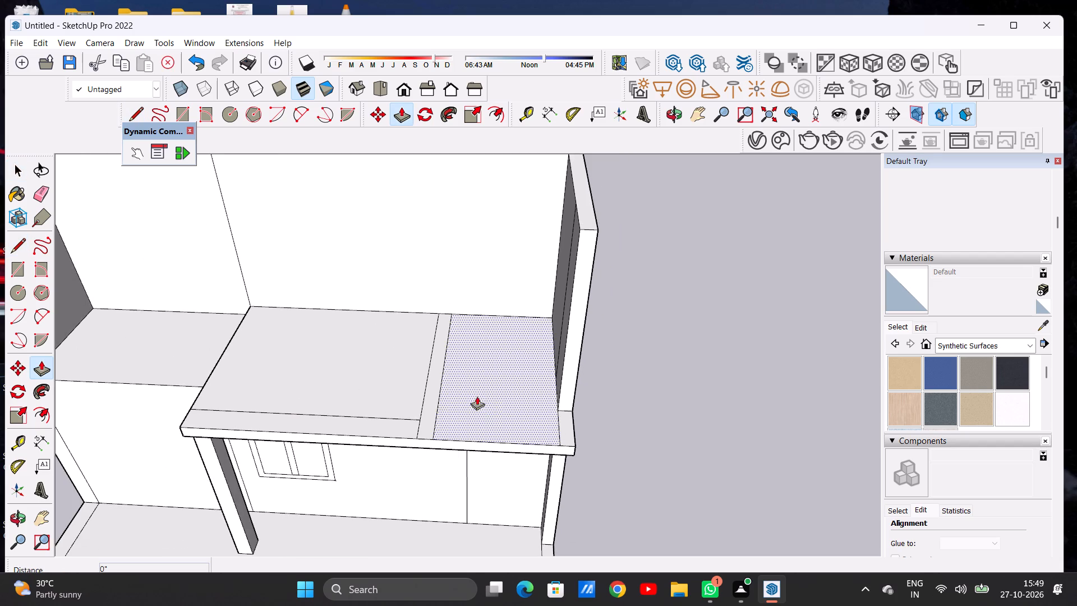
left_click(423, 413)
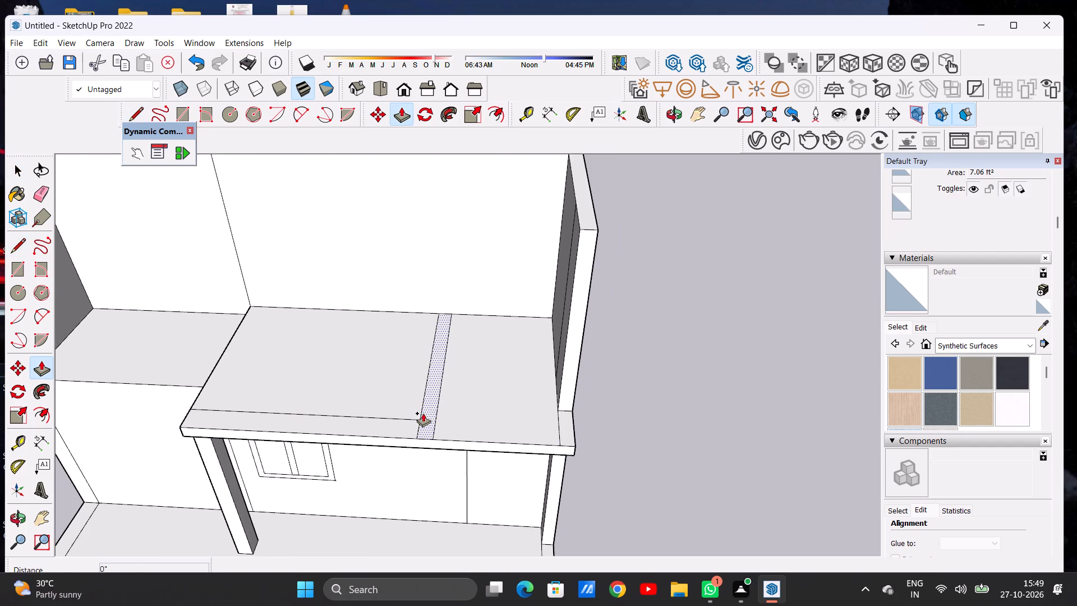
scroll(430, 335, "down", 14)
scroll(458, 307, "up", 4)
scroll(457, 307, "down", 1)
scroll(456, 309, "up", 1)
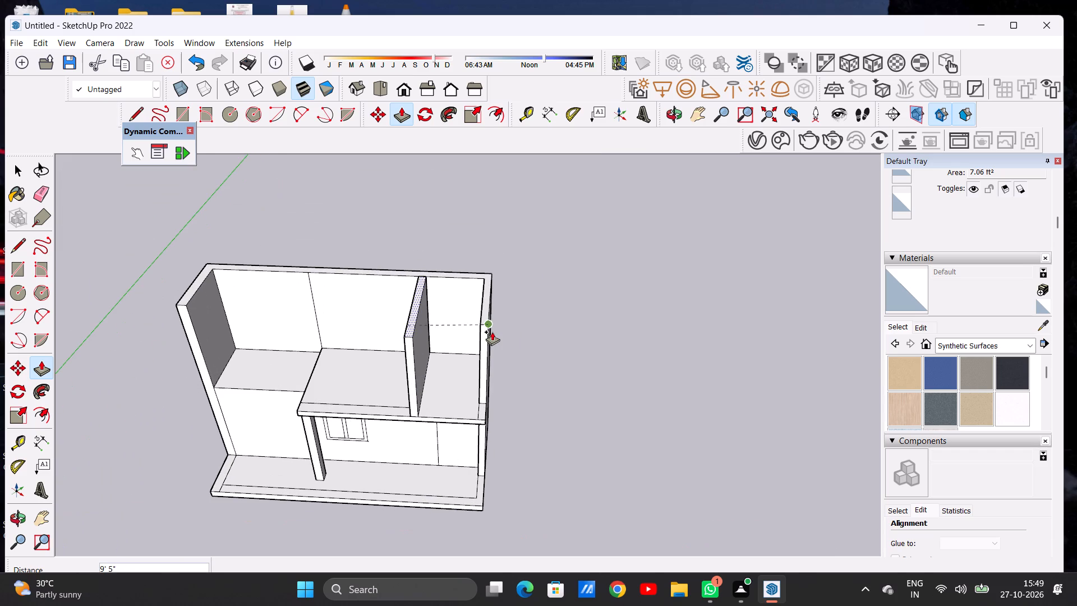
left_click(492, 332)
Push/Pull the strip along the roof slab's front edge, between the column-side end and the partition, up about 10 1/16".
scroll(384, 406, "up", 10)
scroll(416, 407, "down", 1)
scroll(416, 407, "up", 1)
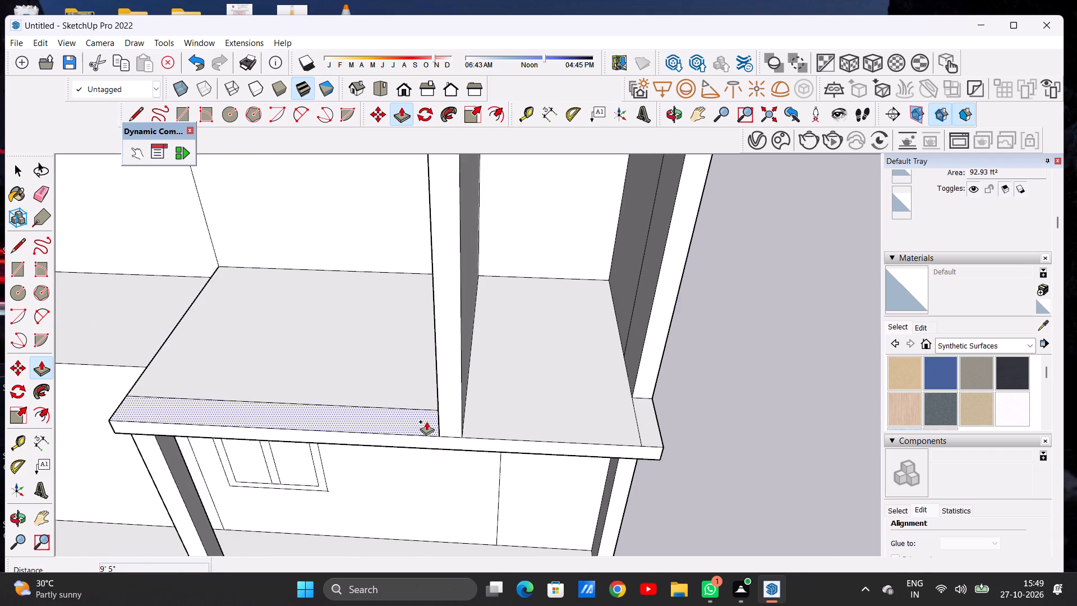
left_click(426, 421)
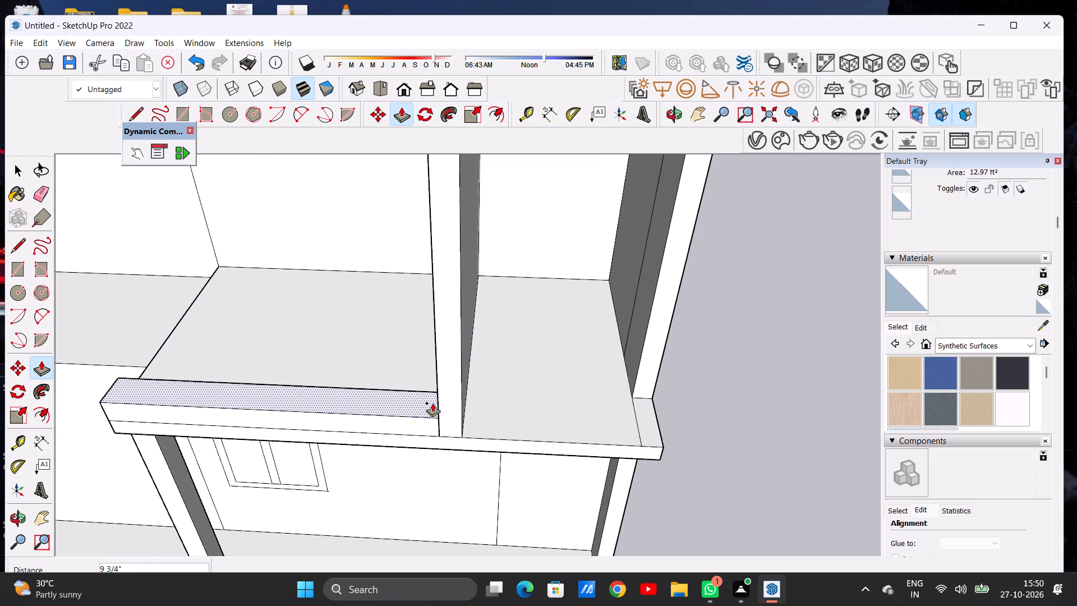
key("space")
key("p")
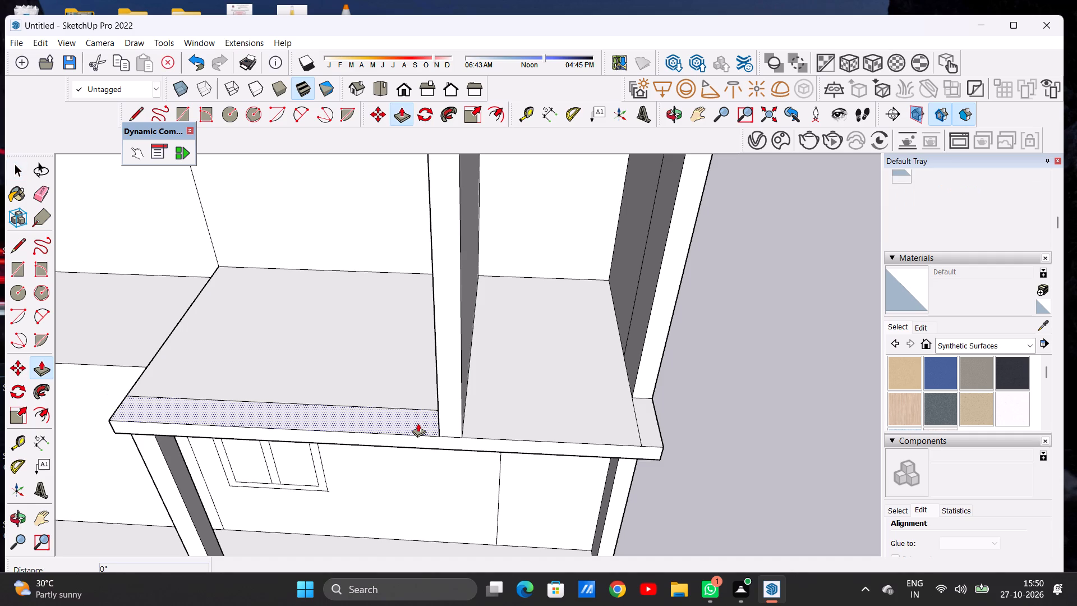
left_click(418, 423)
left_click(432, 403)
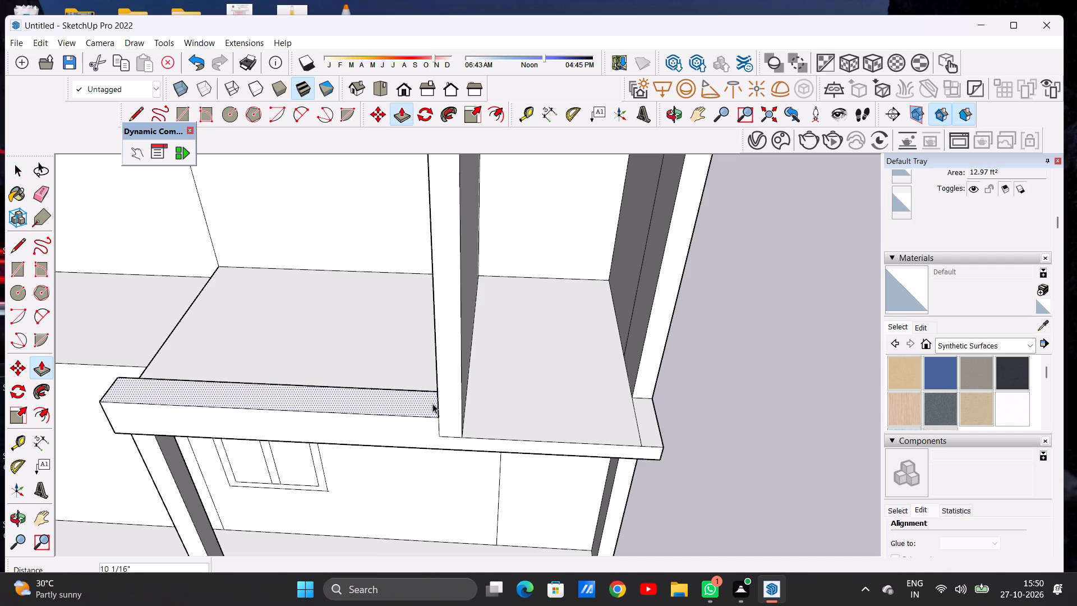
Examine the partition wall, front parapet and upper floor from the front and from above.
key("space")
scroll(497, 398, "down", 1)
scroll(499, 399, "up", 1)
scroll(501, 399, "down", 2)
middle_click_drag(450, 426, 490, 336)
scroll(476, 396, "down", 5)
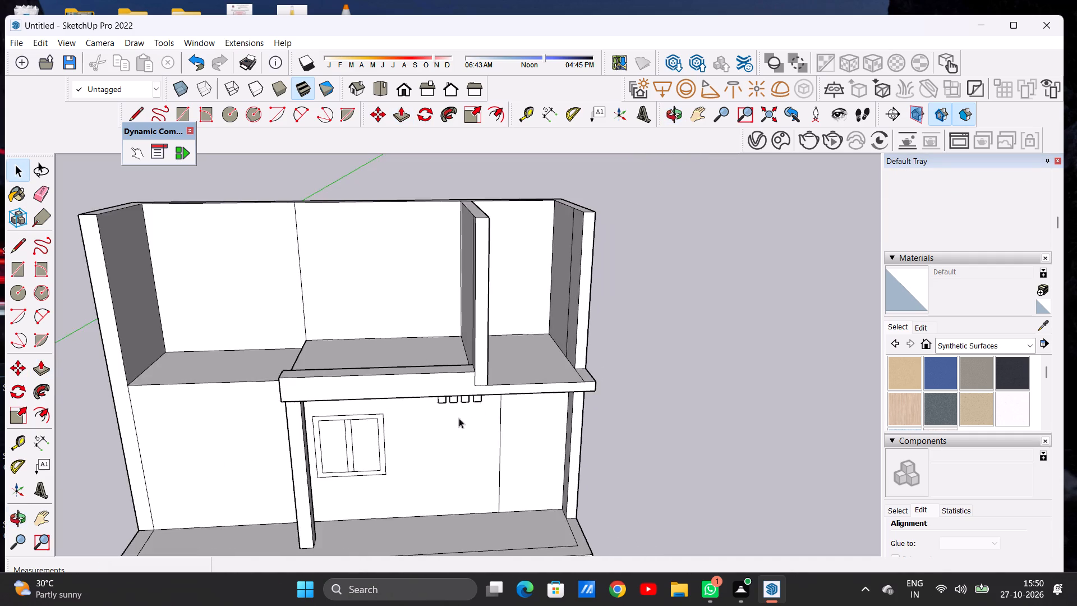
middle_click_drag(459, 418, 441, 396)
scroll(439, 399, "down", 3)
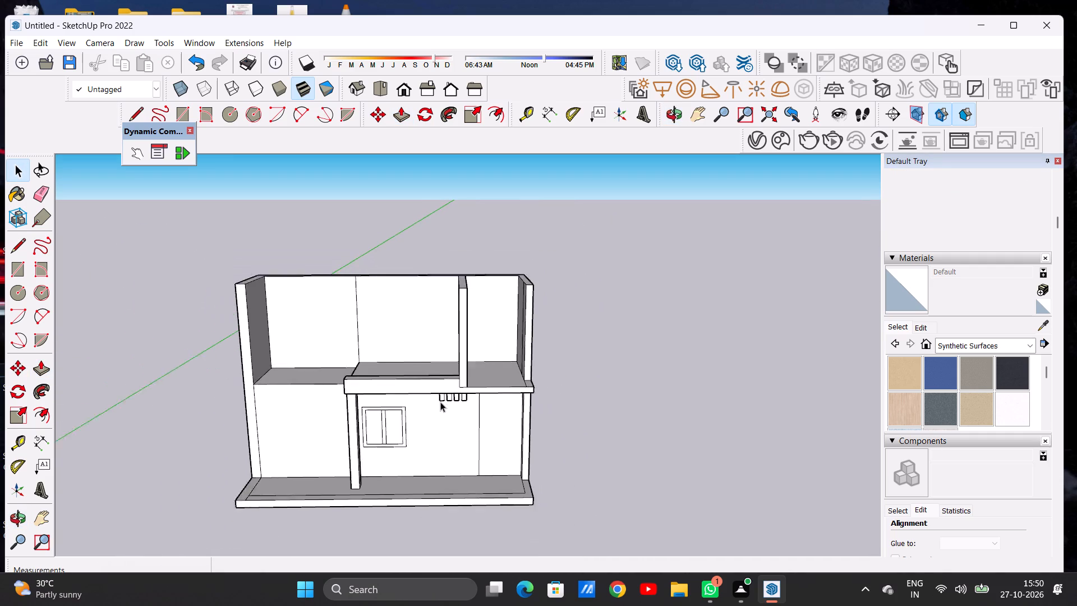
scroll(440, 402, "down", 2)
scroll(440, 402, "up", 1)
scroll(421, 355, "down", 2)
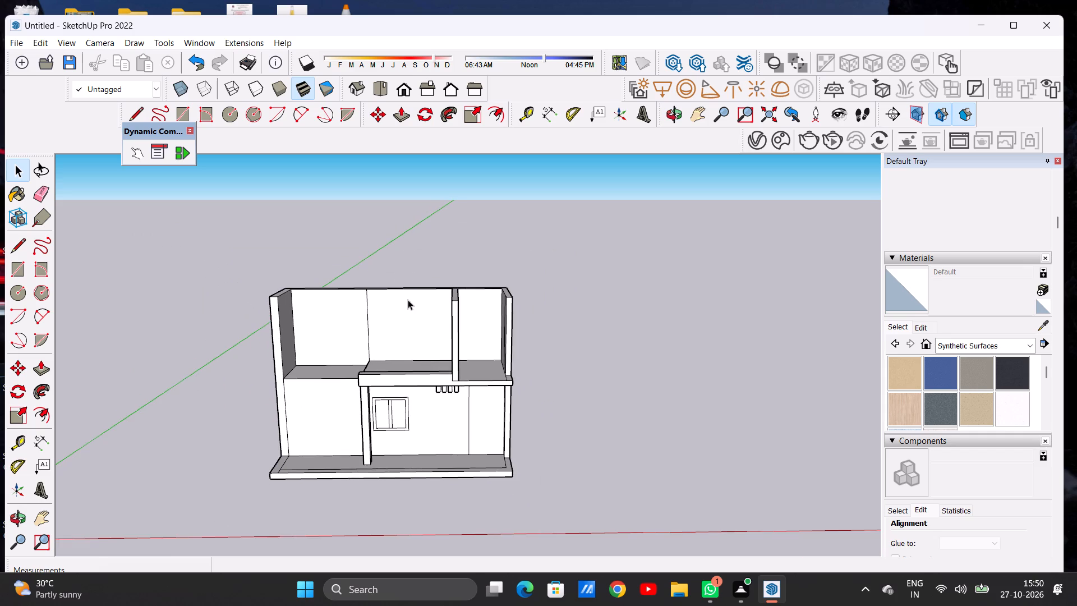
middle_click_drag(408, 297, 424, 424)
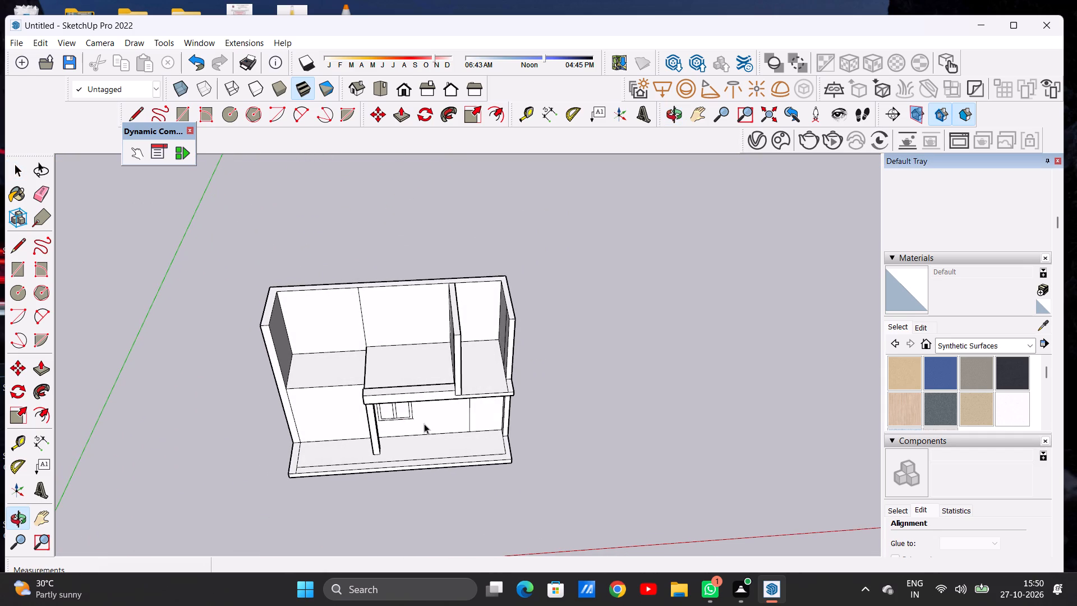
scroll(421, 367, "up", 1)
scroll(421, 367, "down", 1)
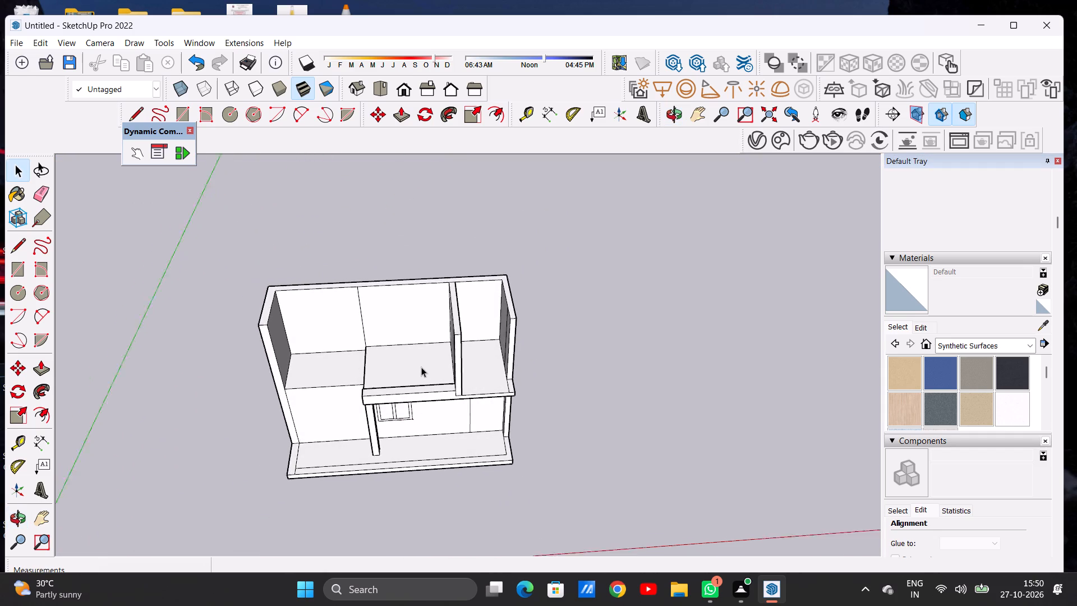
scroll(421, 367, "up", 3)
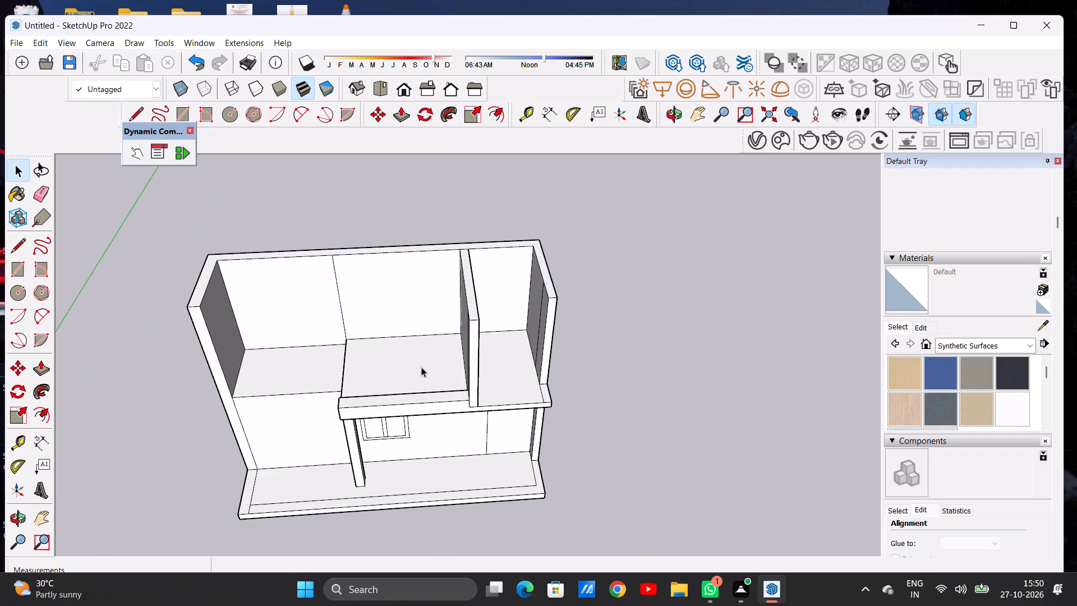
scroll(444, 371, "down", 6)
middle_click_drag(444, 392, 416, 301)
scroll(415, 315, "up", 1)
scroll(415, 315, "down", 1)
scroll(415, 315, "up", 3)
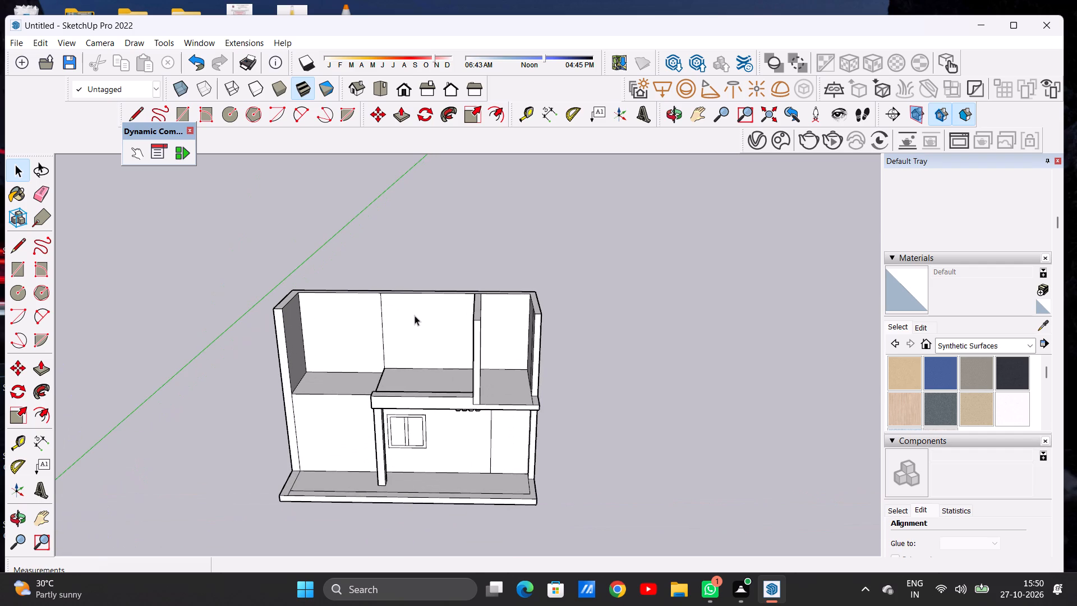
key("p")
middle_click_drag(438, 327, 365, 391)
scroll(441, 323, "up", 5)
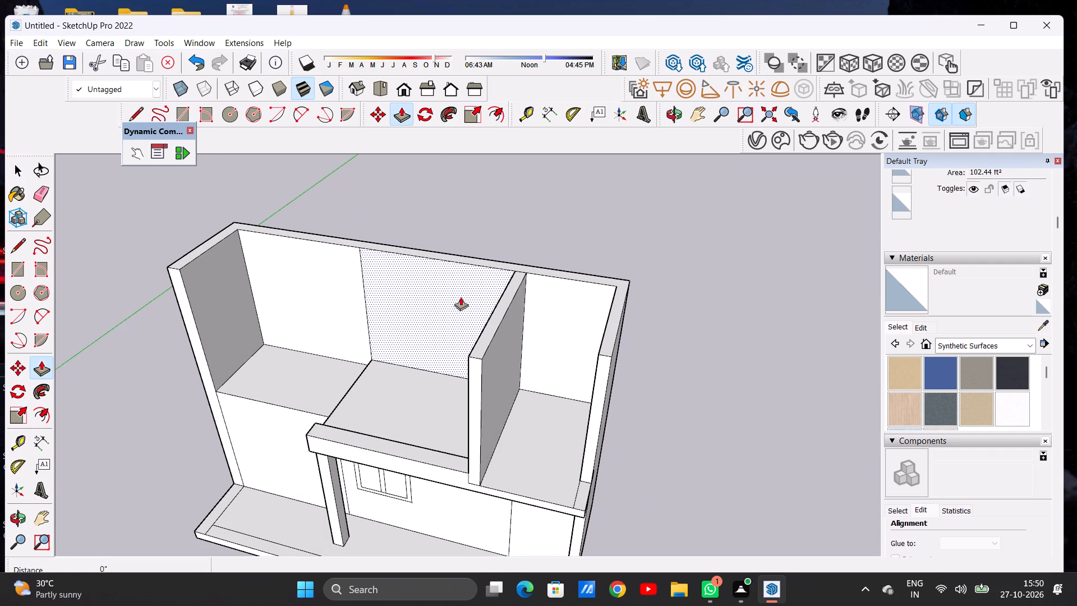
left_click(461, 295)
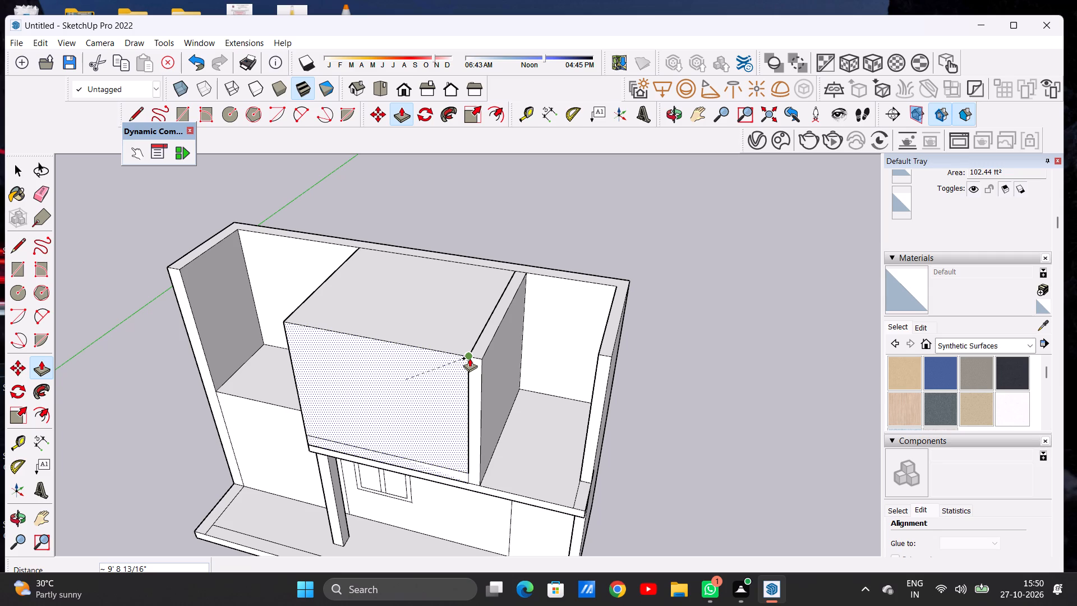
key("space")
Examine the upper-floor back wall, partition and roof slab from above at several angles.
scroll(490, 319, "down", 9)
middle_click_drag(443, 334, 476, 343)
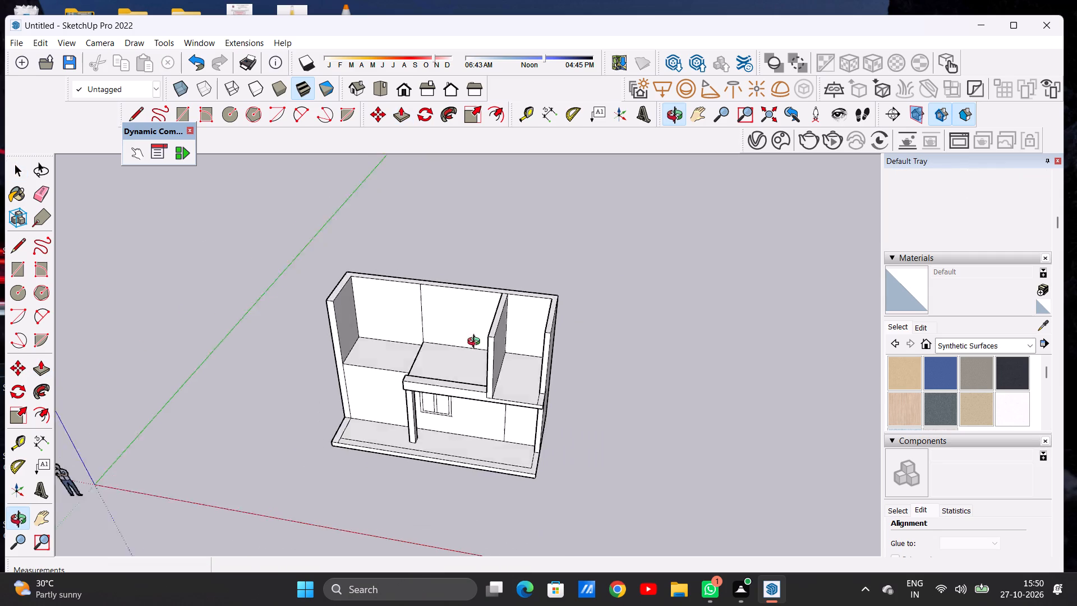
middle_click_drag(476, 343, 483, 389)
scroll(414, 368, "up", 5)
middle_click_drag(413, 364, 446, 398)
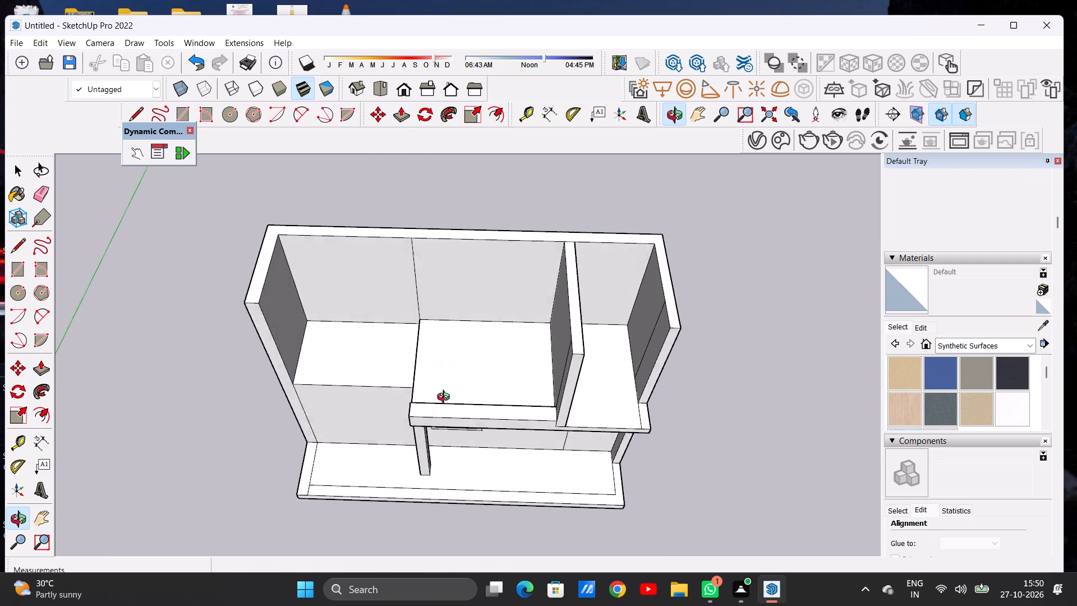
middle_click_drag(446, 398, 448, 411)
scroll(470, 374, "up", 3)
middle_click_drag(468, 372, 525, 391)
middle_click_drag(525, 391, 511, 374)
scroll(516, 329, "down", 7)
middle_click_drag(518, 356, 498, 350)
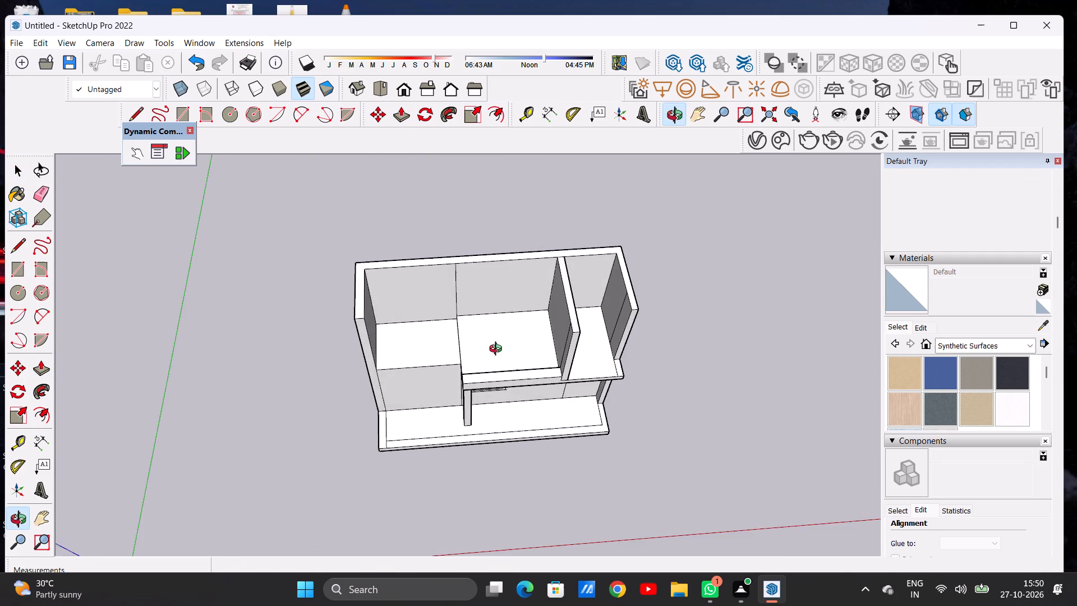
middle_click_drag(498, 350, 497, 352)
scroll(497, 352, "up", 5)
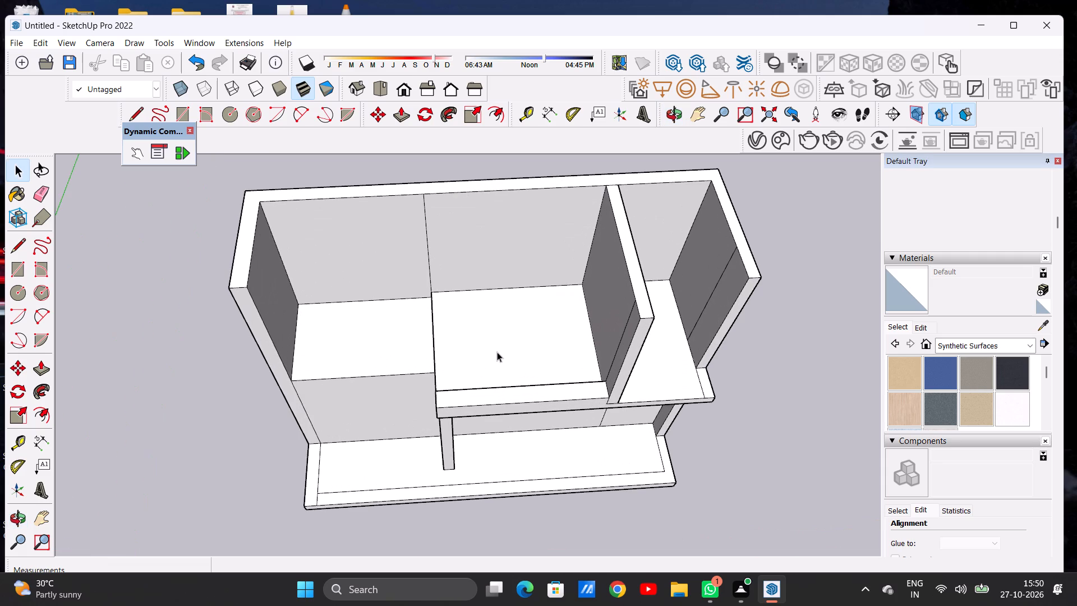
Push/Pull the upper back wall section between the vertical dividing edge and the partition forward about 5' 3/16".
key("l")
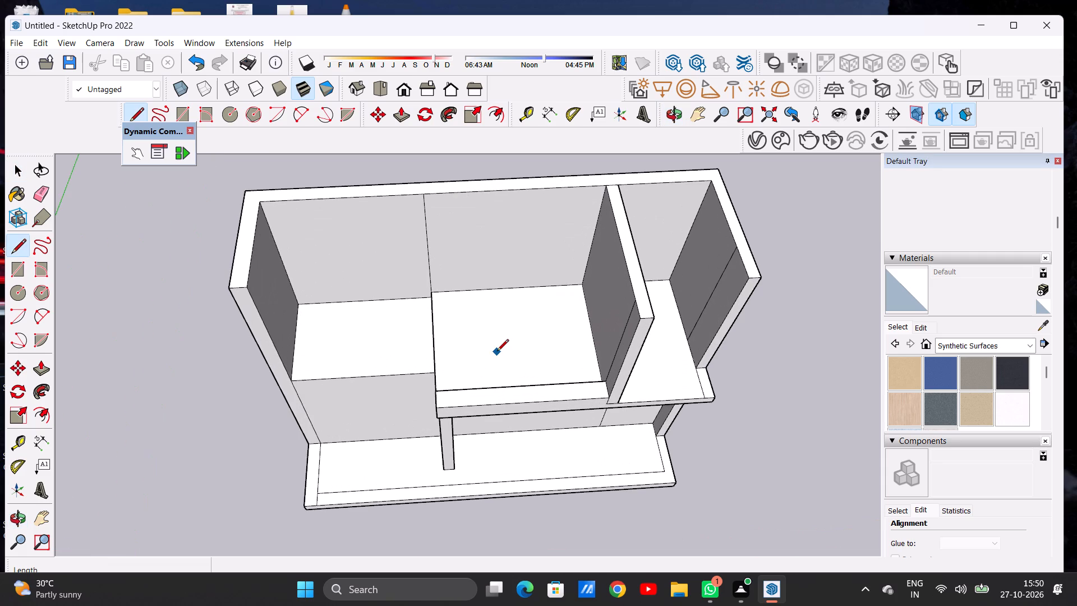
key("space")
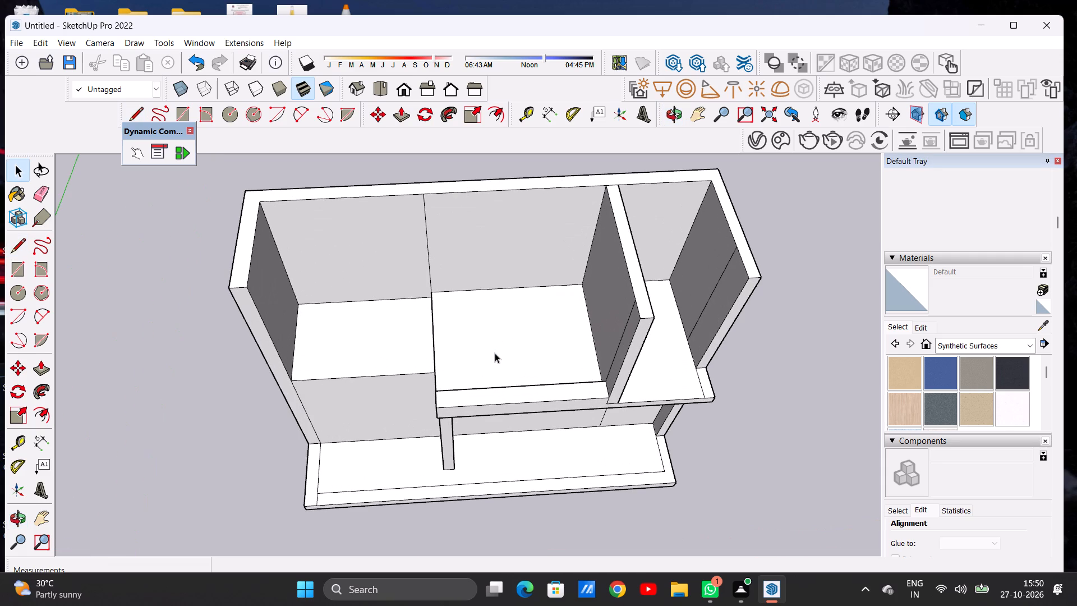
key("p")
left_click(535, 222)
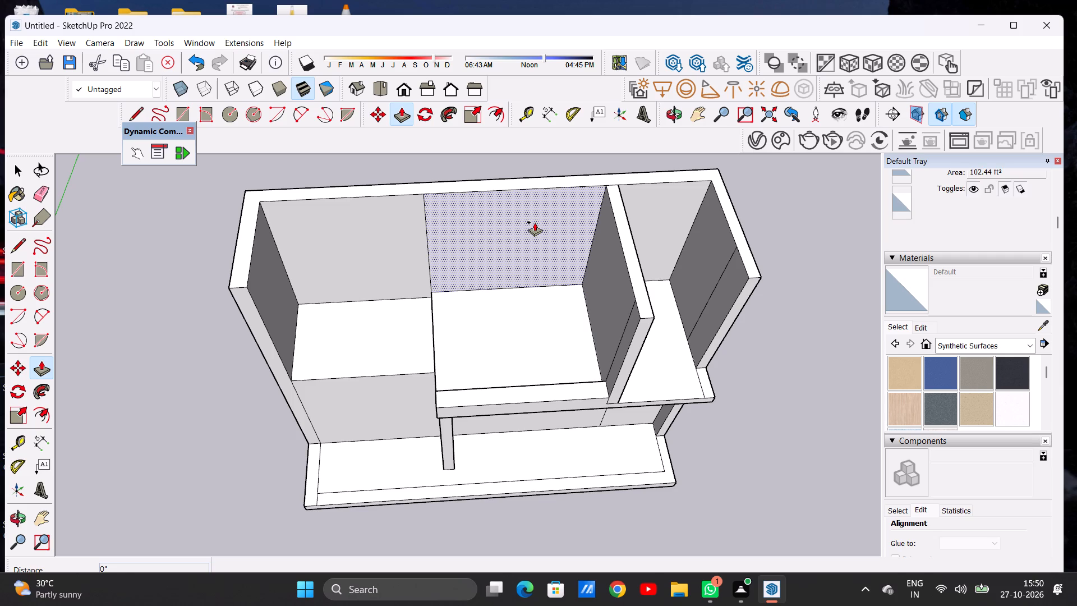
left_click(558, 282)
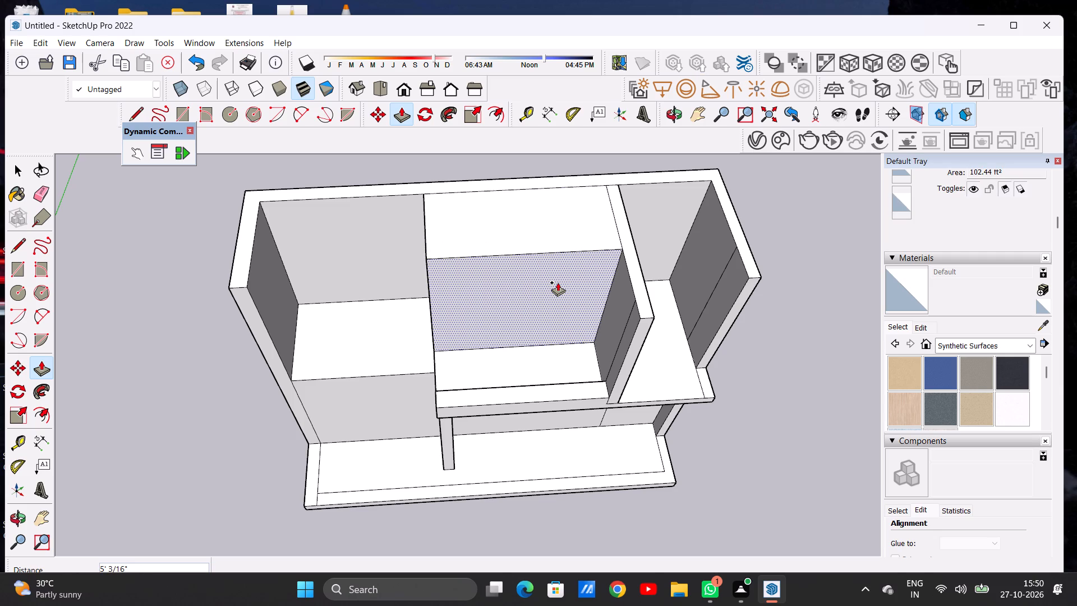
key("space")
Examine the front elevation and the upper floor around the forward-set back wall section.
scroll(529, 284, "down", 6)
middle_click_drag(530, 329, 519, 211)
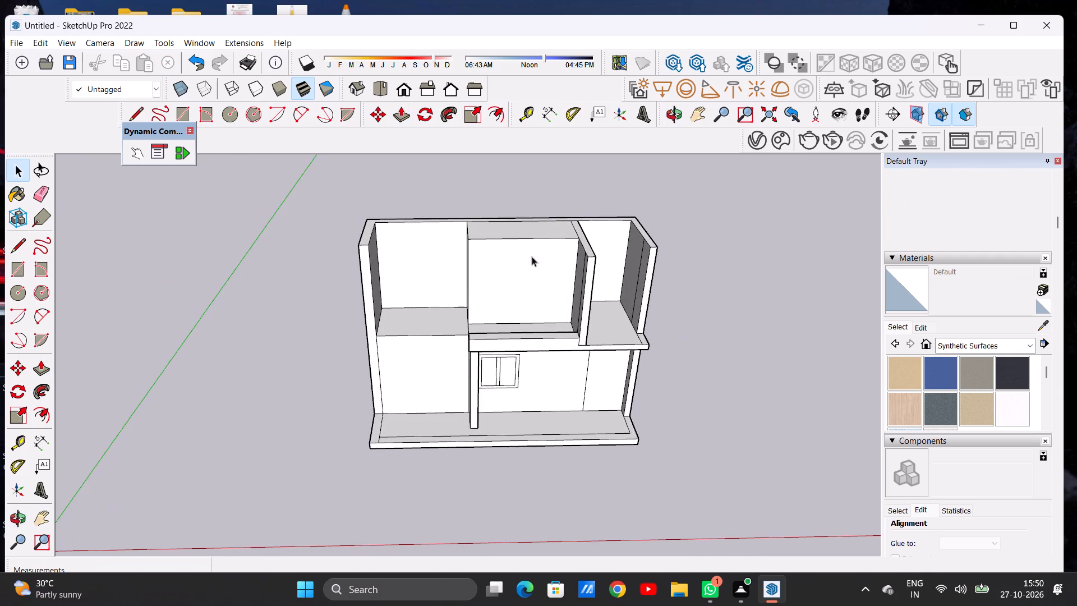
scroll(555, 286, "up", 5)
middle_click_drag(536, 314, 521, 235)
scroll(535, 274, "down", 4)
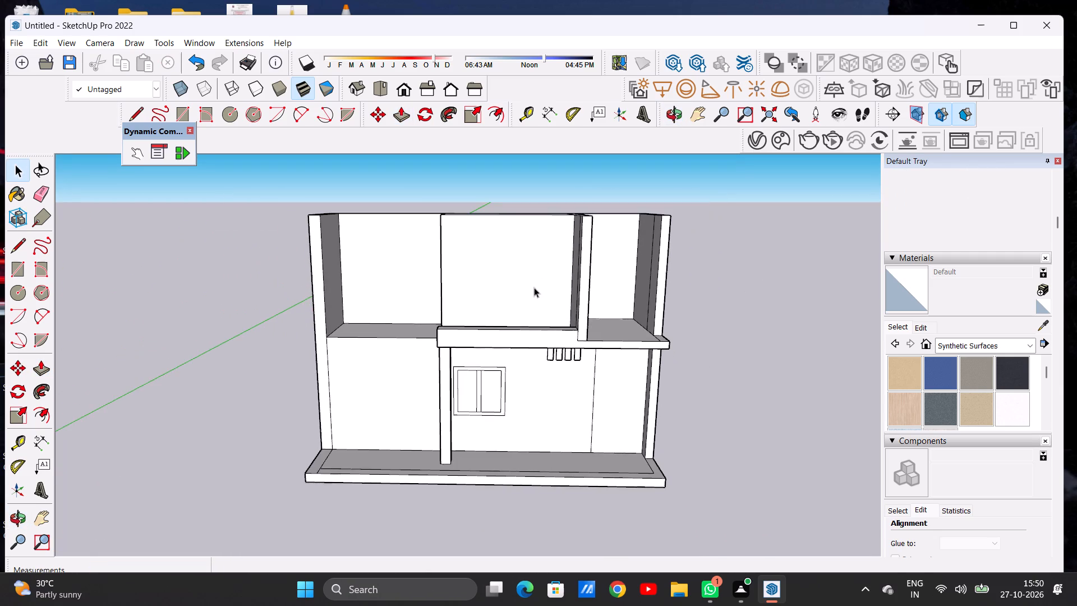
scroll(517, 250, "up", 4)
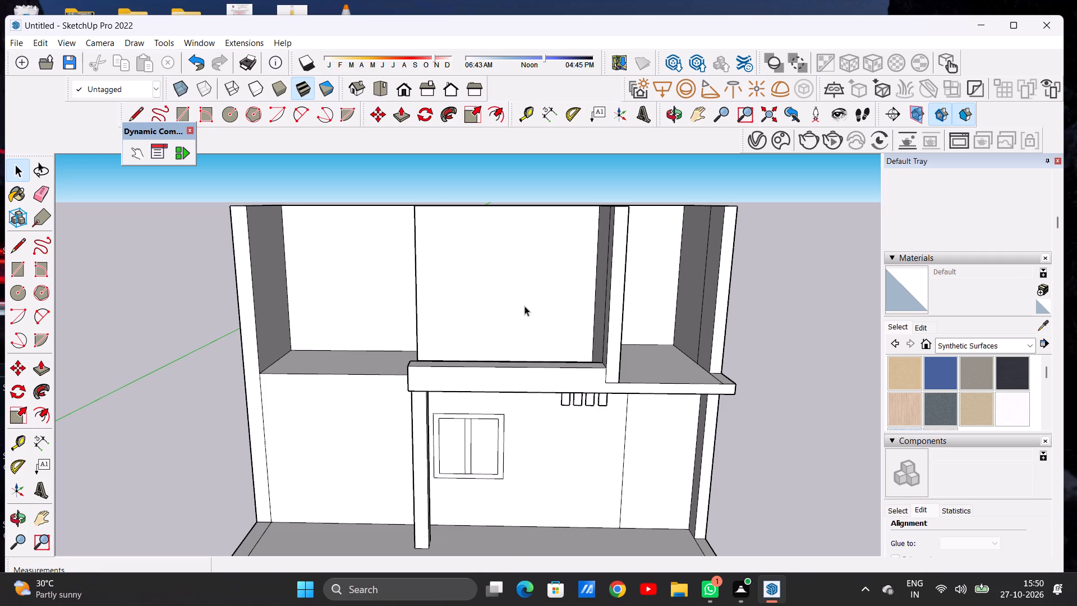
scroll(526, 306, "down", 4)
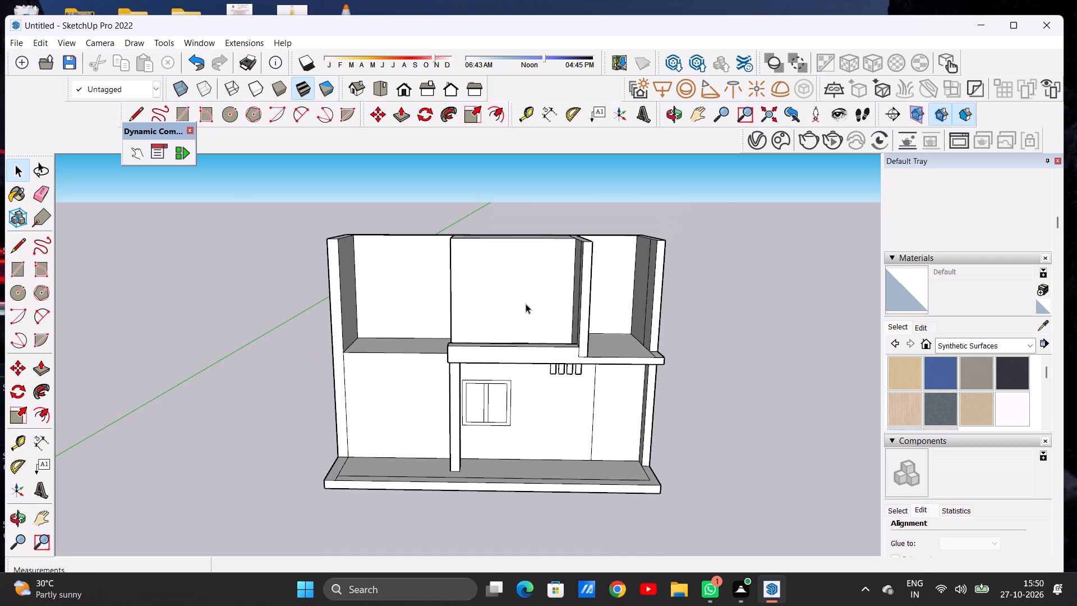
middle_click_drag(498, 272, 494, 255)
scroll(505, 253, "up", 1)
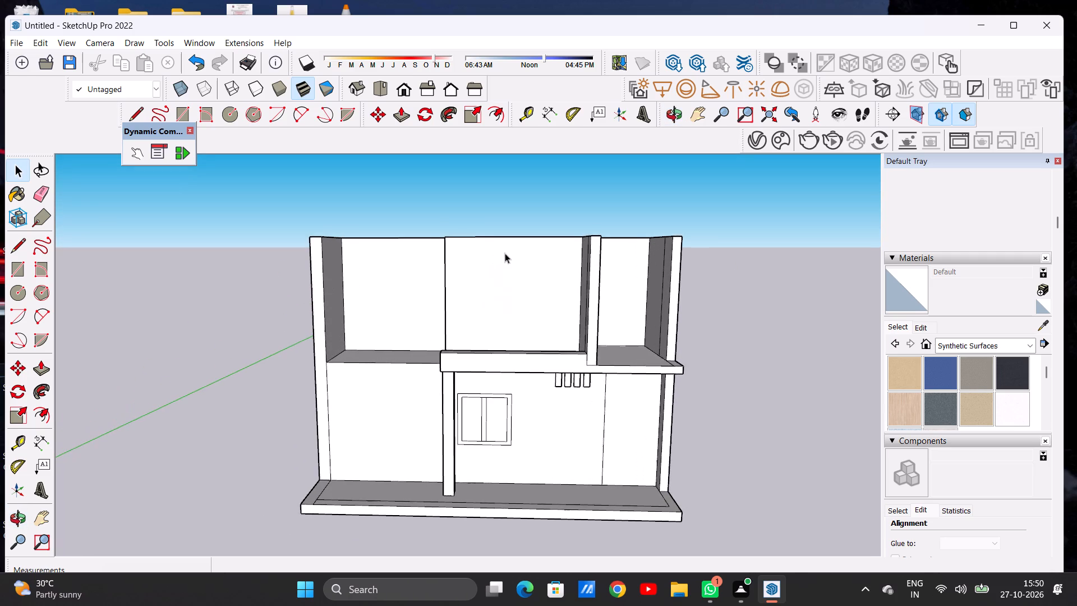
scroll(505, 253, "up", 1)
scroll(514, 272, "down", 1)
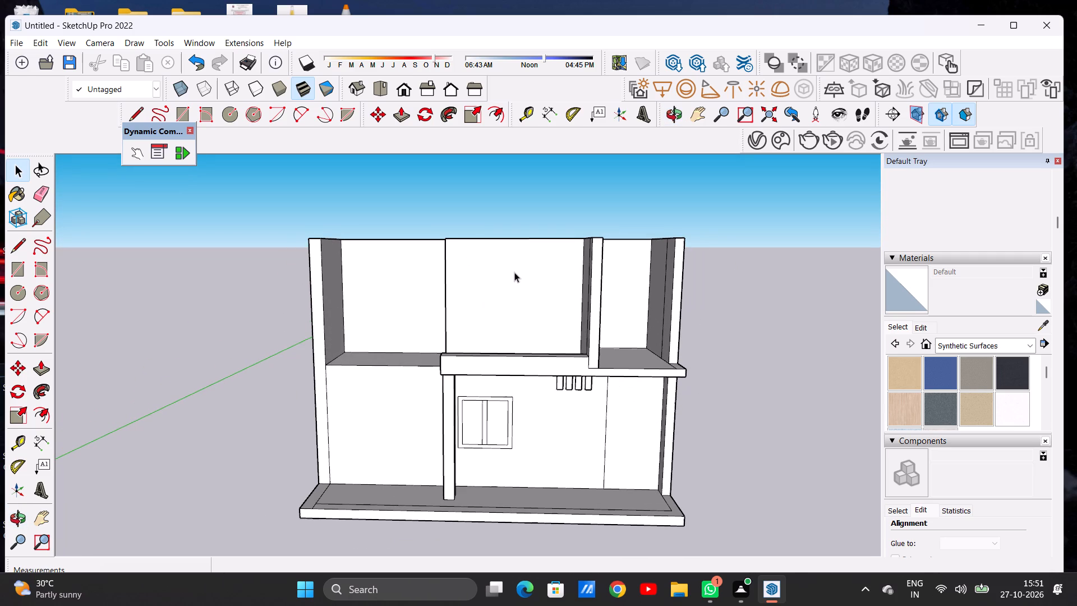
scroll(514, 272, "up", 1)
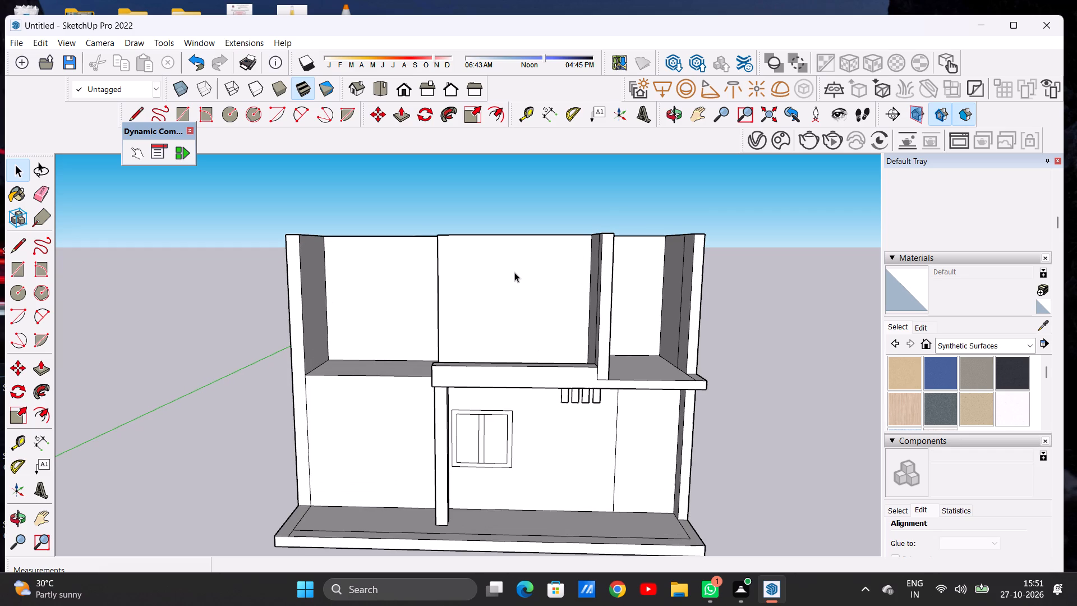
scroll(514, 272, "up", 1)
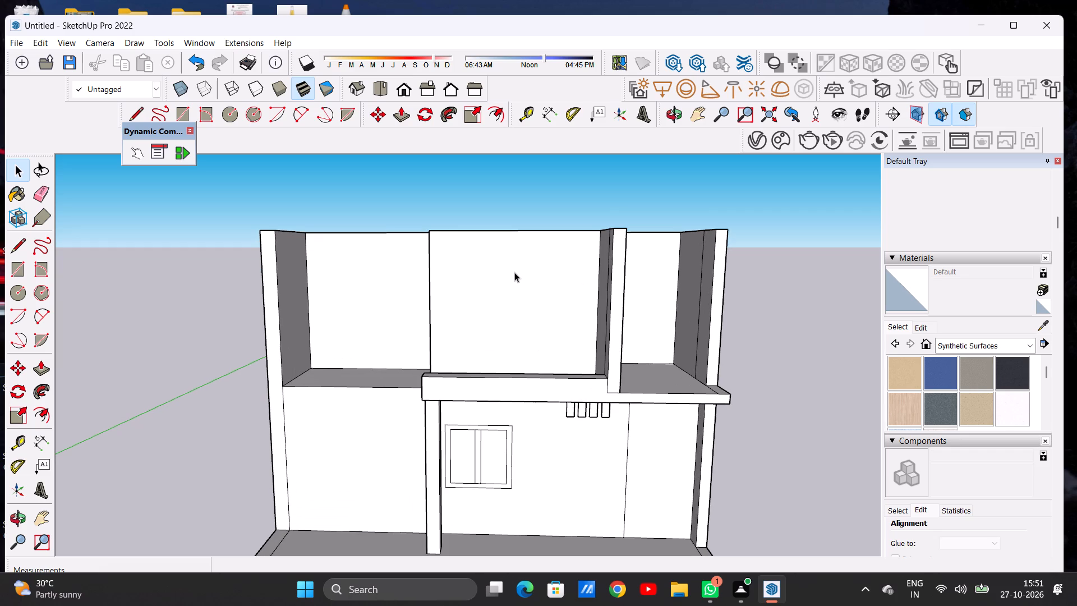
scroll(514, 272, "down", 3)
middle_click_drag(505, 255, 517, 387)
scroll(440, 362, "up", 1)
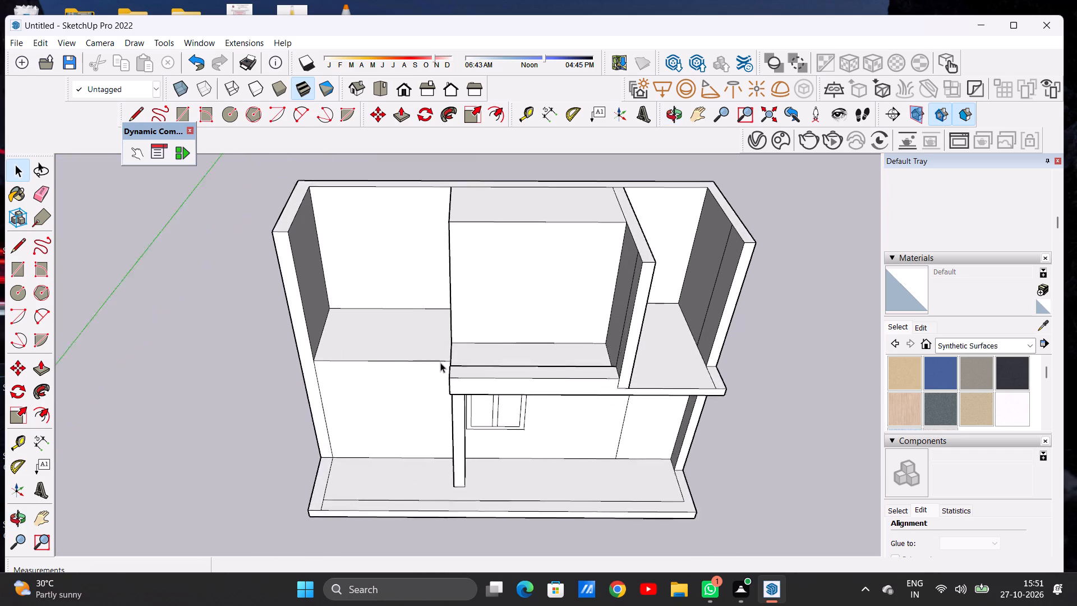
Push/Pull the upper floor area beside the column side up about 9' 6 7/8", flush with the wall tops.
scroll(440, 362, "up", 2)
key("p")
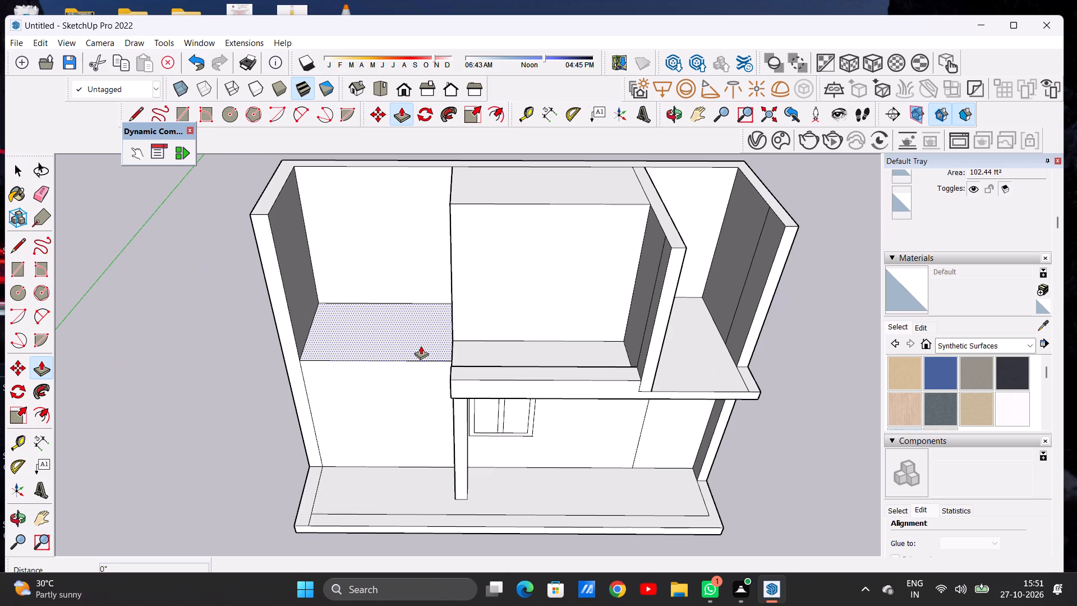
left_click(421, 346)
scroll(433, 267, "down", 8)
scroll(438, 241, "up", 1)
scroll(438, 241, "down", 1)
scroll(438, 241, "up", 10)
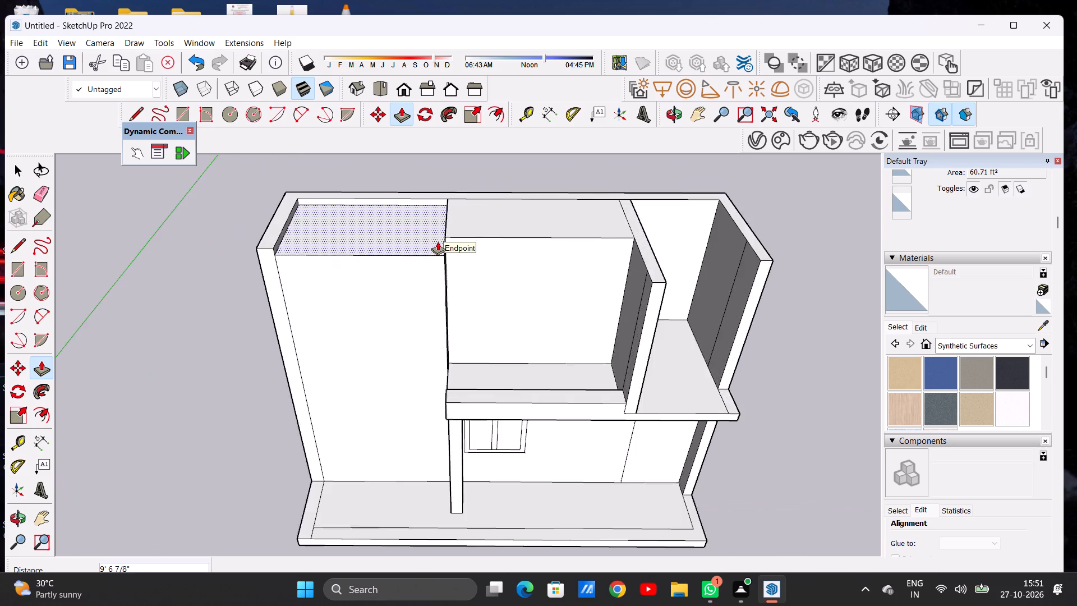
left_click(453, 236)
key("space")
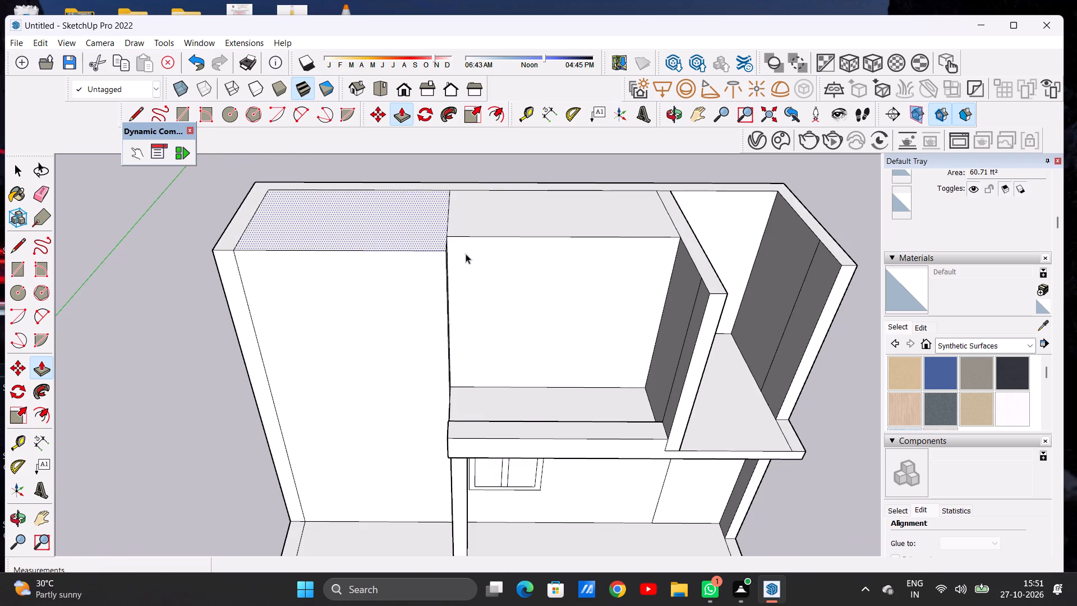
Erase the extra vertical edge on the narrow side face between the raised block and the recessed upper wall.
scroll(468, 274, "down", 5)
middle_click_drag(483, 330, 478, 226)
scroll(523, 299, "up", 2)
scroll(523, 299, "down", 1)
scroll(529, 305, "up", 2)
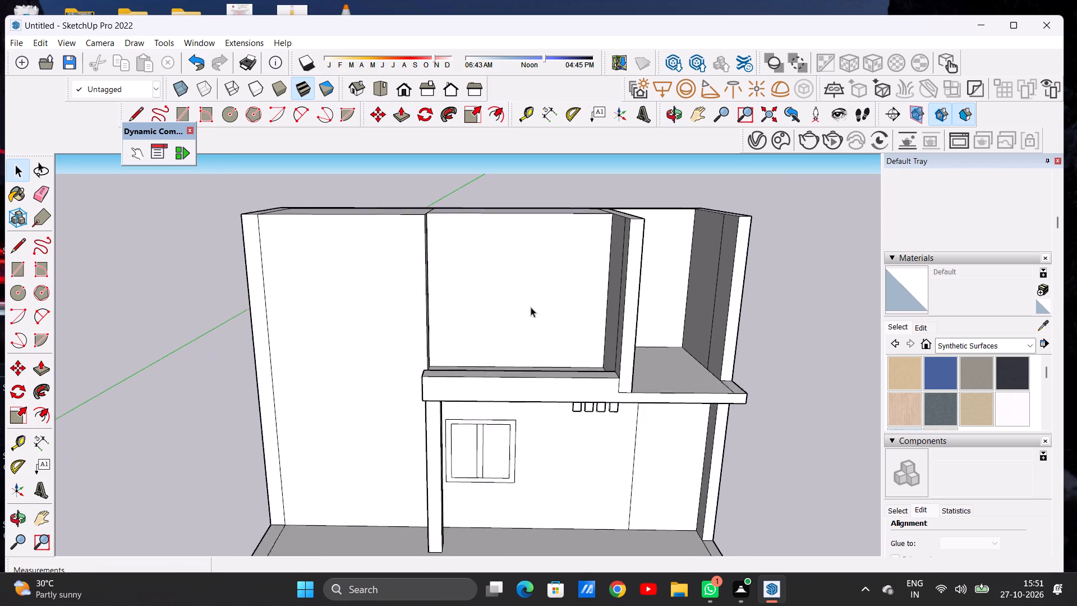
scroll(531, 307, "up", 1)
middle_click_drag(538, 316, 406, 340)
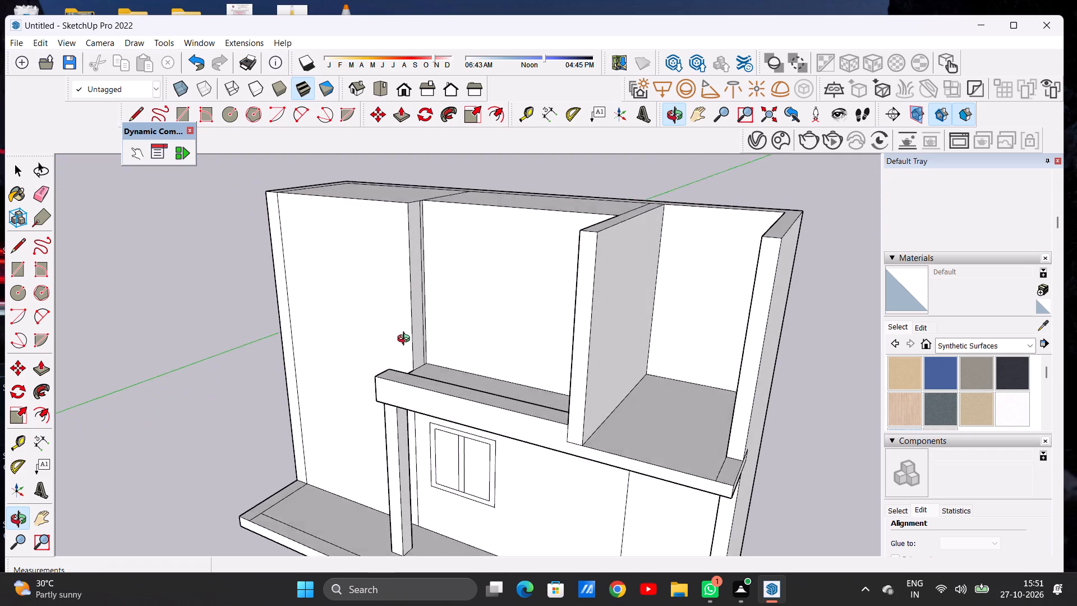
middle_click_drag(406, 340, 406, 351)
scroll(418, 212, "up", 4)
scroll(421, 208, "down", 1)
scroll(426, 203, "up", 5)
scroll(420, 215, "down", 1)
scroll(414, 224, "up", 4)
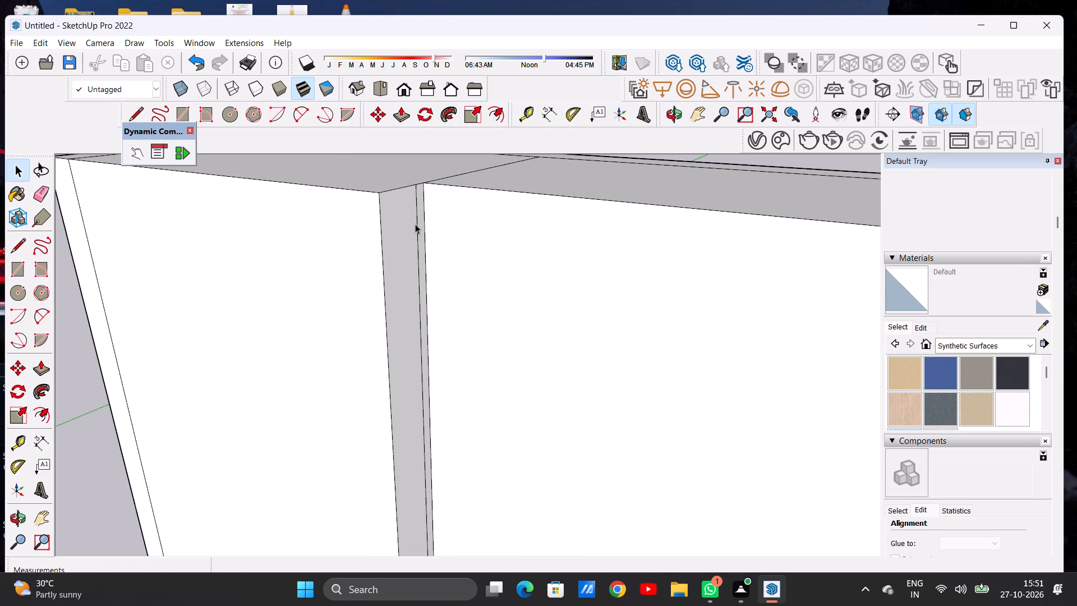
key("e")
scroll(415, 224, "up", 4)
left_click(417, 217)
key("space")
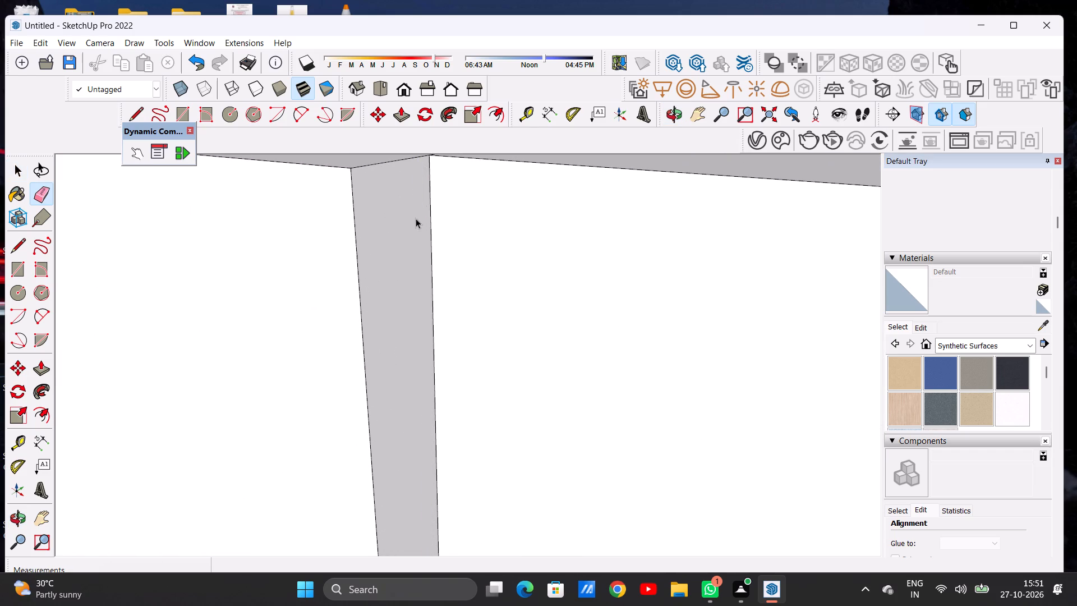
scroll(422, 261, "down", 19)
middle_click_drag(440, 293, 522, 249)
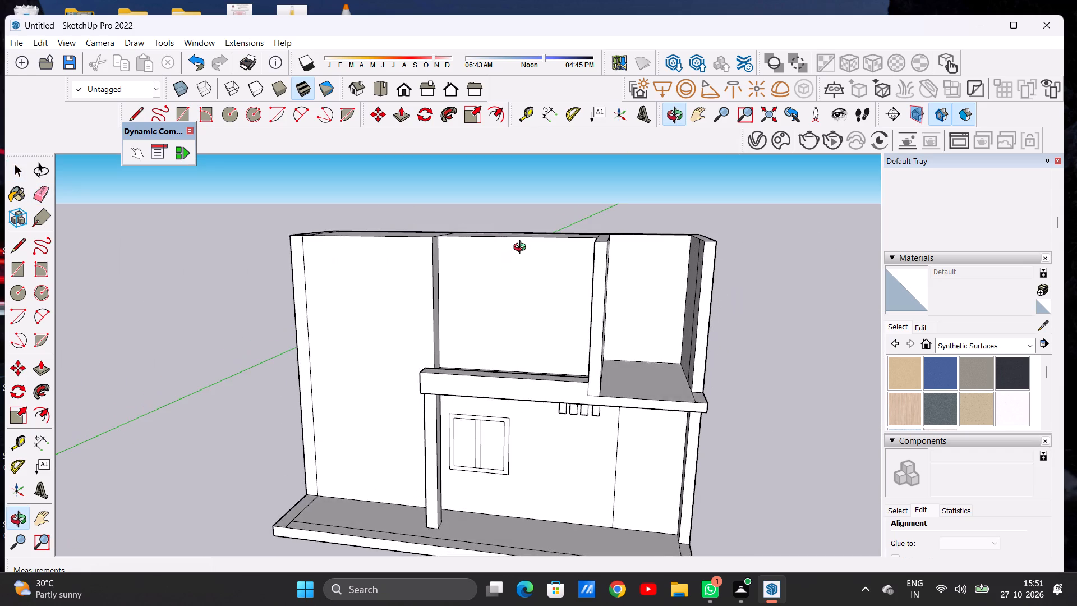
Push/Pull the narrow front face of the upper end wall forward about 2' 2 15/16", flush with the roof slab's front edge.
middle_click_drag(522, 249, 550, 232)
scroll(497, 286, "down", 4)
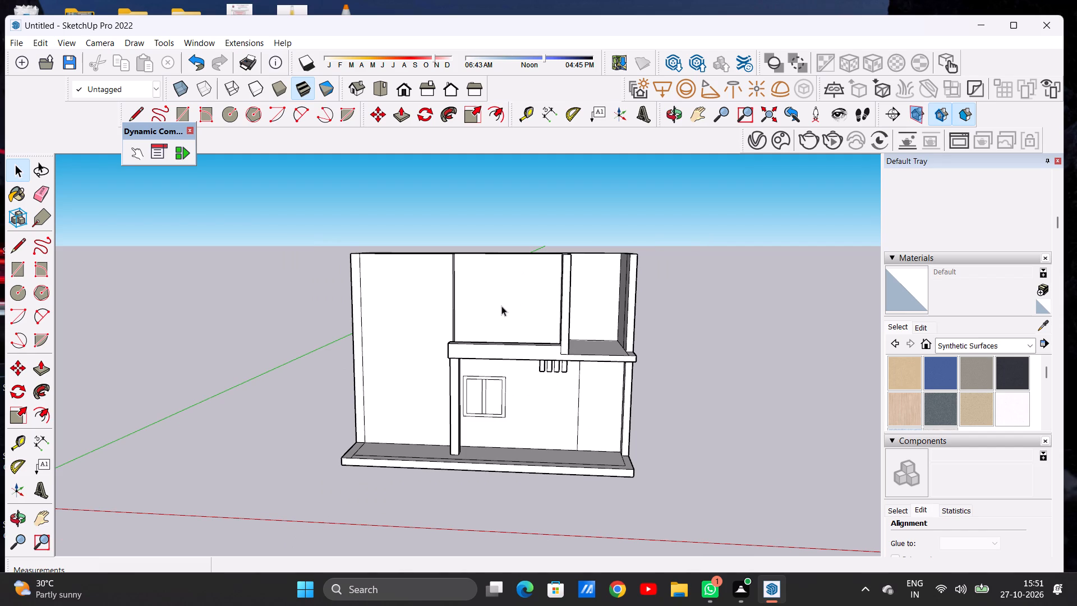
middle_click_drag(566, 309, 565, 361)
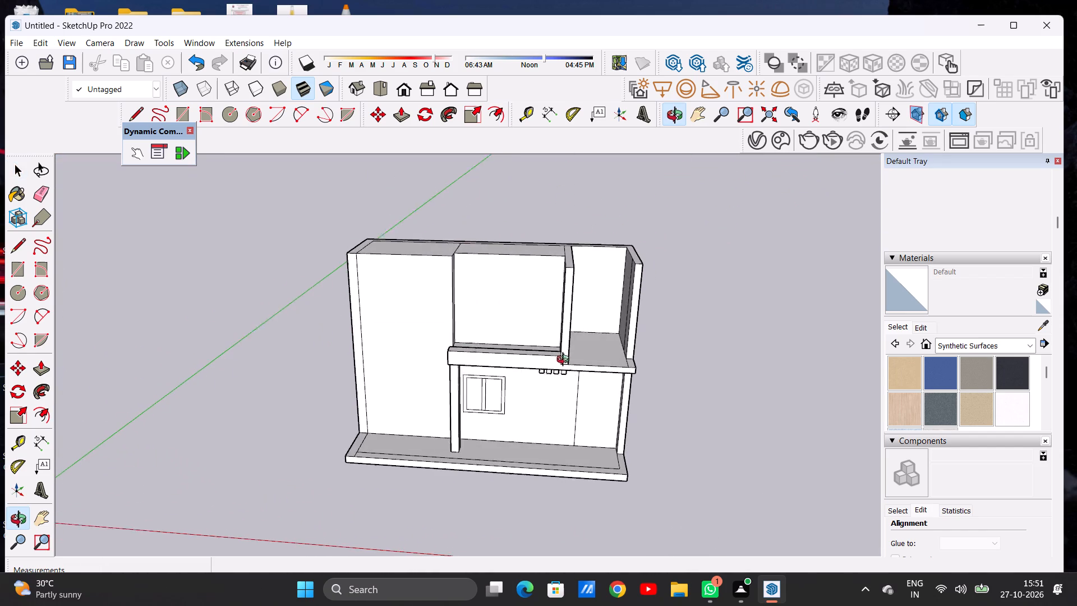
middle_click_drag(565, 361, 573, 357)
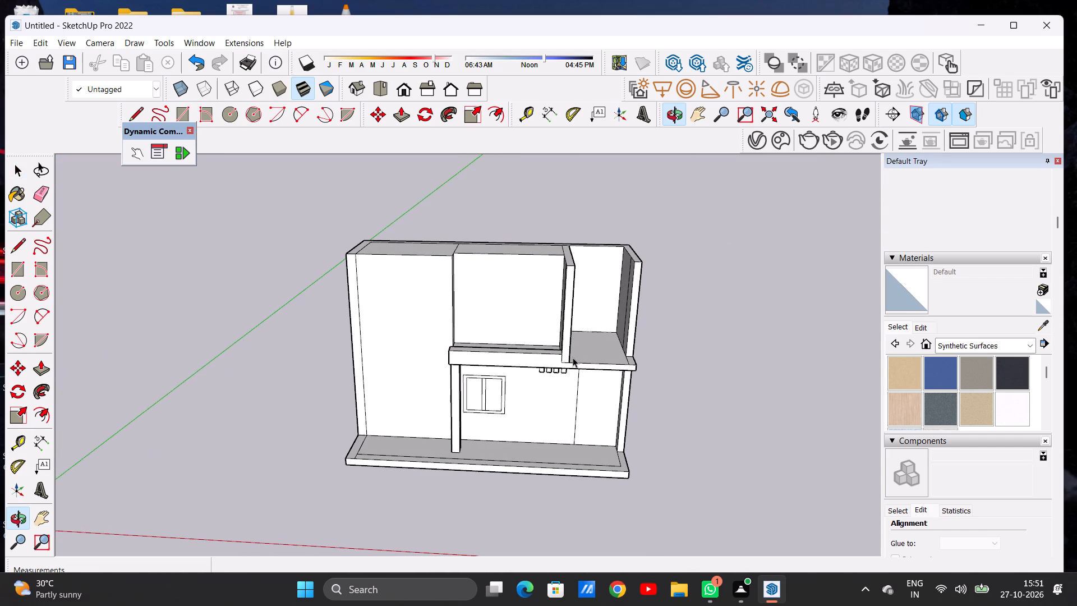
scroll(486, 346, "down", 3)
scroll(567, 345, "up", 8)
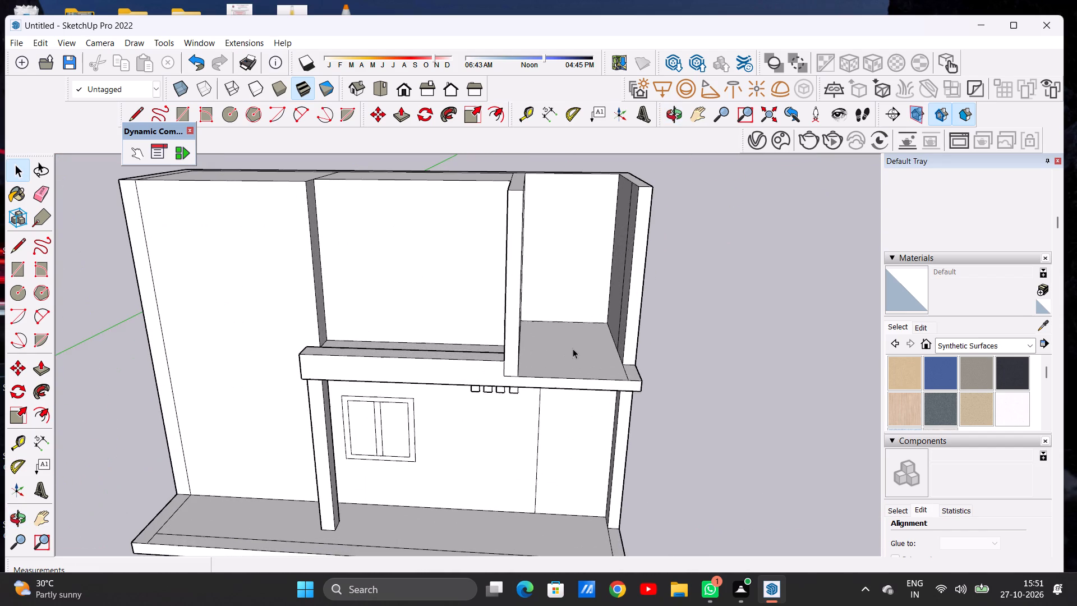
scroll(567, 309, "down", 4)
middle_click_drag(613, 358, 551, 416)
scroll(604, 365, "up", 6)
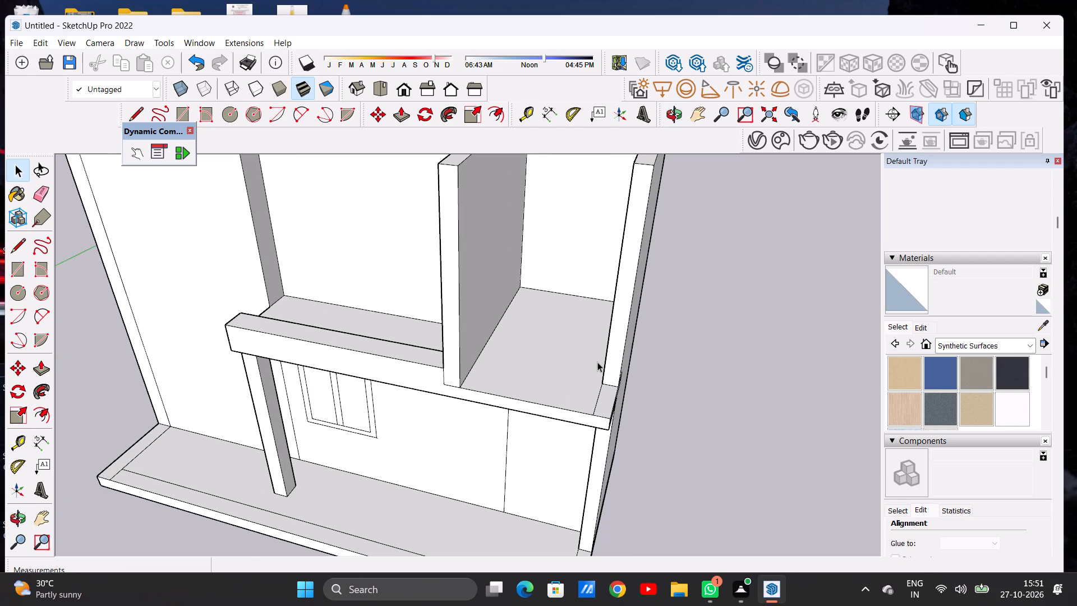
key("p")
left_click(609, 375)
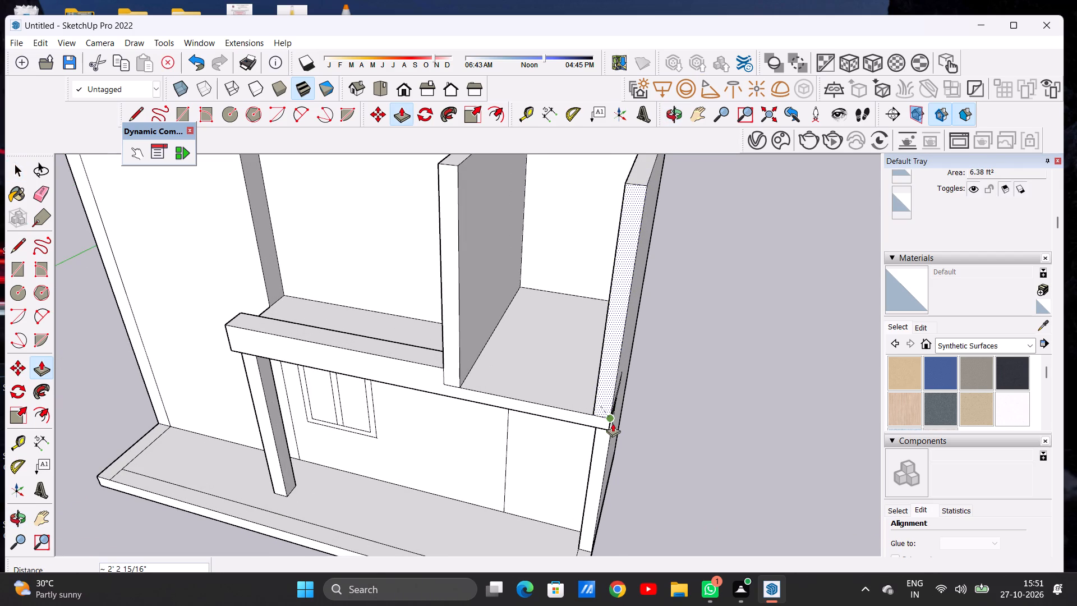
left_click(613, 423)
key("space")
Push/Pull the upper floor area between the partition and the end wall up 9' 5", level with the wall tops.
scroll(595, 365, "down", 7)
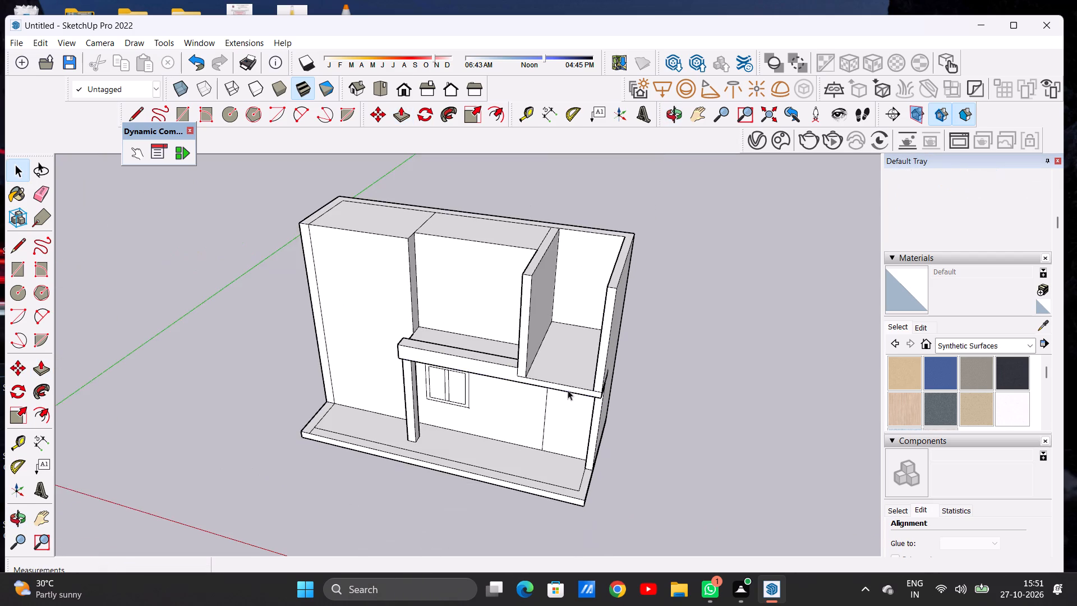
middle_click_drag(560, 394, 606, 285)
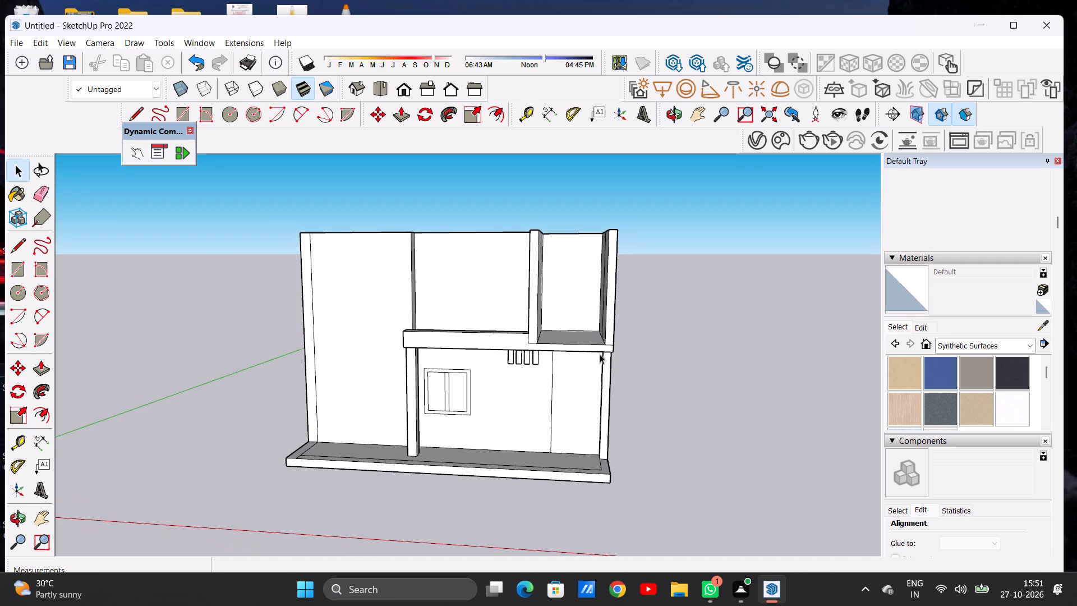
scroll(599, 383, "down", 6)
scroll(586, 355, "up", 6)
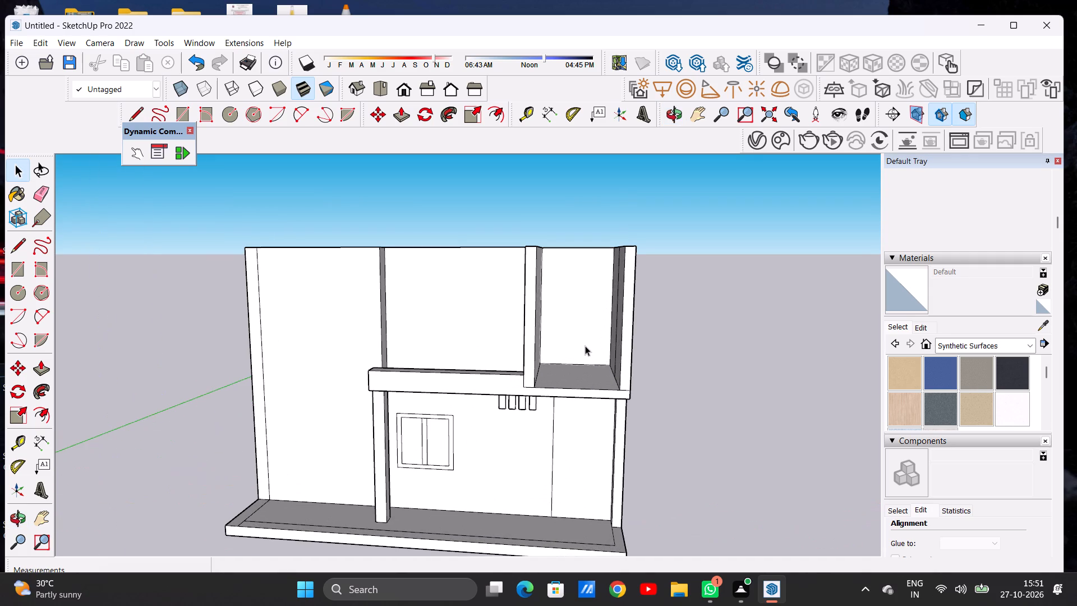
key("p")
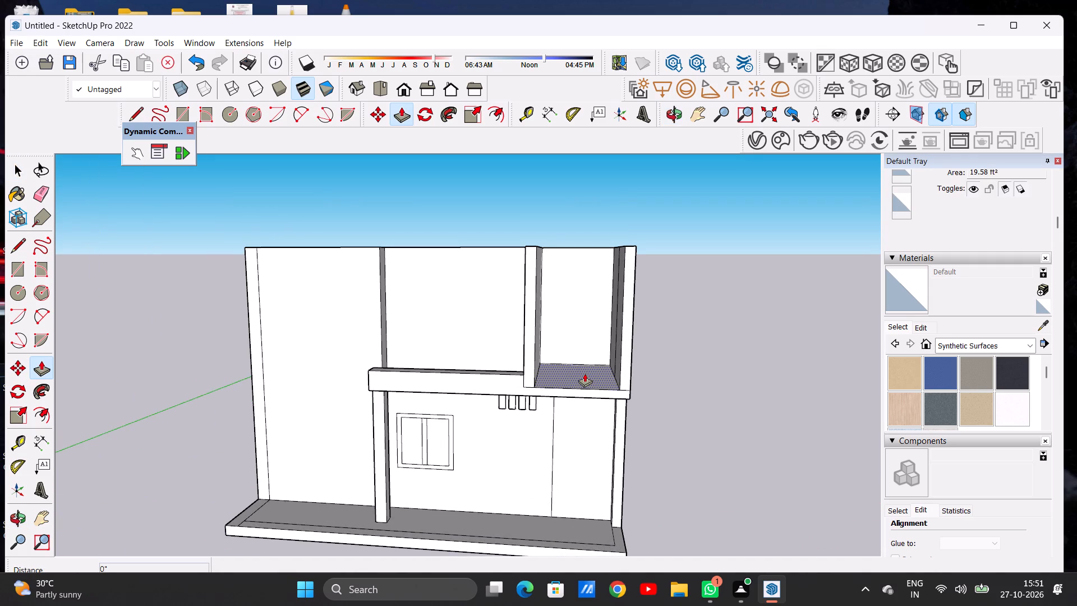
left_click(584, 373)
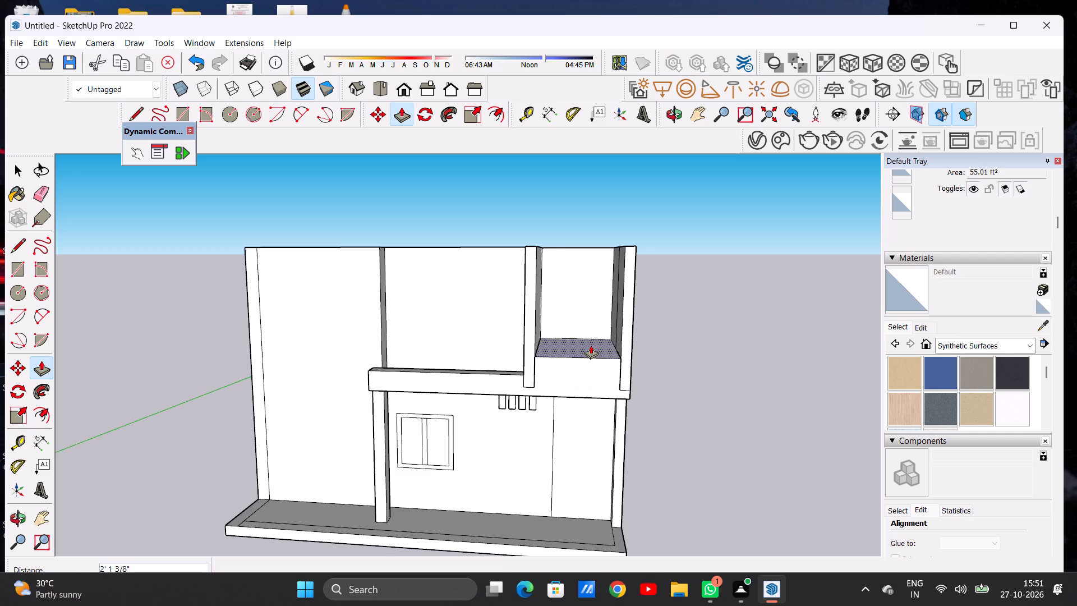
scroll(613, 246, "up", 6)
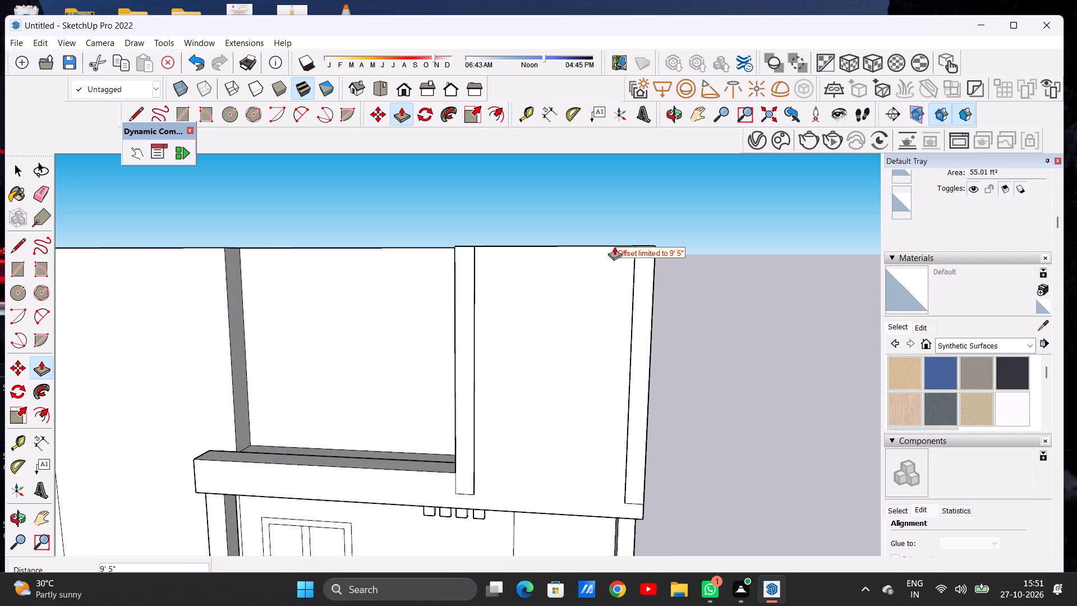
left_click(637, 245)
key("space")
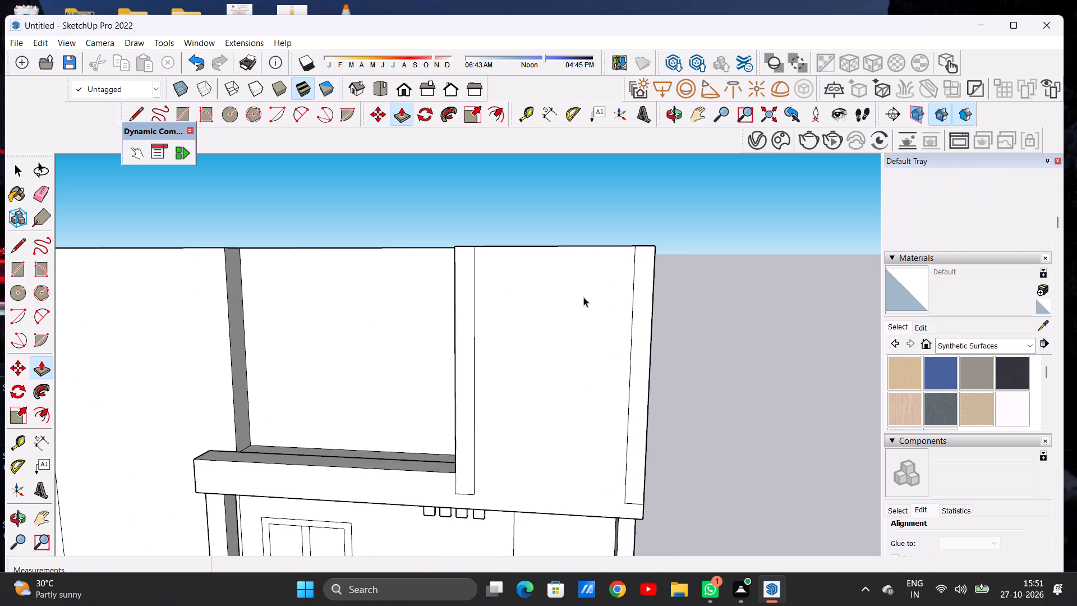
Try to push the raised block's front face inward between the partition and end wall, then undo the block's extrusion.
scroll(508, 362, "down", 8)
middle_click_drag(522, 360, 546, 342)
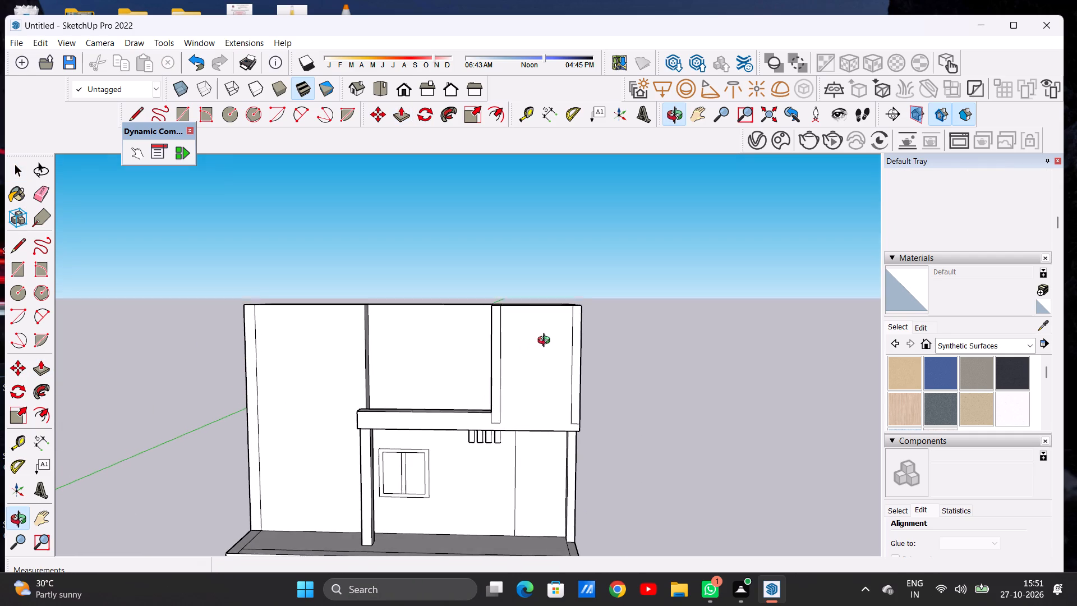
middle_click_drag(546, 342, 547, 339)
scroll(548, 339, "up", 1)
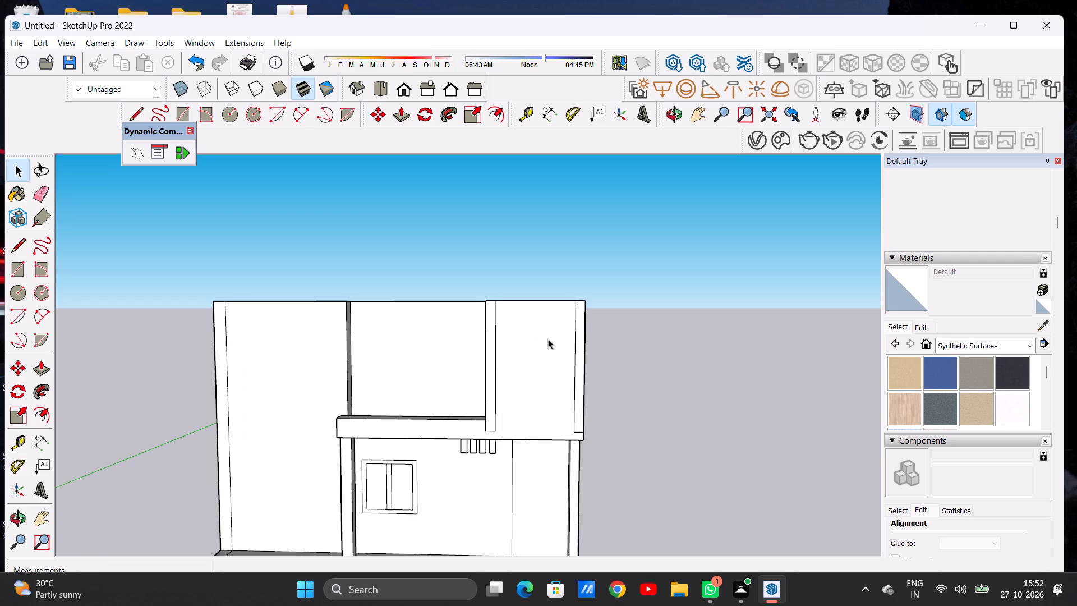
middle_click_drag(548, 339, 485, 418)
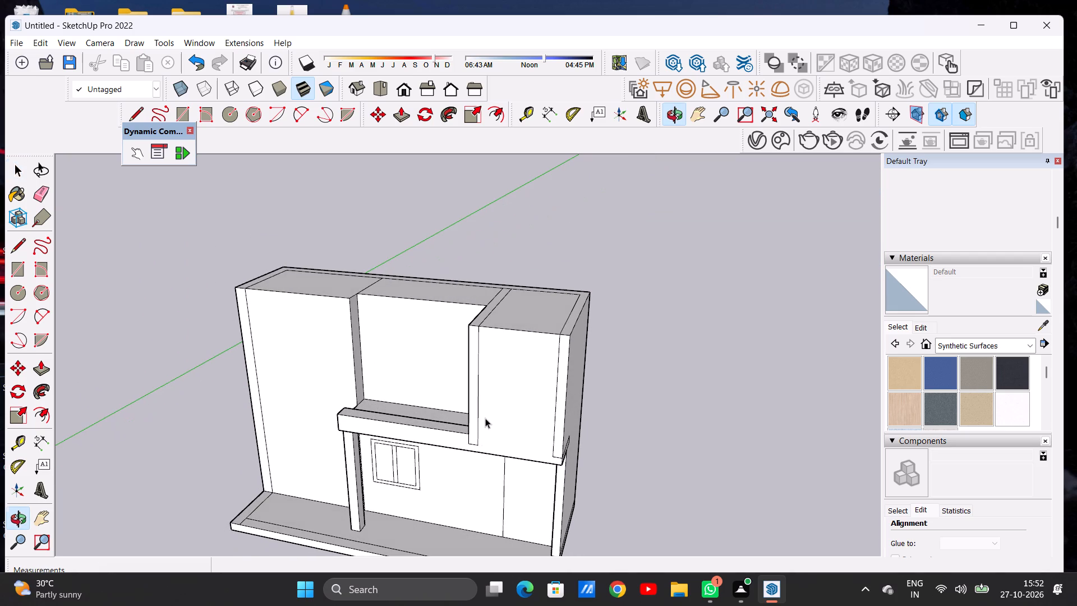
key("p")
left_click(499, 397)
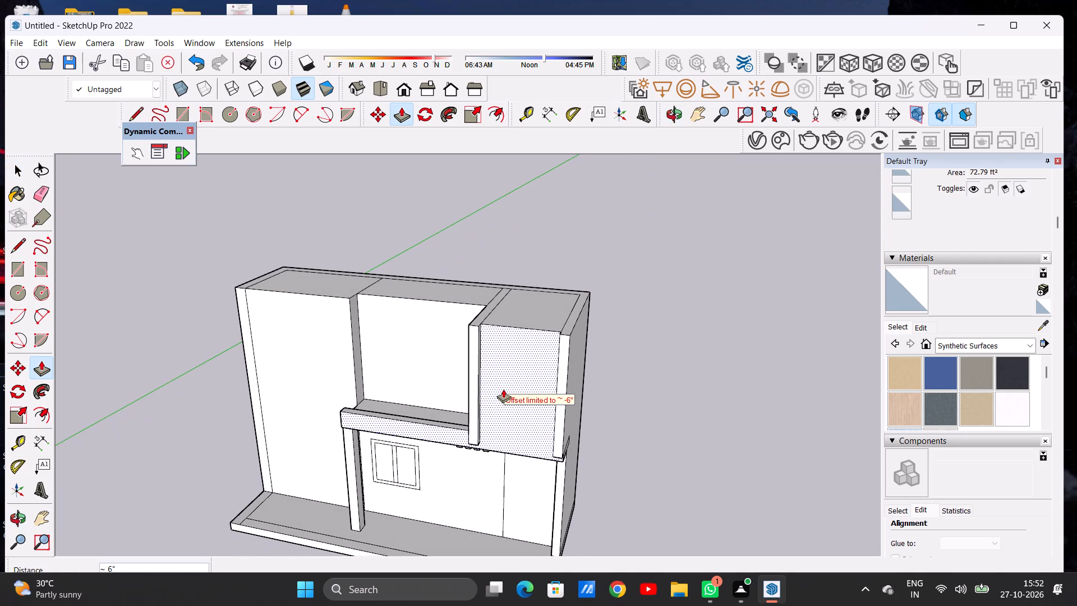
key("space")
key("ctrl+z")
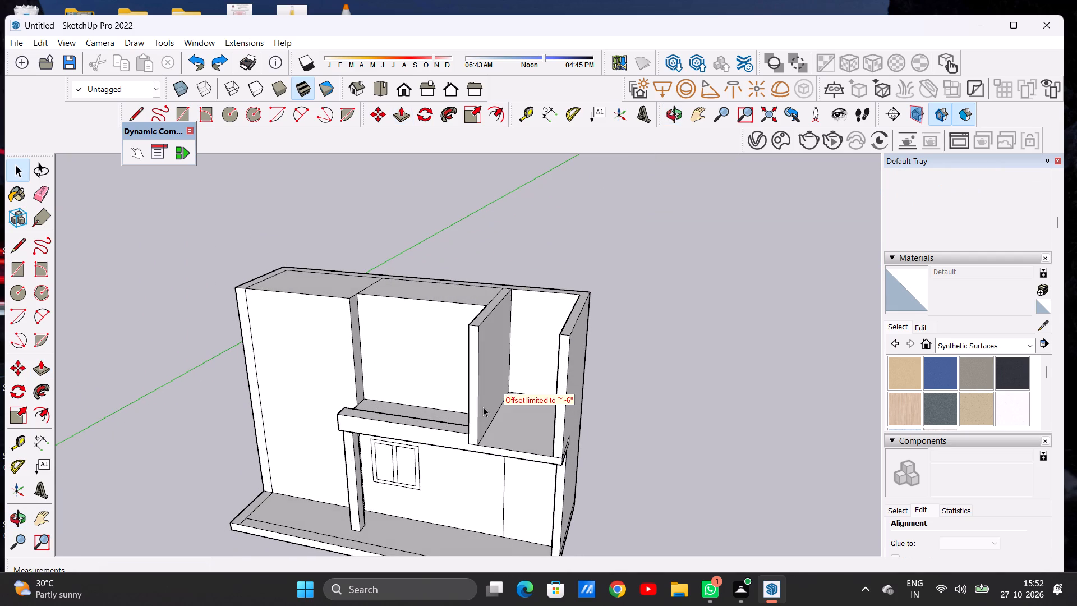
Push/Pull the upper back wall between the partition and the end wall forward about 8' 7 7/16".
middle_click_drag(483, 407, 515, 406)
key("space")
middle_click_drag(537, 355, 528, 375)
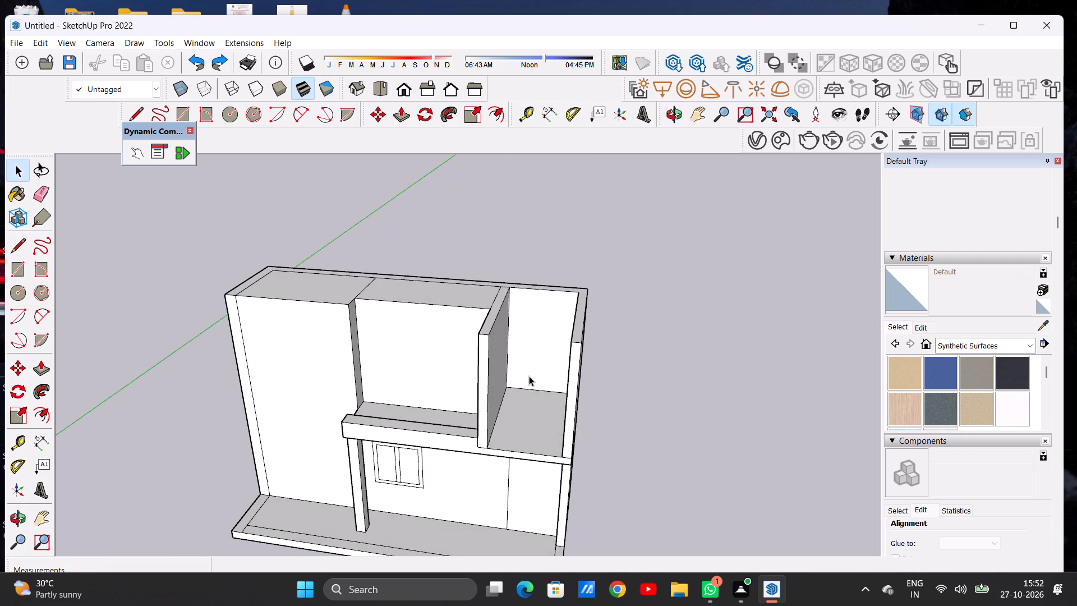
key("p")
left_click(541, 329)
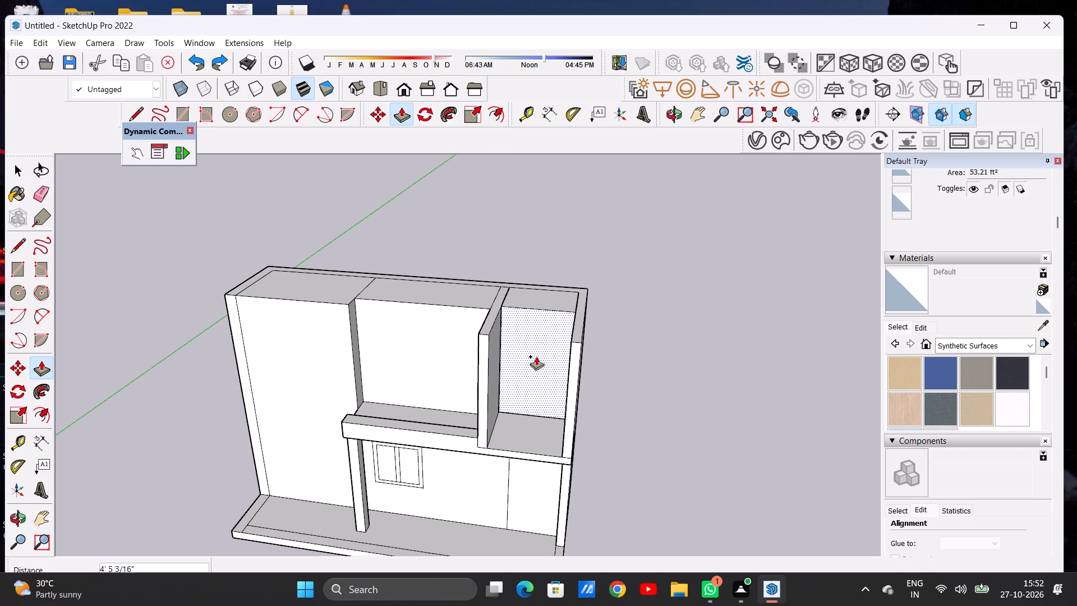
left_click(530, 377)
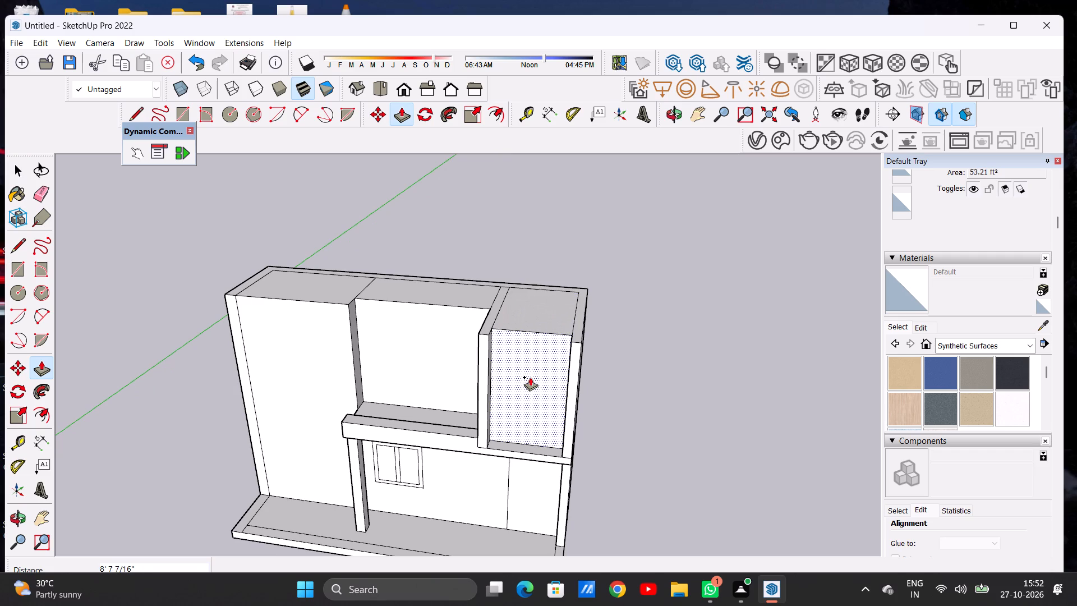
key("space")
Examine the forward-set wall between the partition and end wall from the side and from the front.
middle_click(521, 376)
middle_click_drag(521, 376, 478, 368)
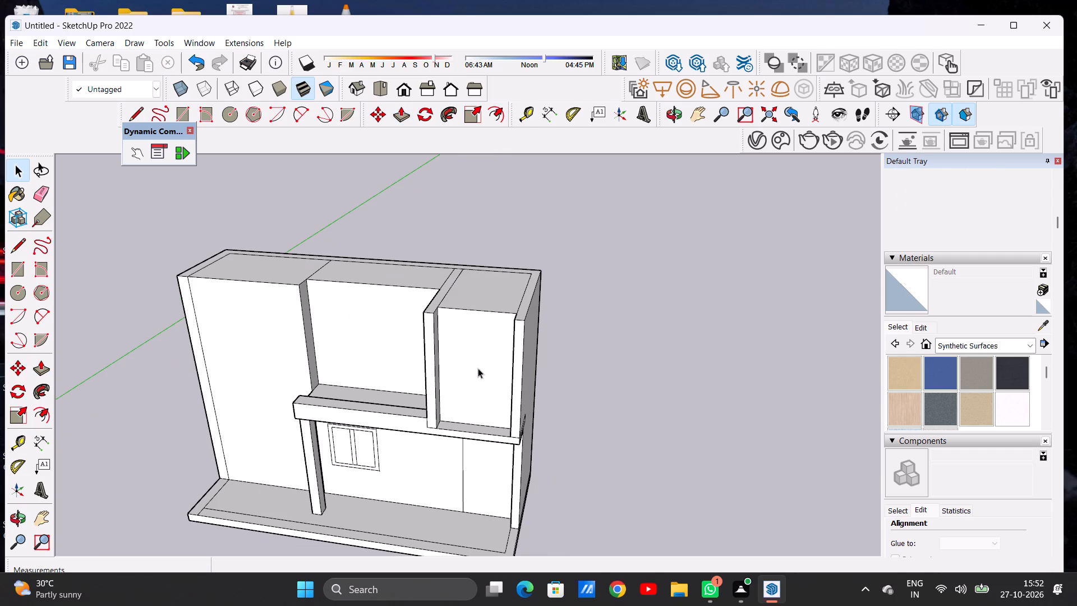
middle_click_drag(478, 368, 398, 341)
scroll(527, 338, "down", 6)
scroll(503, 346, "up", 7)
middle_click_drag(504, 352, 389, 336)
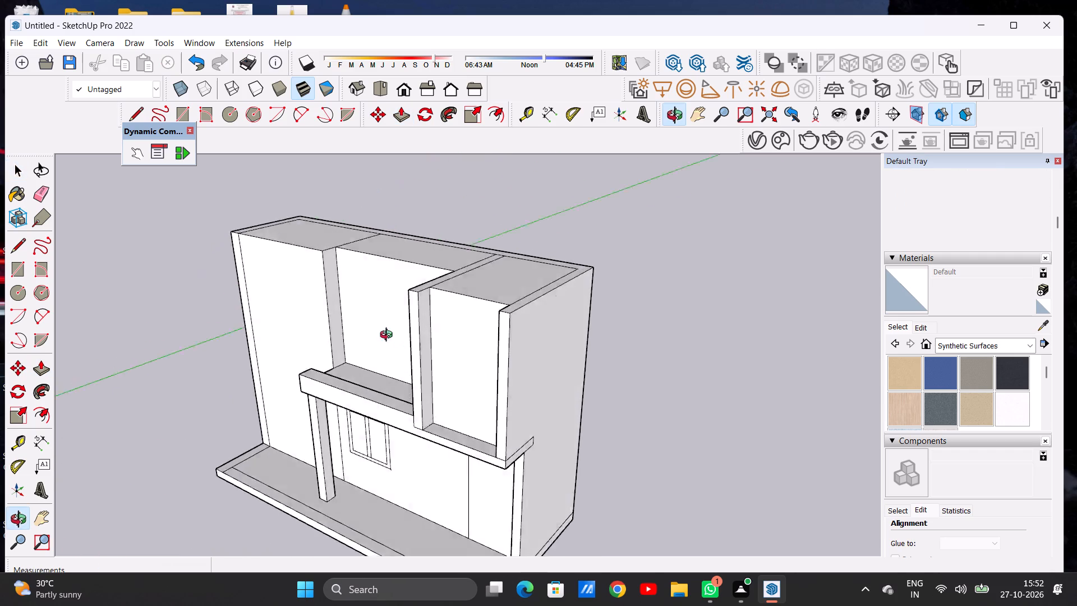
middle_click_drag(389, 336, 543, 287)
scroll(464, 380, "down", 6)
middle_click_drag(498, 393, 486, 350)
scroll(497, 340, "up", 6)
middle_click_drag(497, 340, 498, 355)
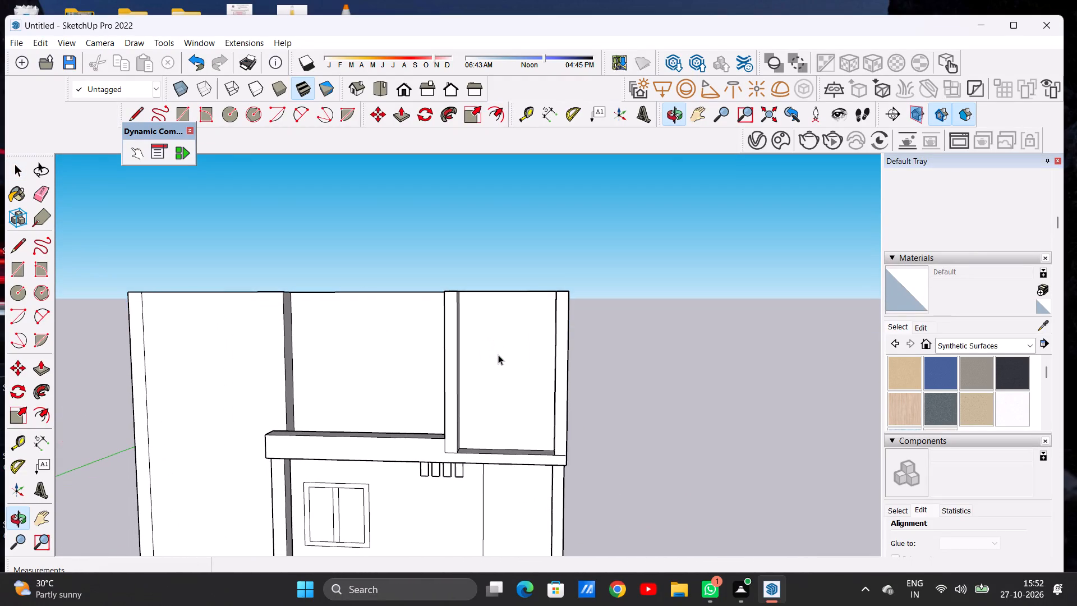
scroll(498, 355, "down", 4)
Draw a 7" vertical line from the partition's lower front corner, on the end wall's side, down to the roof slab's bottom edge.
middle_click_drag(493, 412, 445, 414)
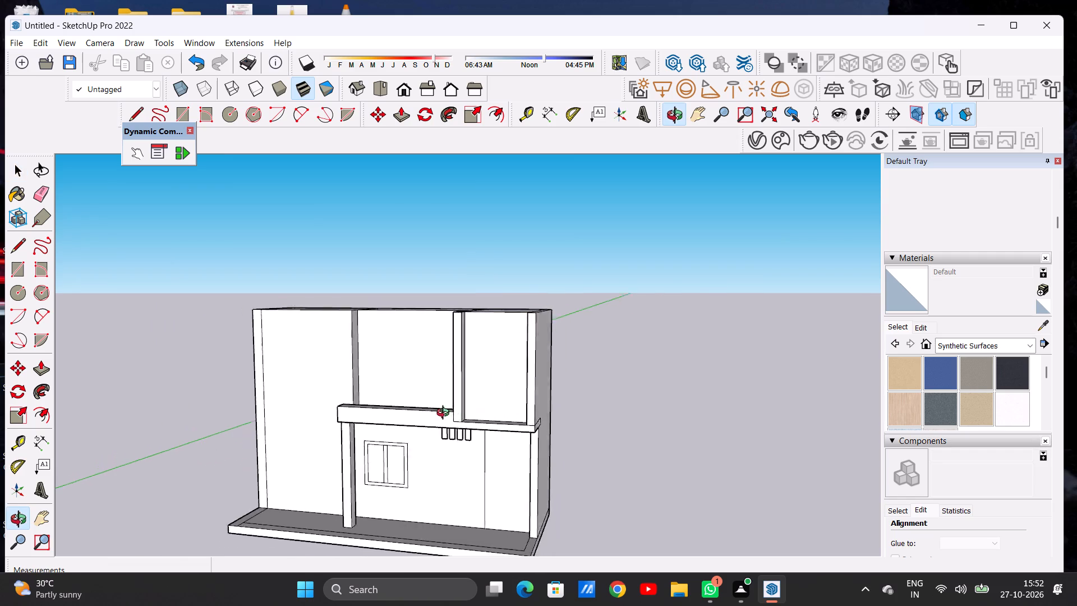
middle_click_drag(445, 414, 349, 484)
scroll(411, 428, "up", 7)
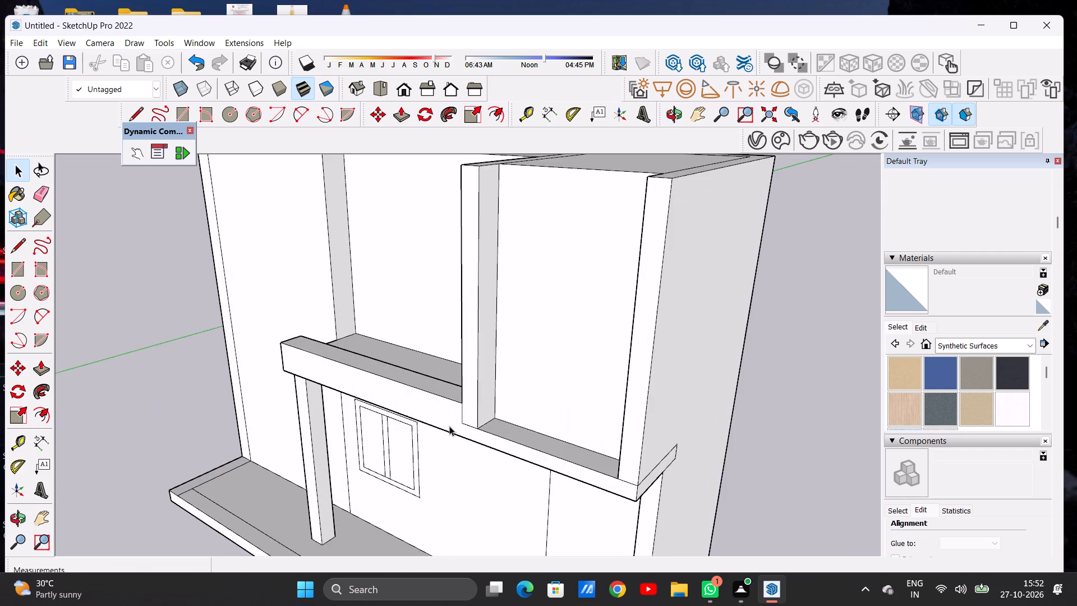
scroll(476, 425, "up", 5)
key("l")
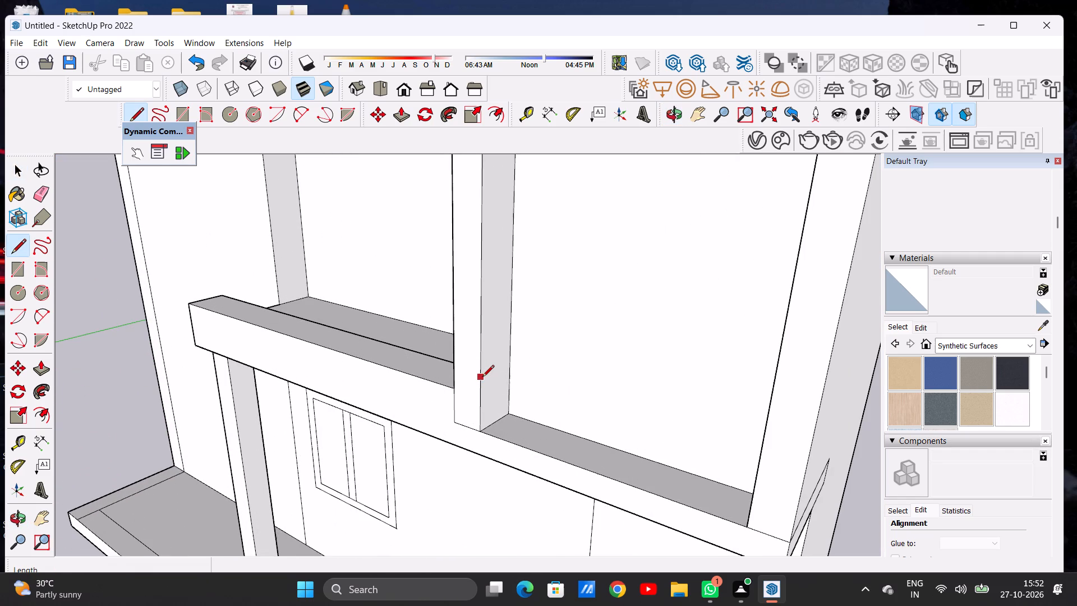
scroll(482, 378, "down", 5)
scroll(482, 428, "up", 12)
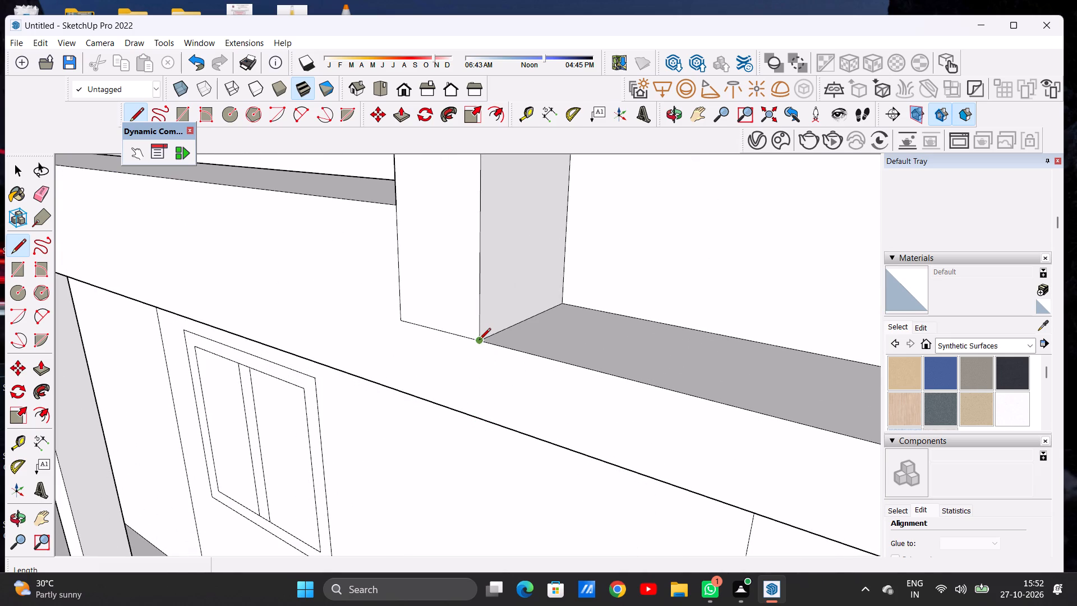
left_click(479, 341)
left_click(477, 416)
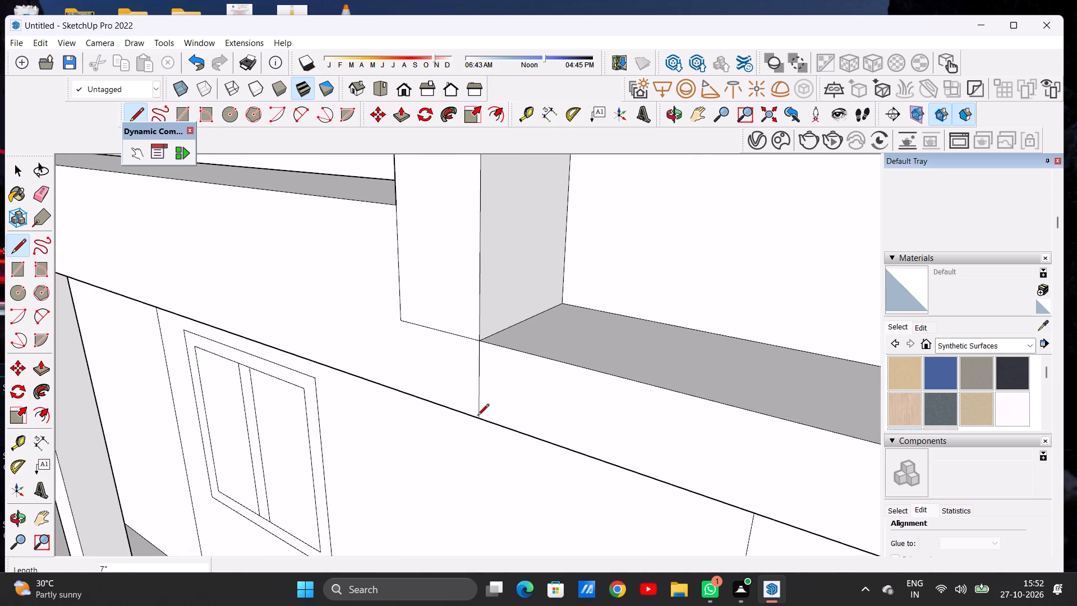
key("space")
Erase the horizontal edge at the partition's base and the short vertical edge separating the partition from the parapet face.
scroll(477, 416, "down", 20)
scroll(477, 416, "down", 1)
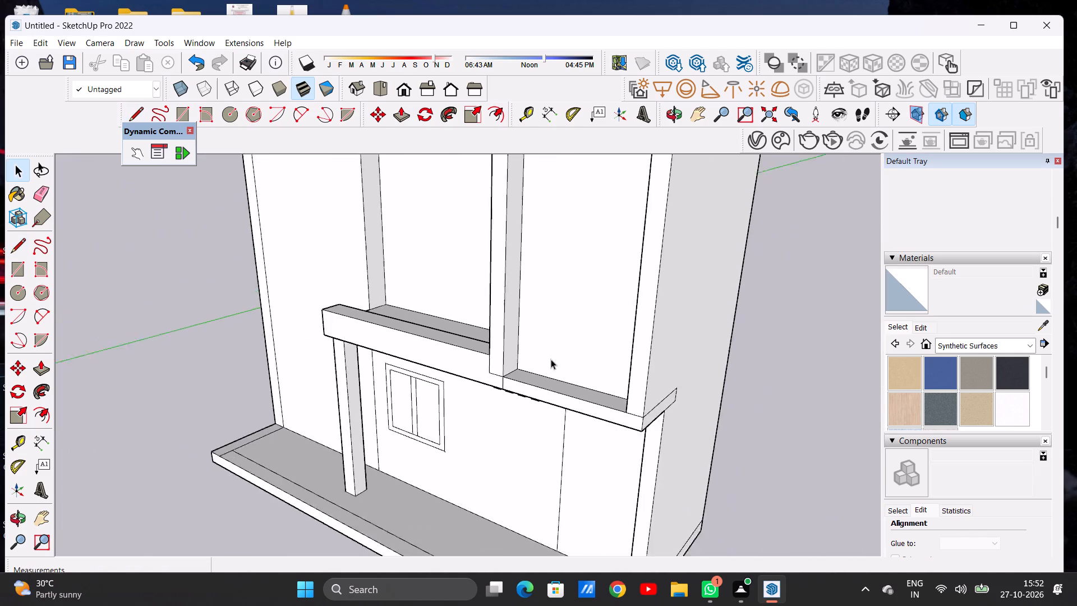
scroll(551, 359, "down", 2)
middle_click_drag(468, 382, 535, 352)
scroll(538, 362, "up", 12)
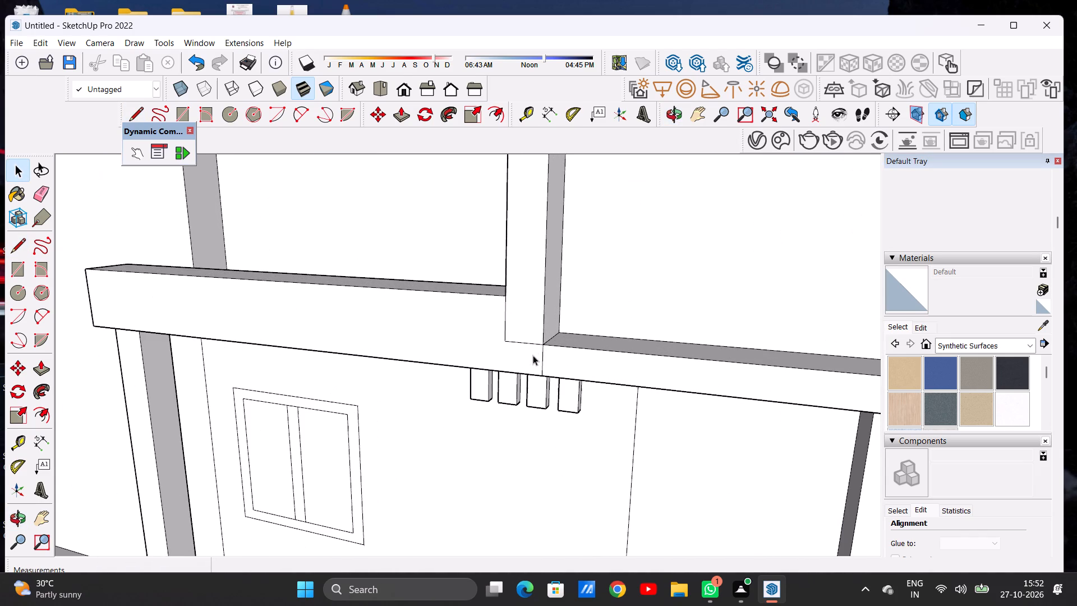
key("e")
scroll(533, 355, "up", 3)
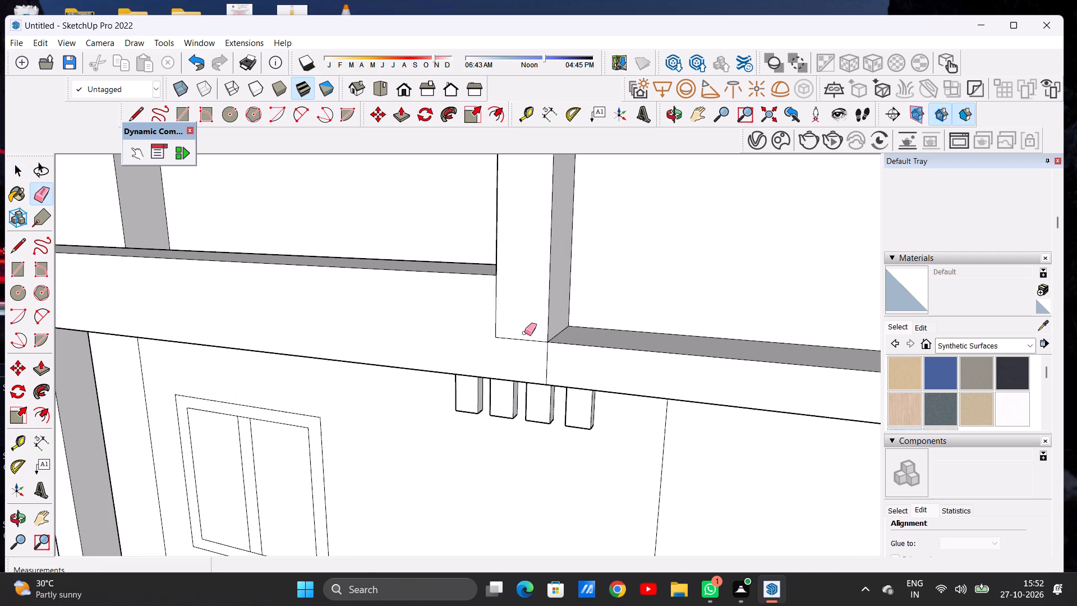
left_click_drag(523, 336, 515, 348)
left_click_drag(501, 321, 489, 323)
key("space")
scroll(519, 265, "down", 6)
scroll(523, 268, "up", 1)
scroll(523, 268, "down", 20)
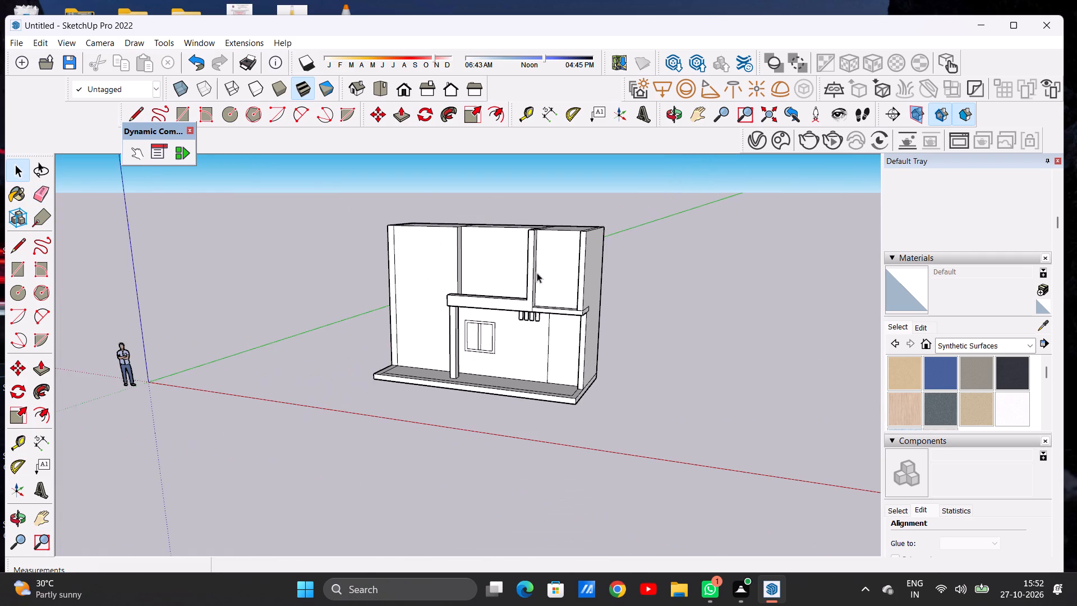
Draw a line about 3' 4 3/4" across the roof overhang's underside, from the partition's lower front corner back to the ground-floor wall.
middle_click_drag(537, 273, 568, 267)
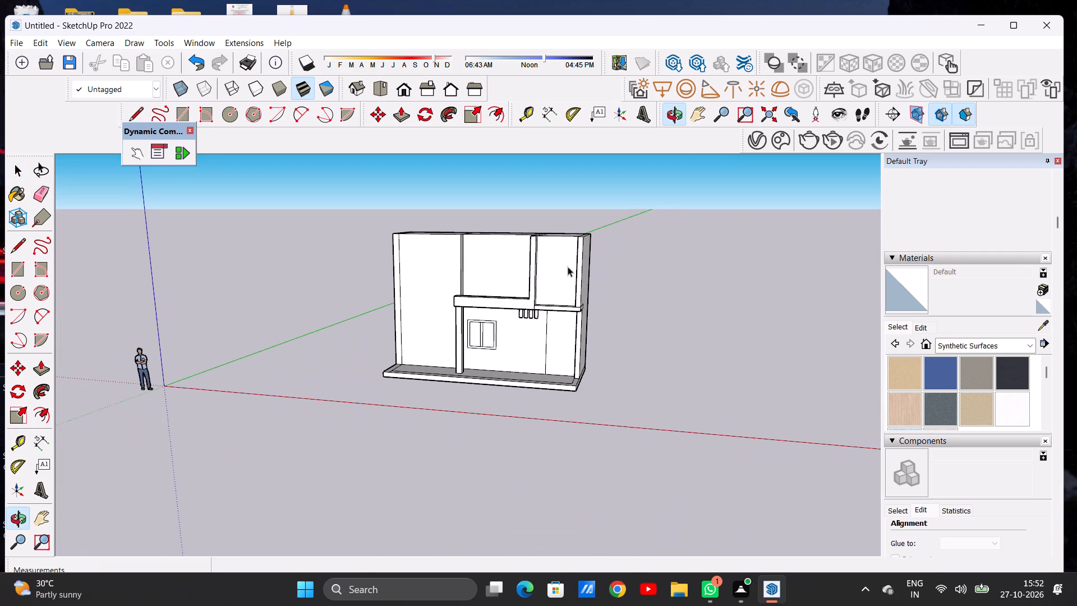
middle_click_drag(568, 267, 544, 315)
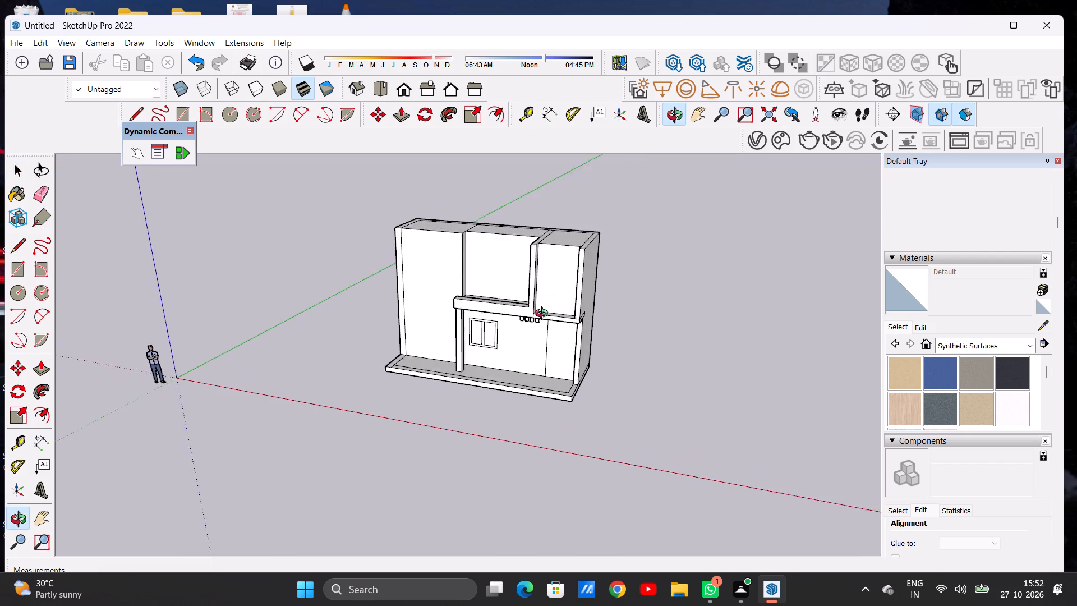
middle_click_drag(544, 315, 545, 355)
scroll(551, 348, "up", 2)
scroll(551, 348, "down", 1)
scroll(551, 348, "up", 2)
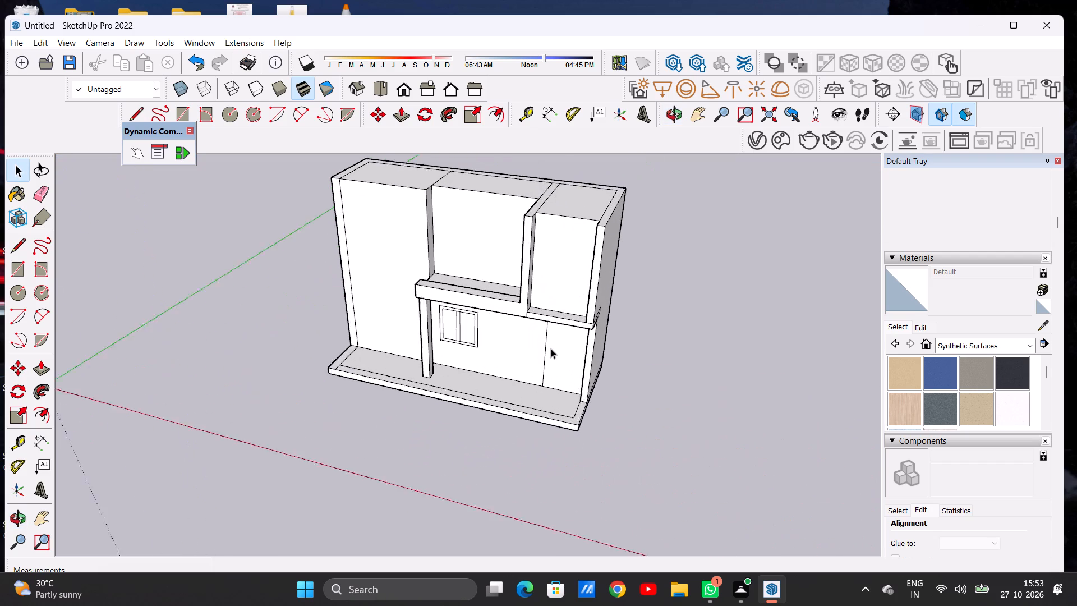
scroll(551, 348, "up", 2)
middle_click_drag(542, 342, 587, 237)
scroll(577, 291, "up", 6)
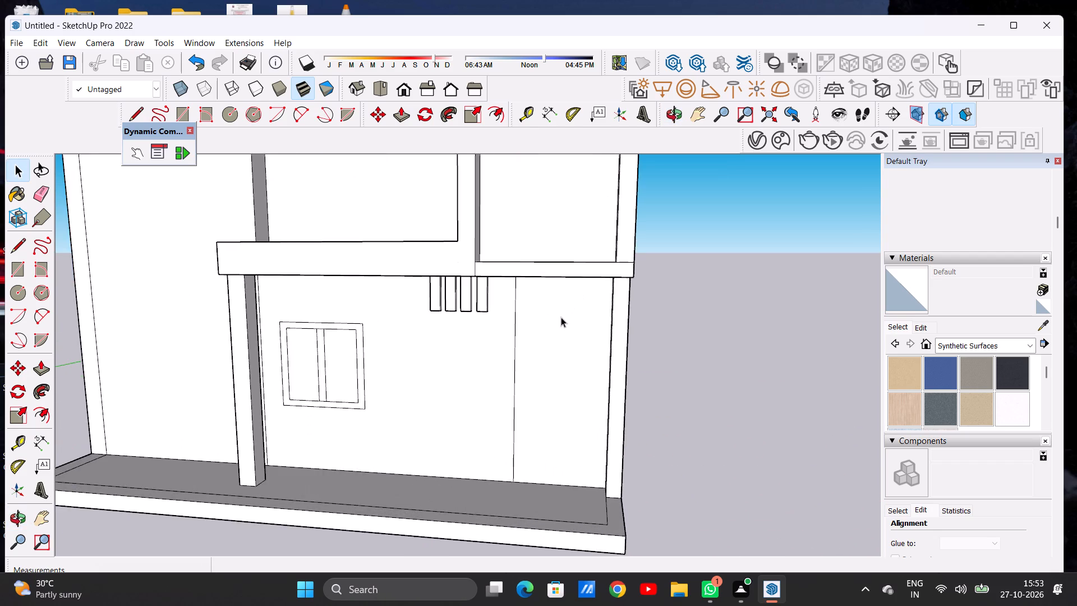
middle_click_drag(560, 317, 573, 252)
scroll(573, 255, "up", 1)
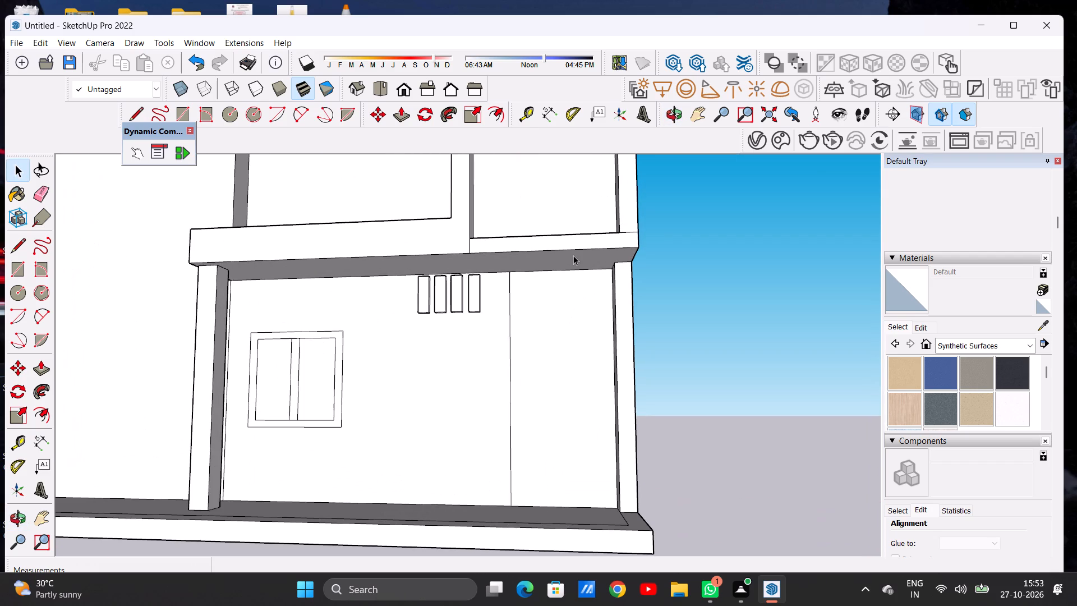
scroll(493, 274, "down", 4)
scroll(490, 278, "up", 1)
middle_click_drag(464, 293, 491, 245)
scroll(491, 246, "up", 5)
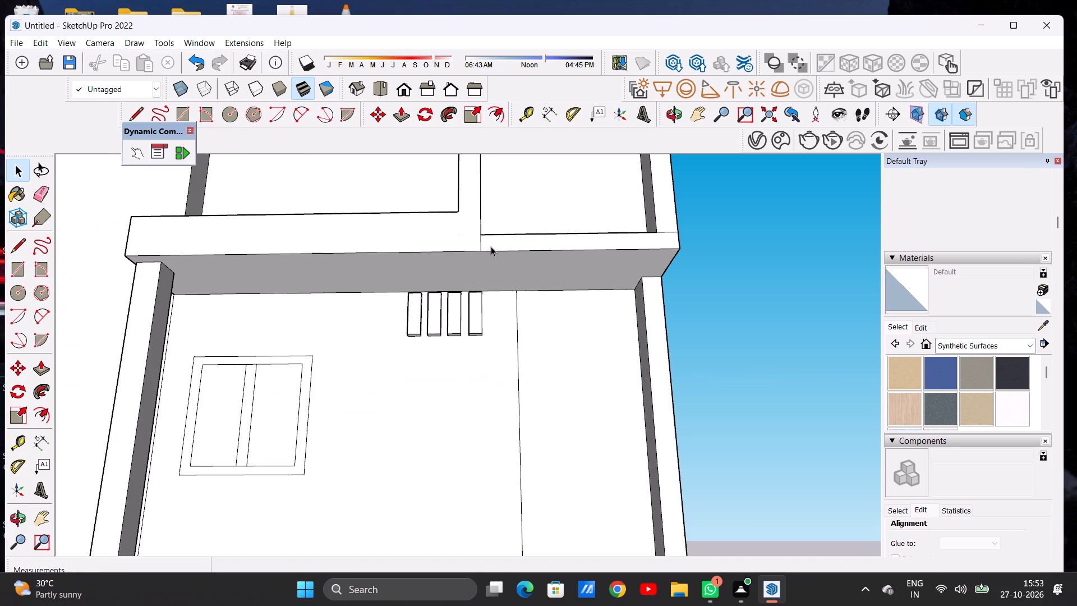
key("l")
scroll(484, 247, "up", 2)
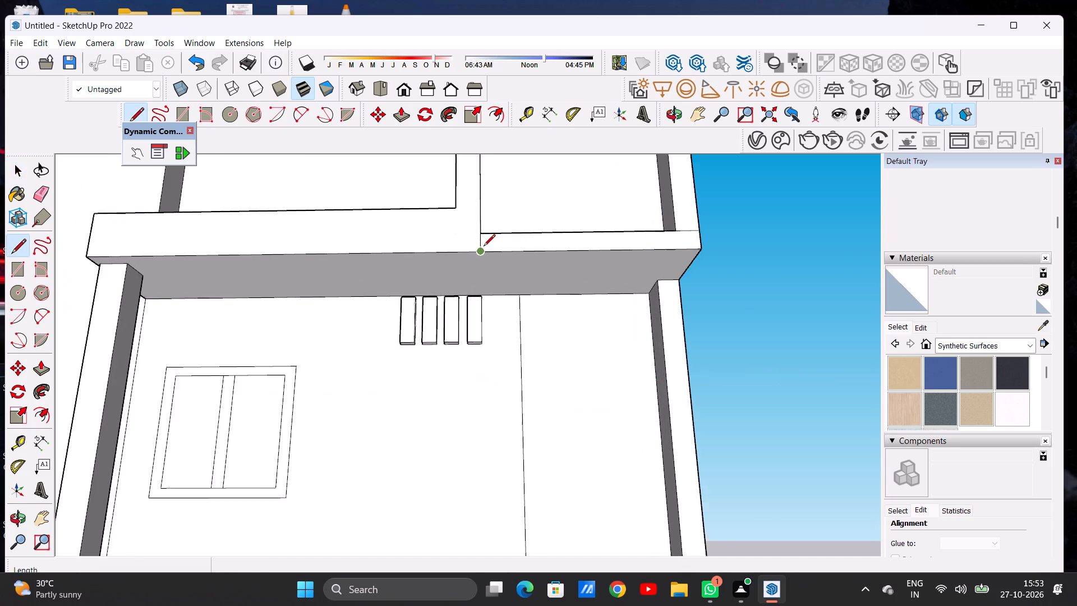
scroll(484, 247, "up", 3)
left_click(480, 255)
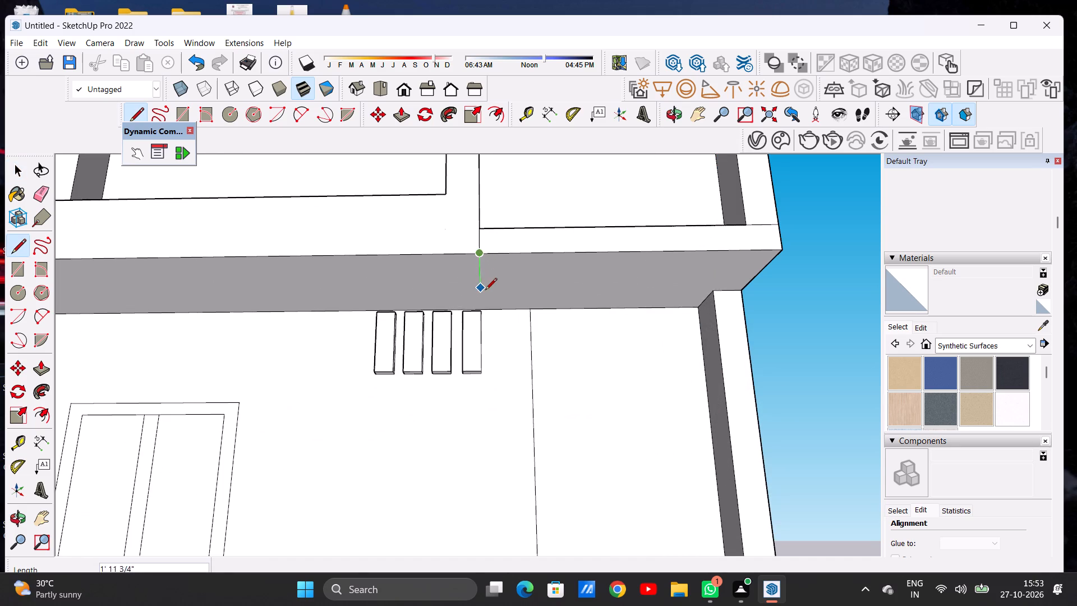
scroll(491, 306, "up", 7)
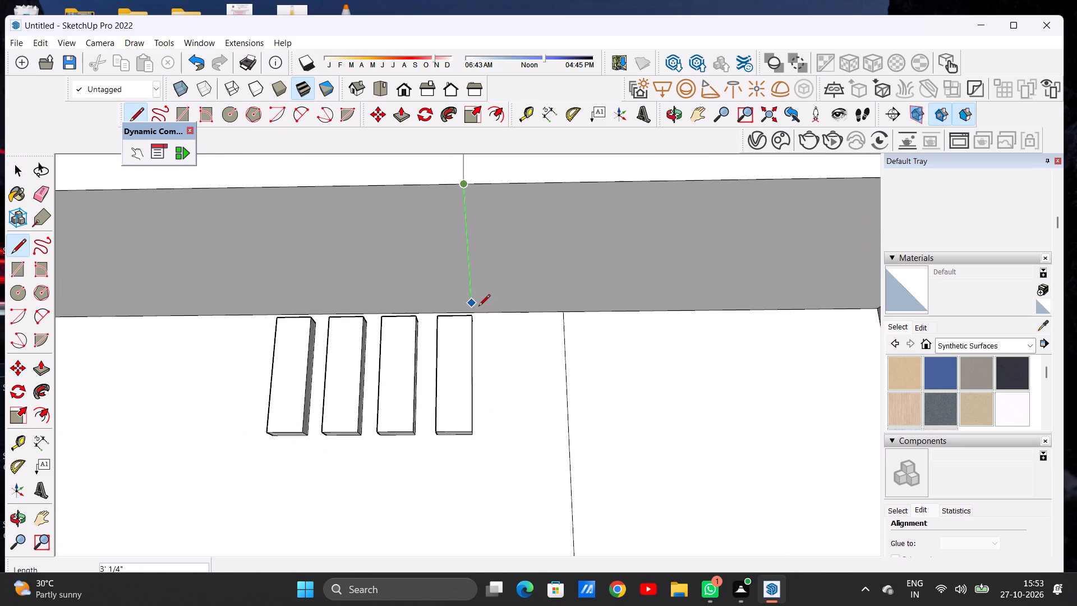
scroll(477, 309, "up", 10)
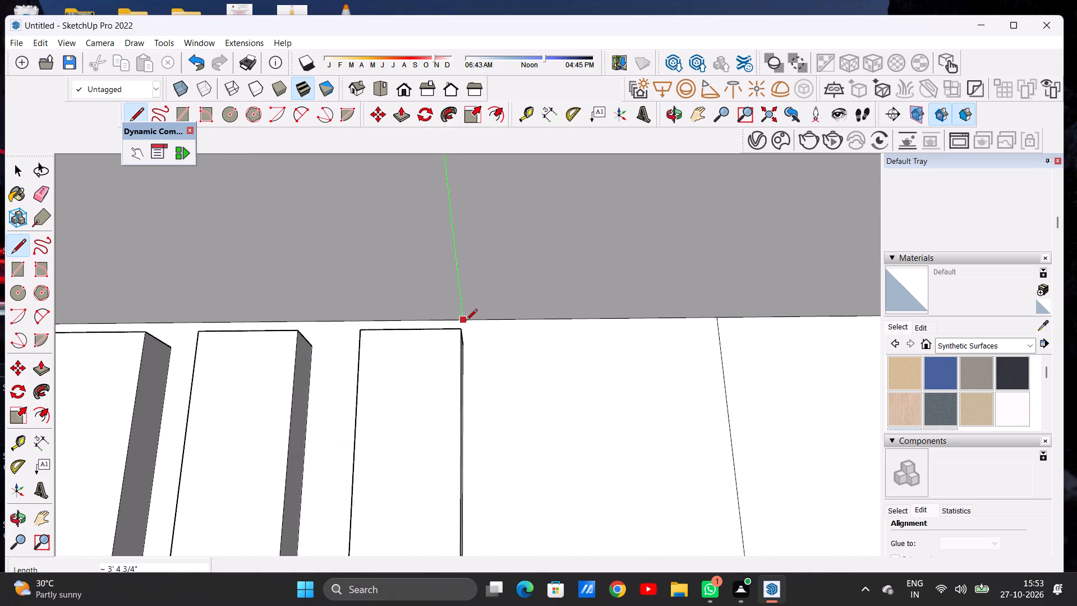
left_click(466, 322)
key("space")
Push/Pull the overhang's underside between the partition line and the end wall down about 4 13/16".
scroll(455, 324, "down", 18)
scroll(451, 327, "down", 9)
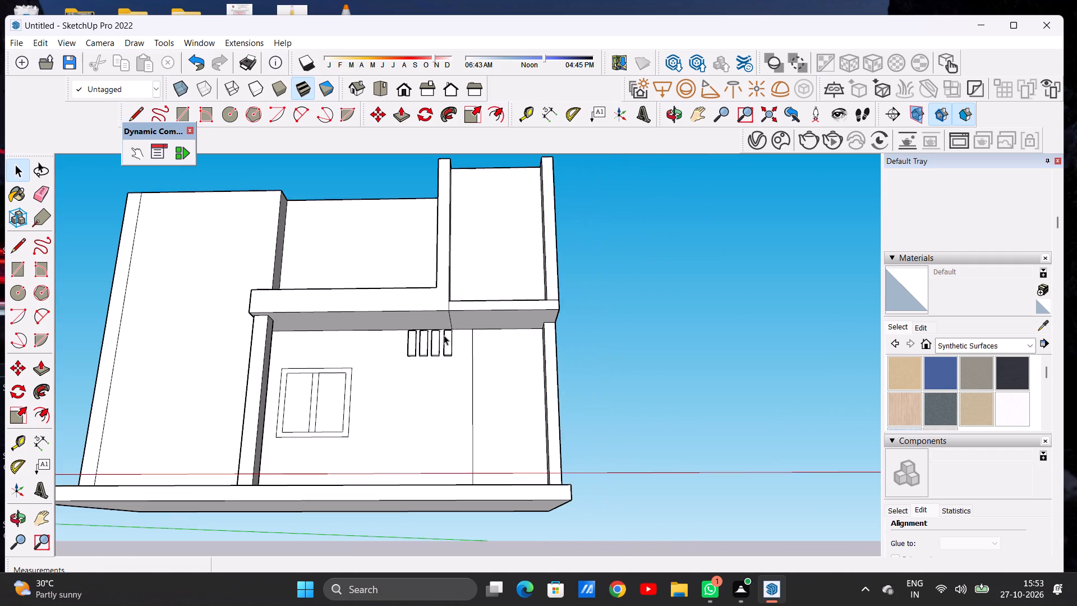
middle_click_drag(458, 309, 460, 402)
scroll(448, 373, "down", 4)
scroll(453, 373, "up", 1)
scroll(458, 373, "down", 2)
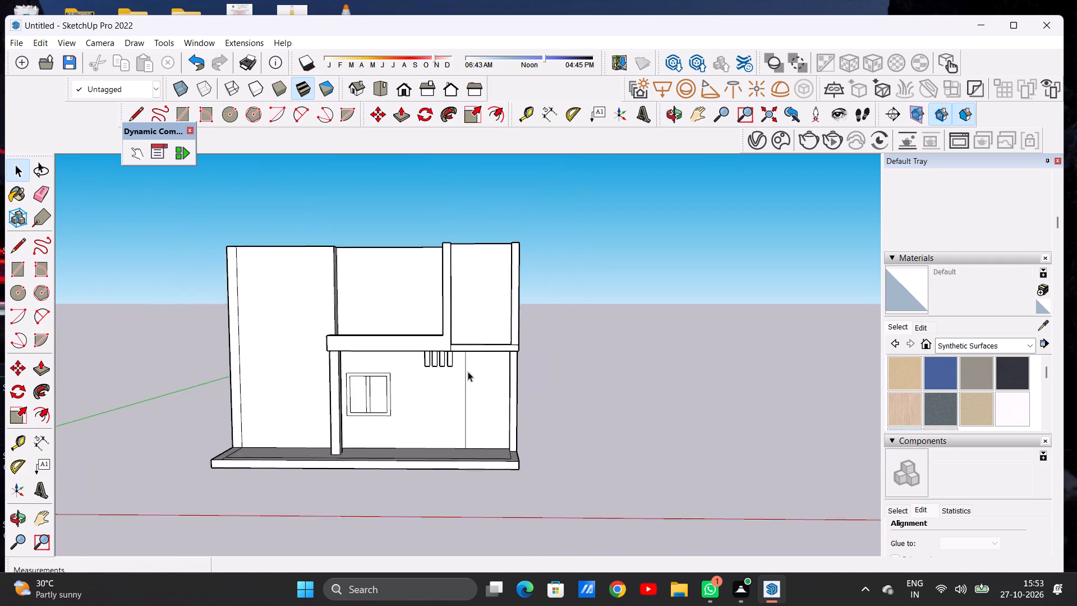
scroll(468, 371, "down", 1)
scroll(472, 334, "up", 7)
middle_click_drag(489, 337, 467, 412)
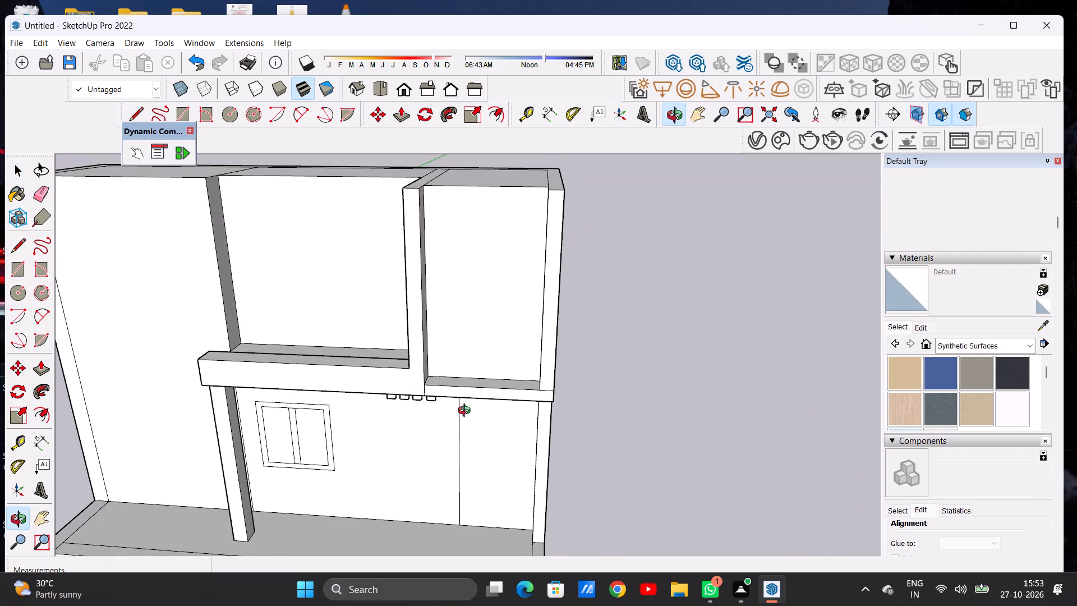
middle_click_drag(467, 412, 476, 281)
scroll(490, 365, "up", 6)
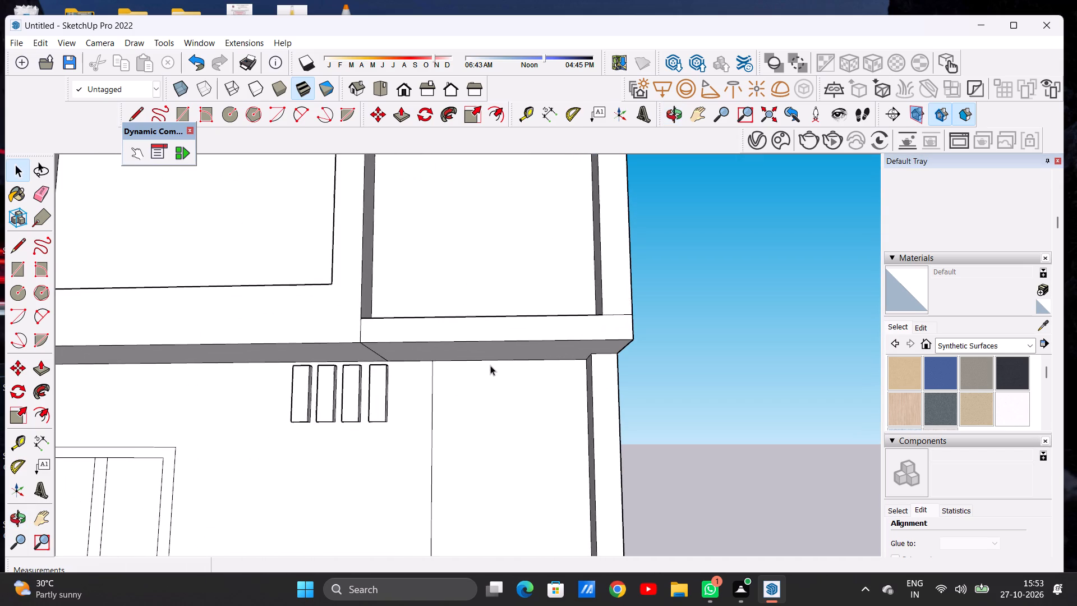
key("p")
scroll(490, 365, "up", 4)
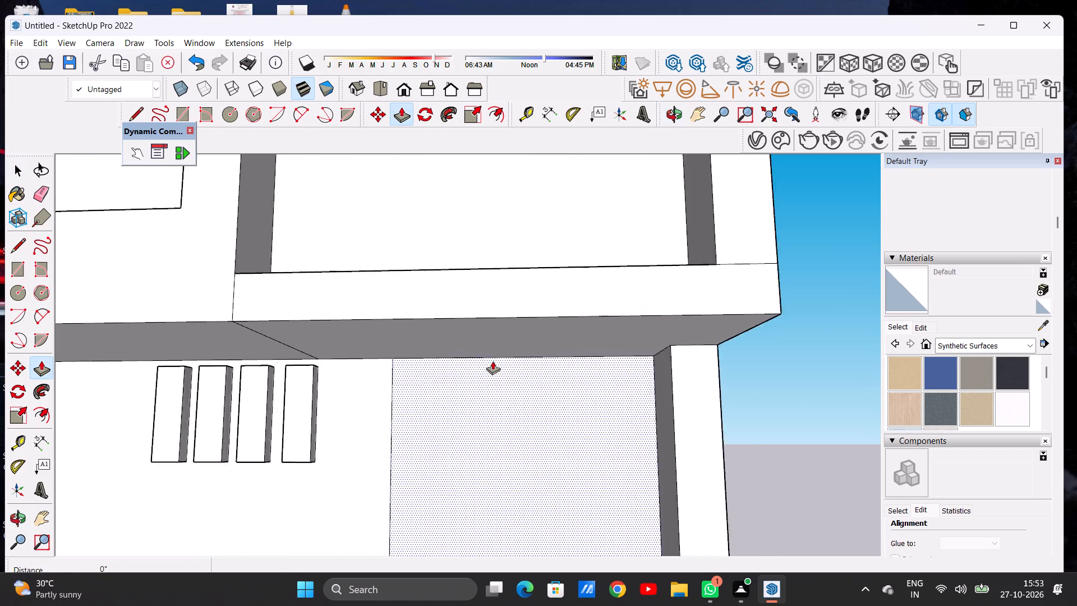
scroll(493, 361, "up", 3)
left_click(513, 322)
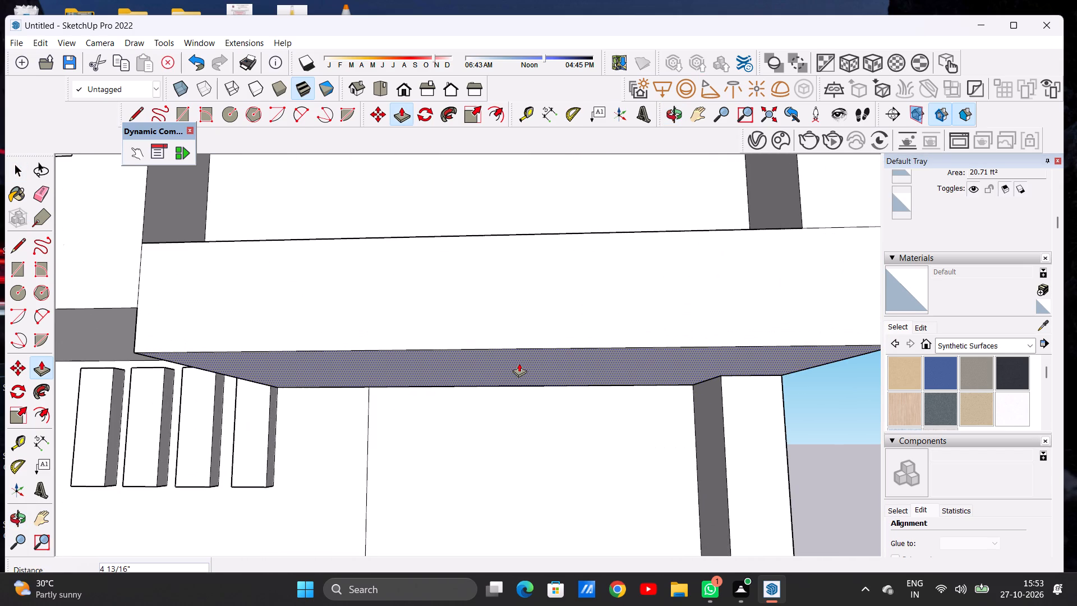
left_click(519, 363)
key("space")
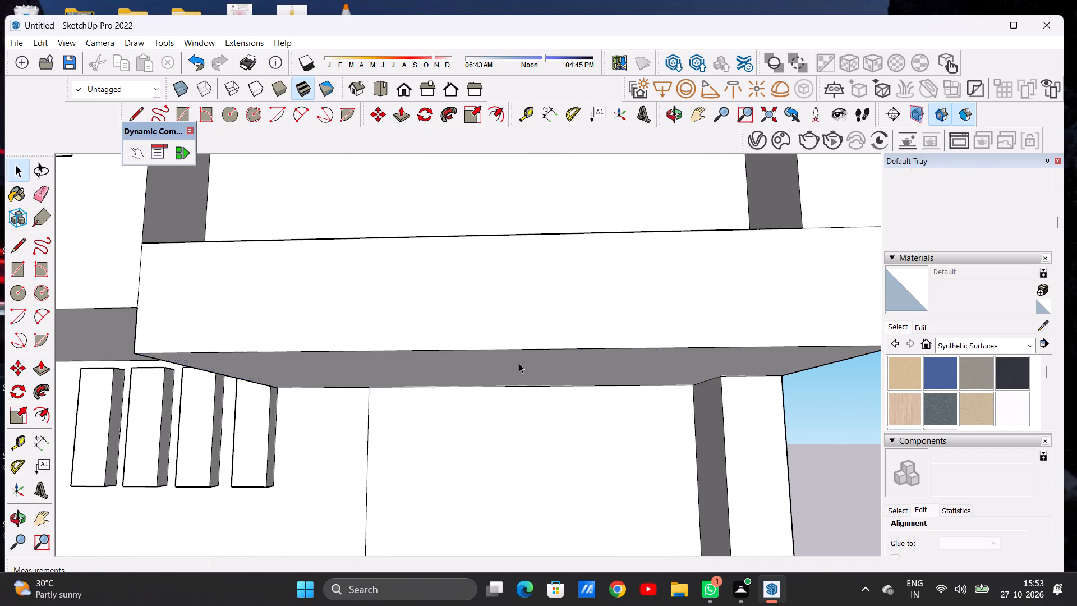
Push/Pull the front ledge's top face between the partition and end wall up 9' 5", level with the wall tops.
scroll(503, 337, "down", 15)
middle_click_drag(490, 342, 501, 402)
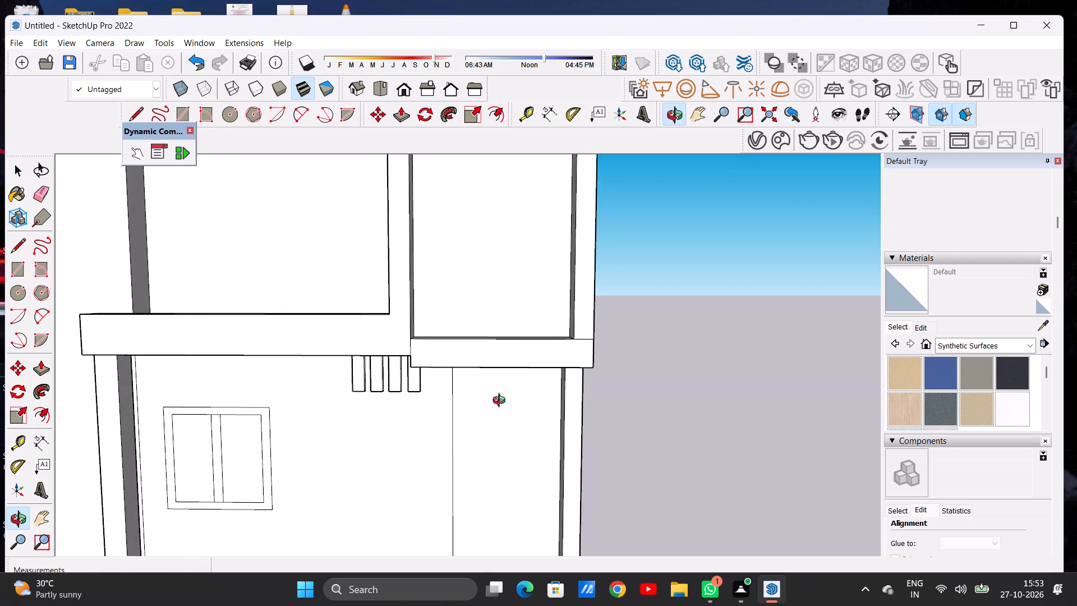
middle_click_drag(501, 402, 491, 401)
scroll(496, 409, "down", 5)
scroll(504, 297, "up", 2)
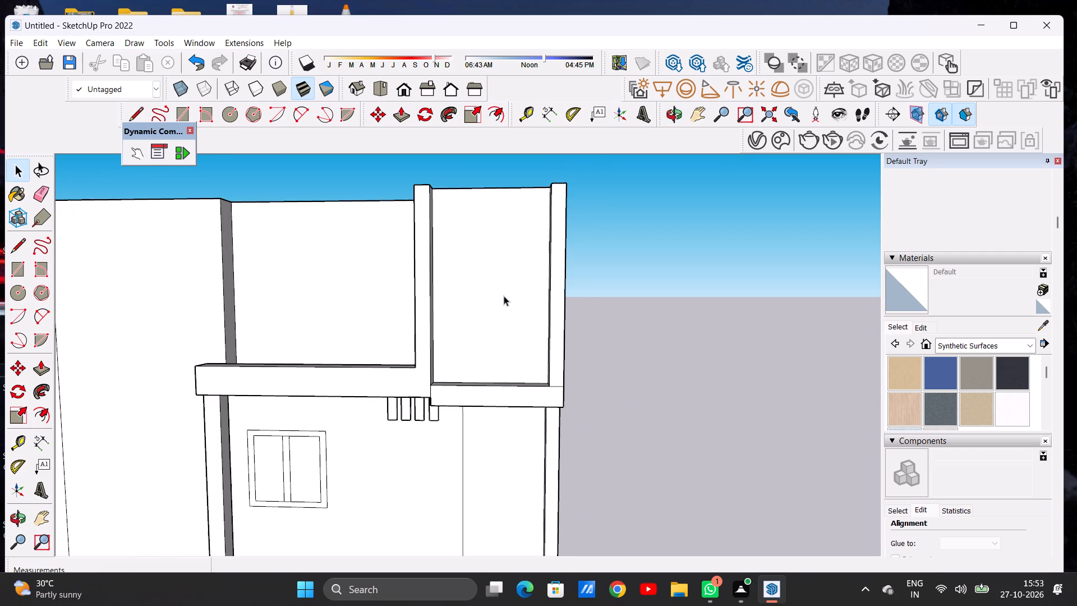
middle_click_drag(507, 292, 512, 320)
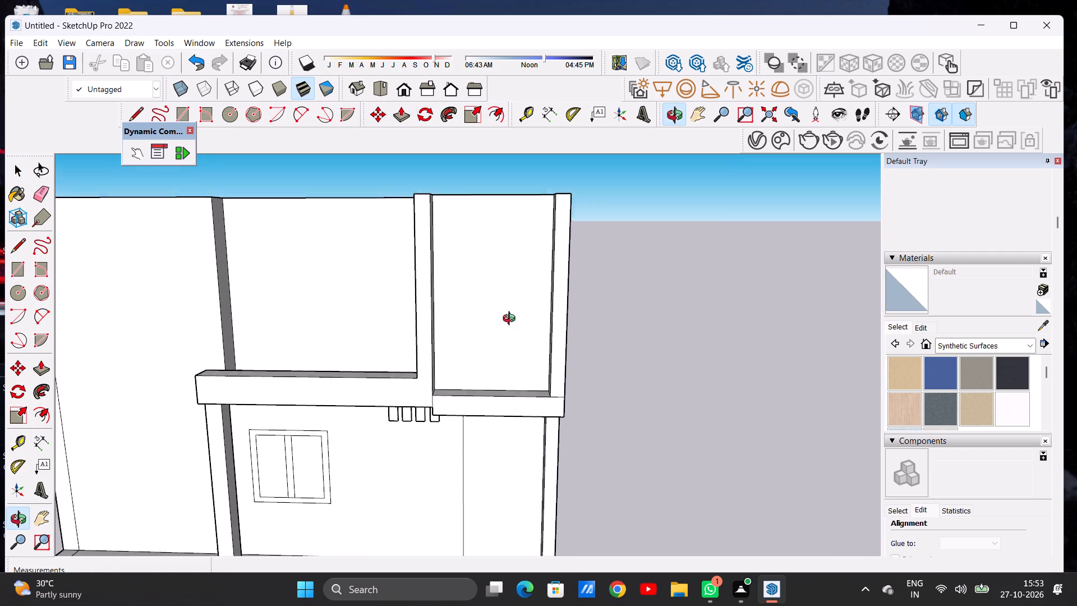
middle_click_drag(512, 320, 512, 318)
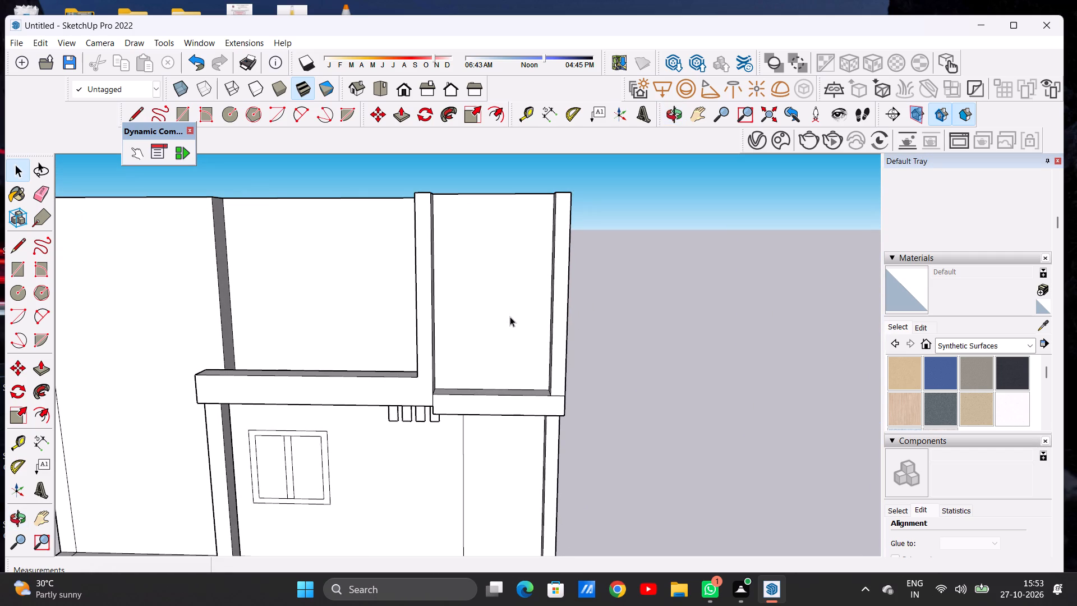
key("p")
scroll(503, 315, "down", 5)
middle_click_drag(505, 340, 505, 414)
scroll(515, 379, "up", 4)
scroll(517, 375, "down", 1)
scroll(517, 375, "up", 1)
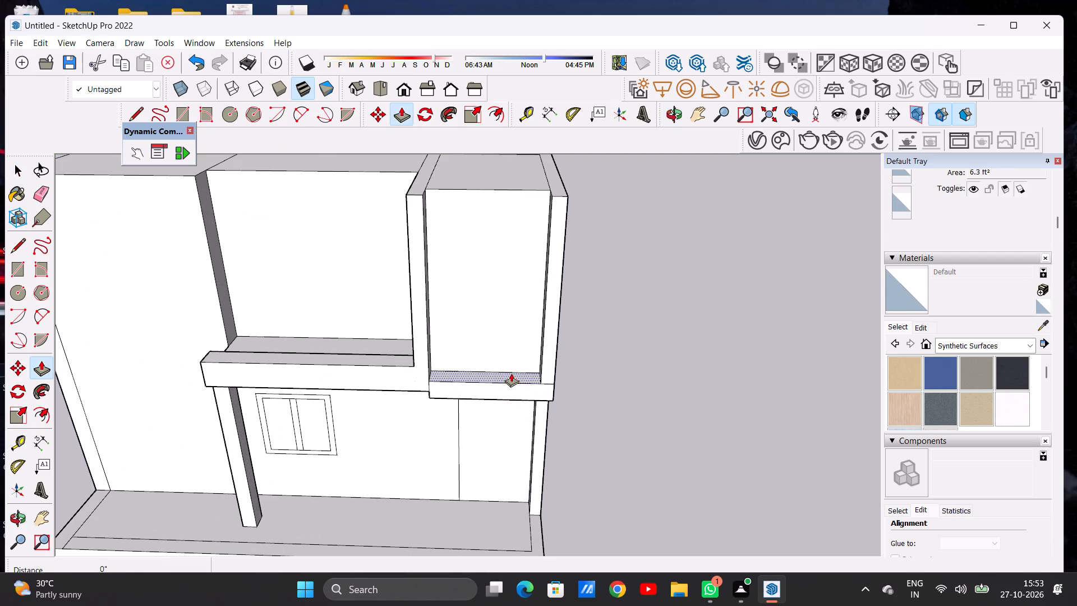
left_click(515, 373)
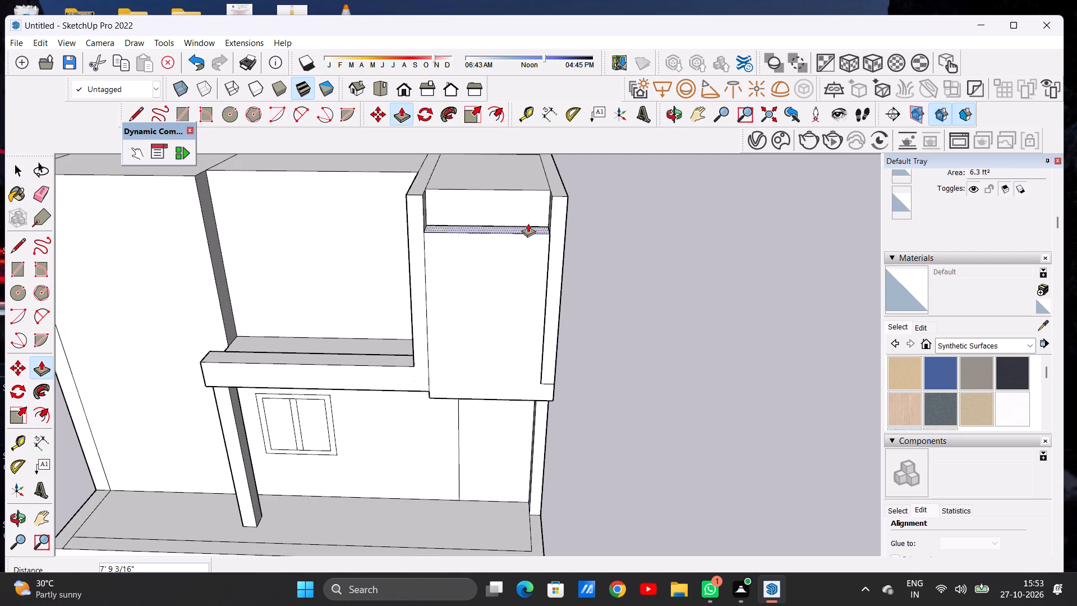
left_click(556, 200)
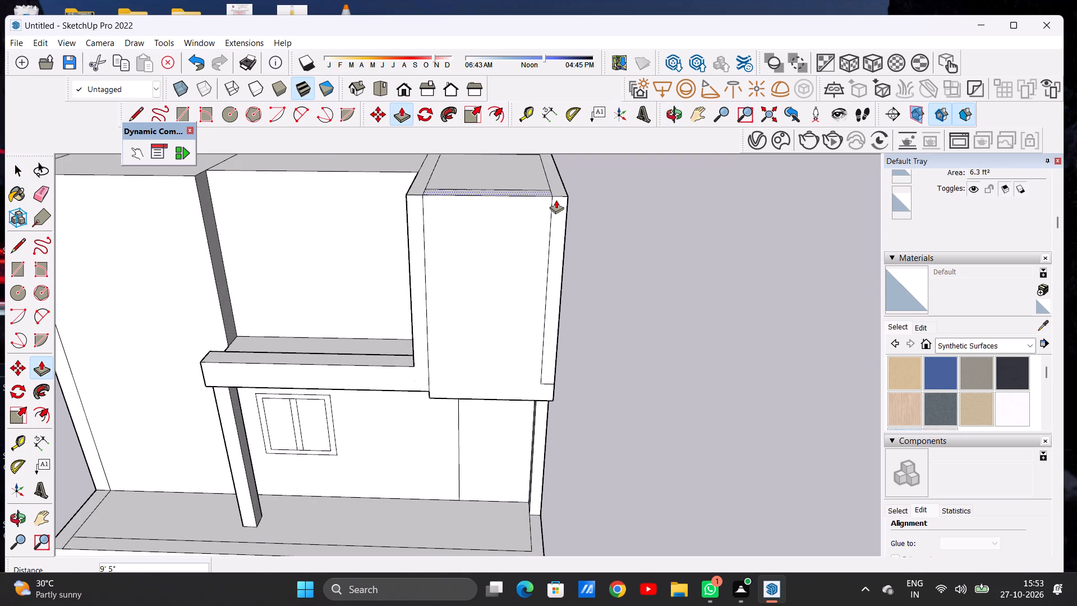
key("space")
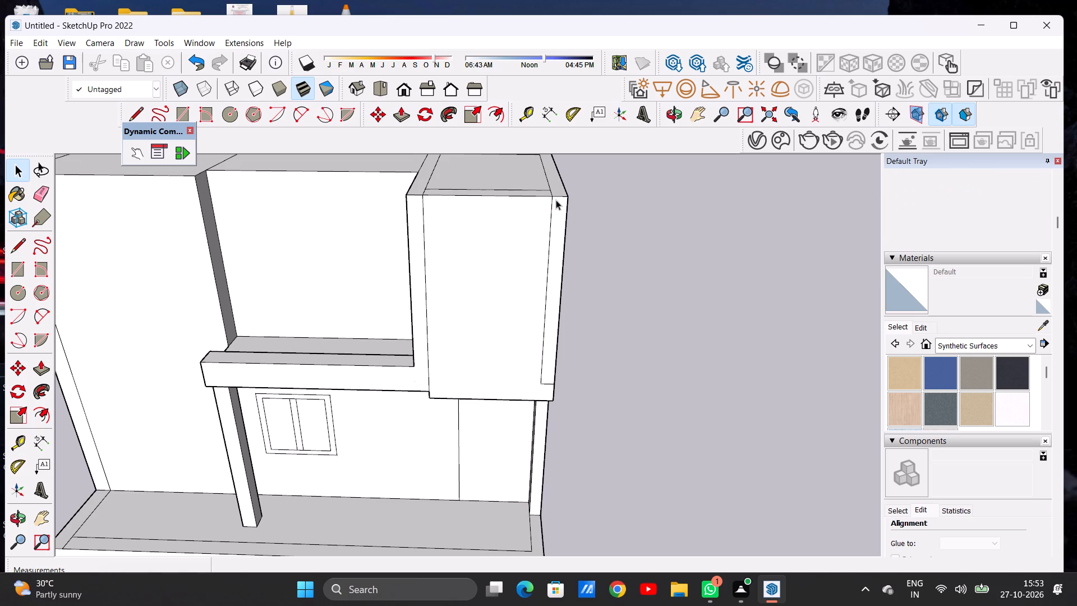
key("space")
Erase the vertical edge between the raised front wall and the end wall's front face, plus the short horizontal edge at its base.
middle_click_drag(501, 350, 501, 263)
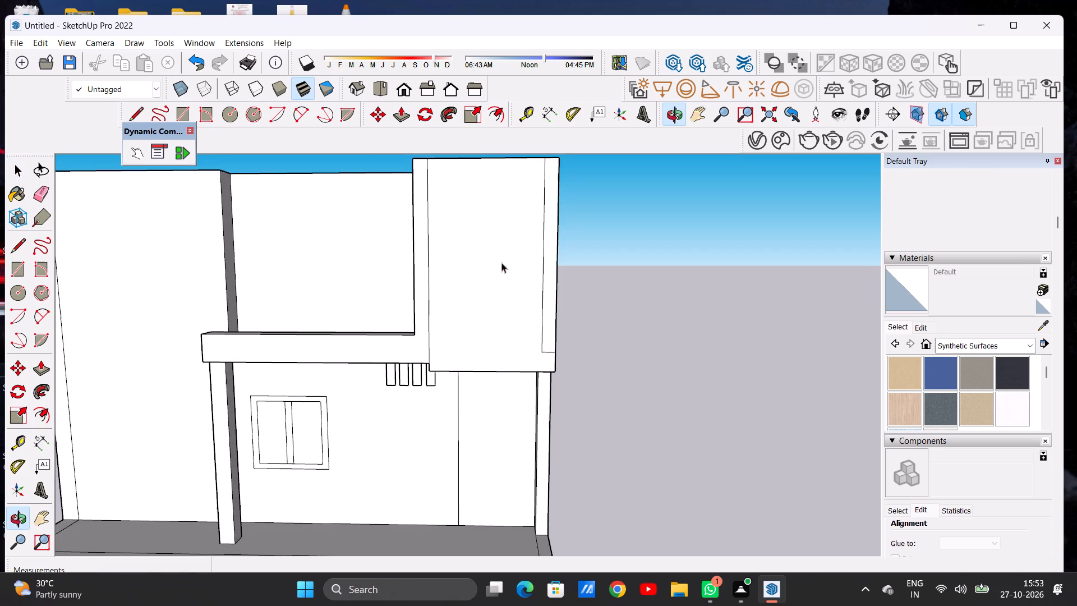
middle_click_drag(501, 263, 503, 262)
scroll(477, 314, "down", 6)
scroll(503, 307, "up", 6)
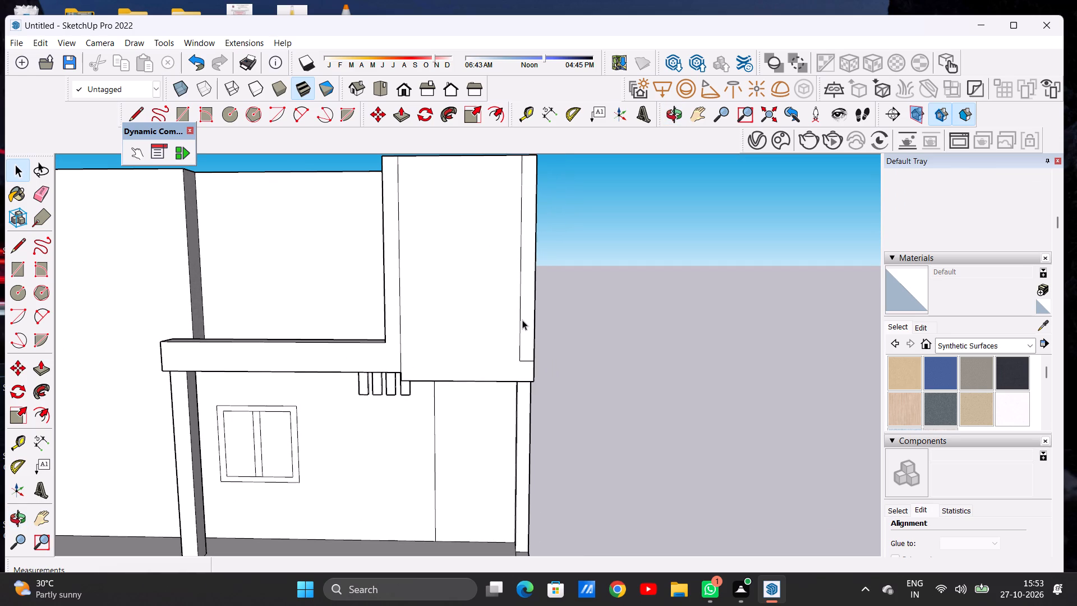
scroll(495, 327, "down", 1)
scroll(525, 318, "up", 1)
scroll(525, 318, "down", 1)
scroll(525, 318, "up", 1)
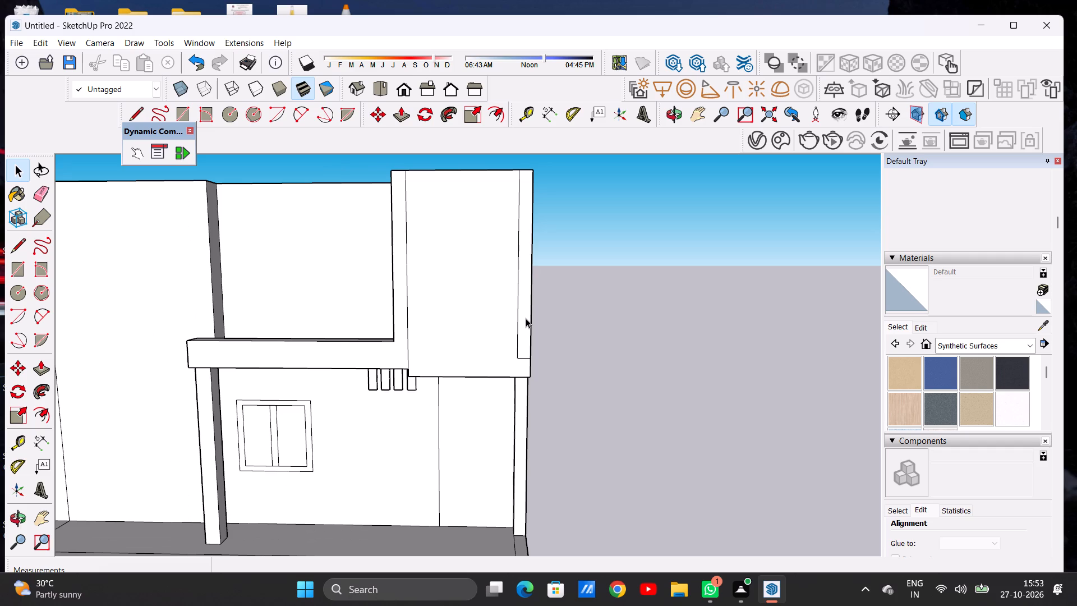
key("e")
left_click_drag(516, 319, 517, 325)
left_click_drag(523, 352, 524, 358)
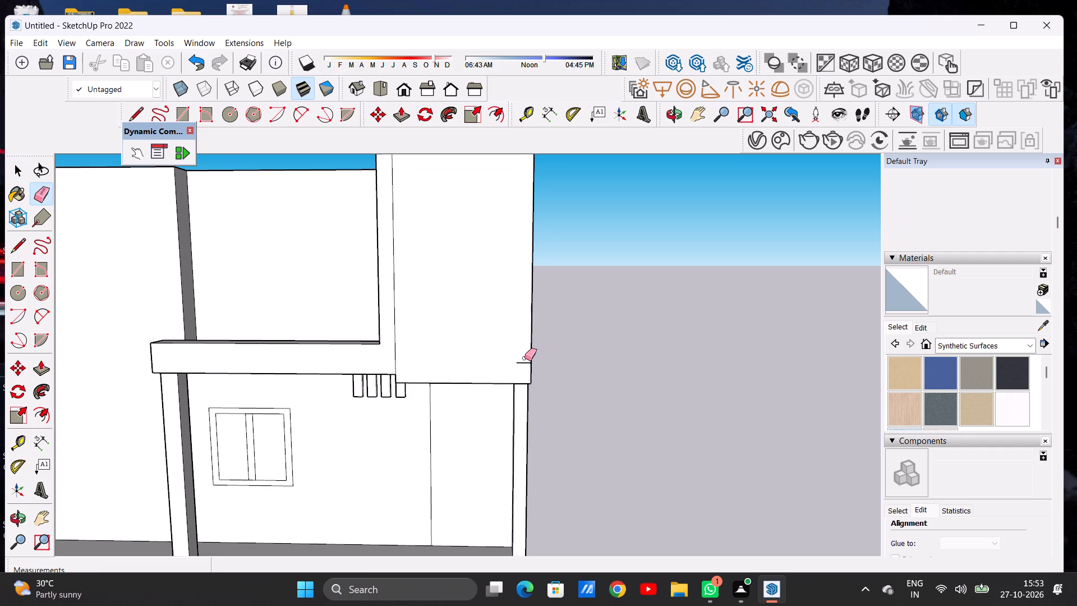
left_click_drag(524, 358, 524, 364)
key("space")
Examine the raised front wall and the overhang beside it from the front and from the end-wall corner.
scroll(487, 367, "down", 9)
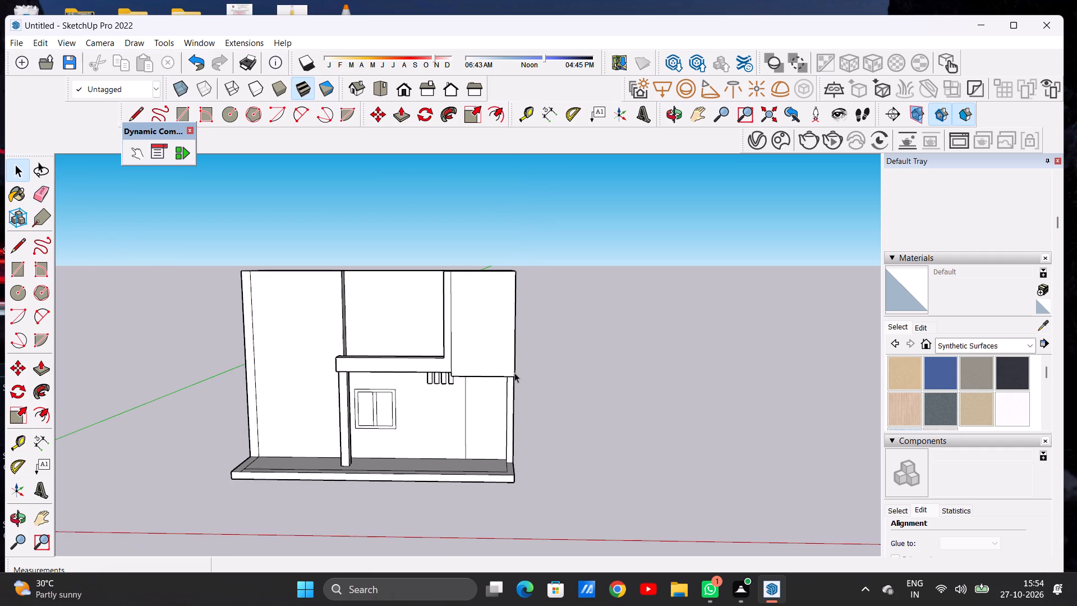
scroll(494, 294, "up", 4)
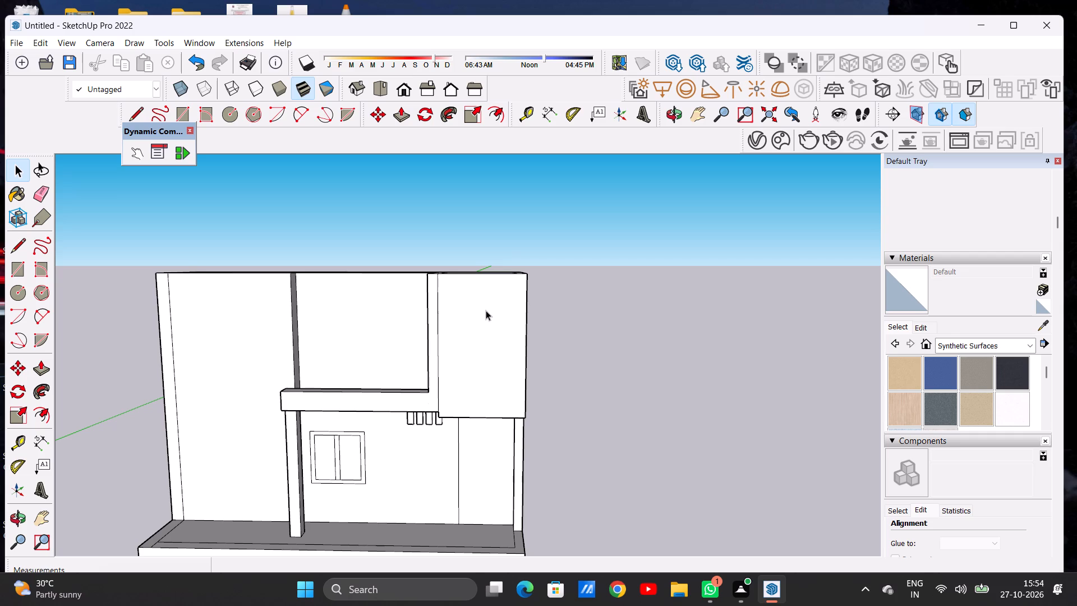
scroll(486, 310, "down", 5)
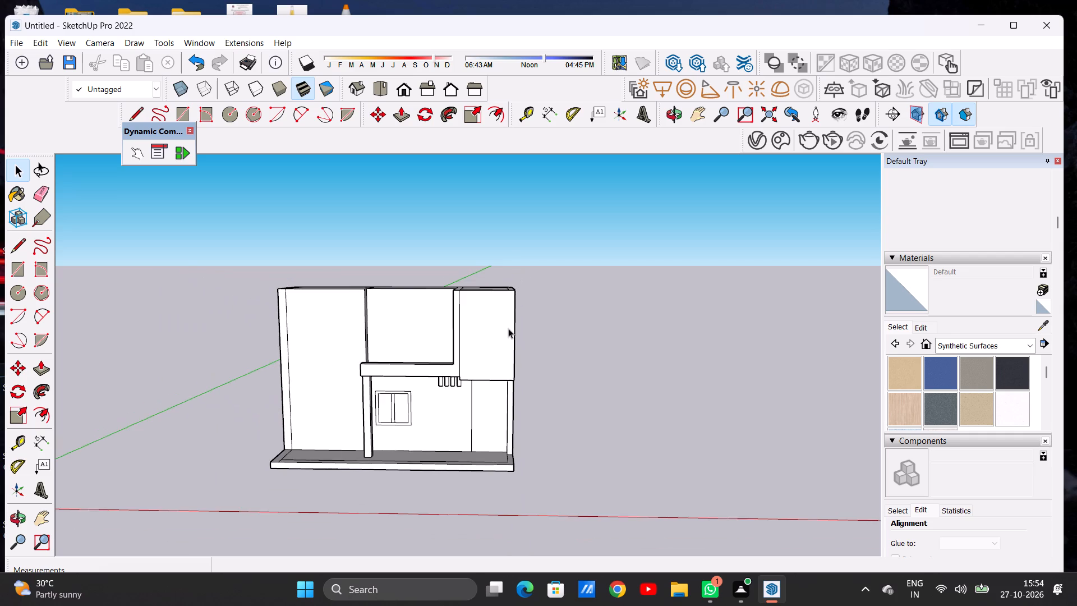
scroll(438, 347, "up", 7)
middle_click_drag(493, 353, 355, 419)
scroll(414, 418, "up", 6)
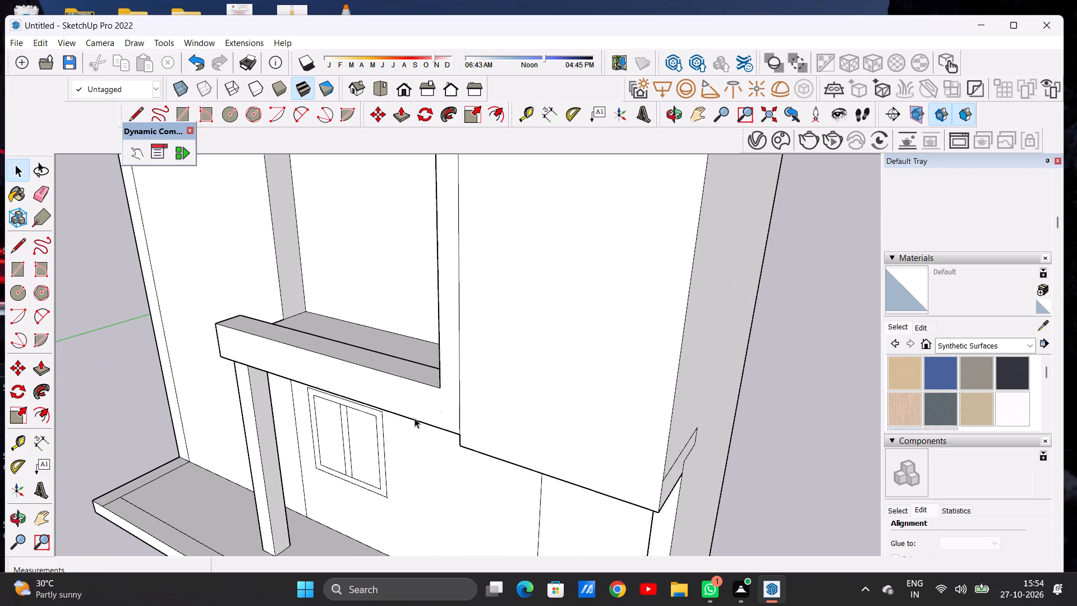
key("o")
key("space")
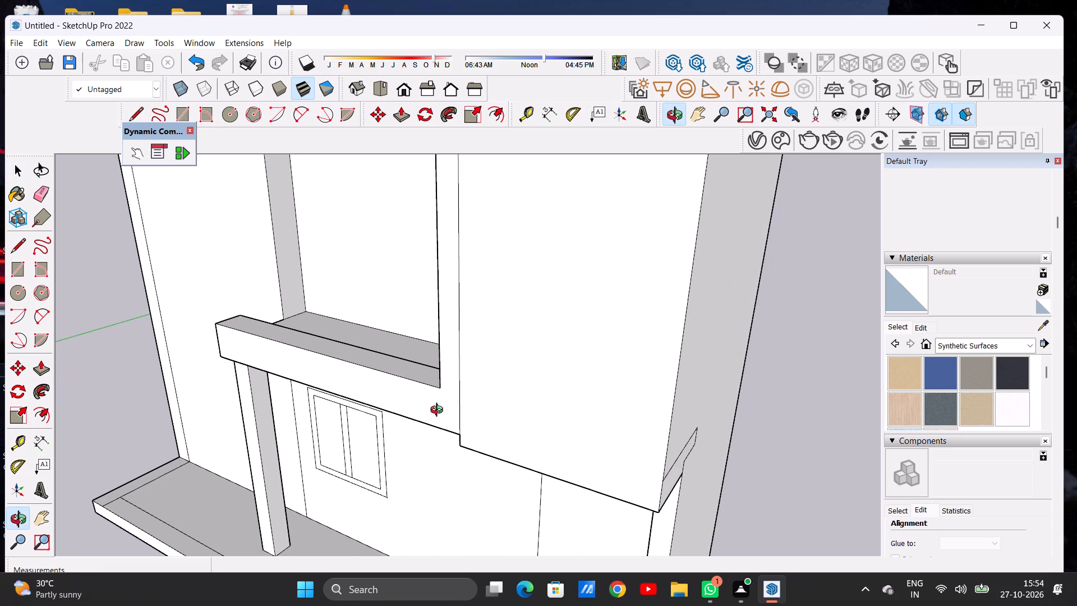
Push/Pull the L-shaped front face of the balcony ledge and partition end outward about 10 15/16".
type("P")
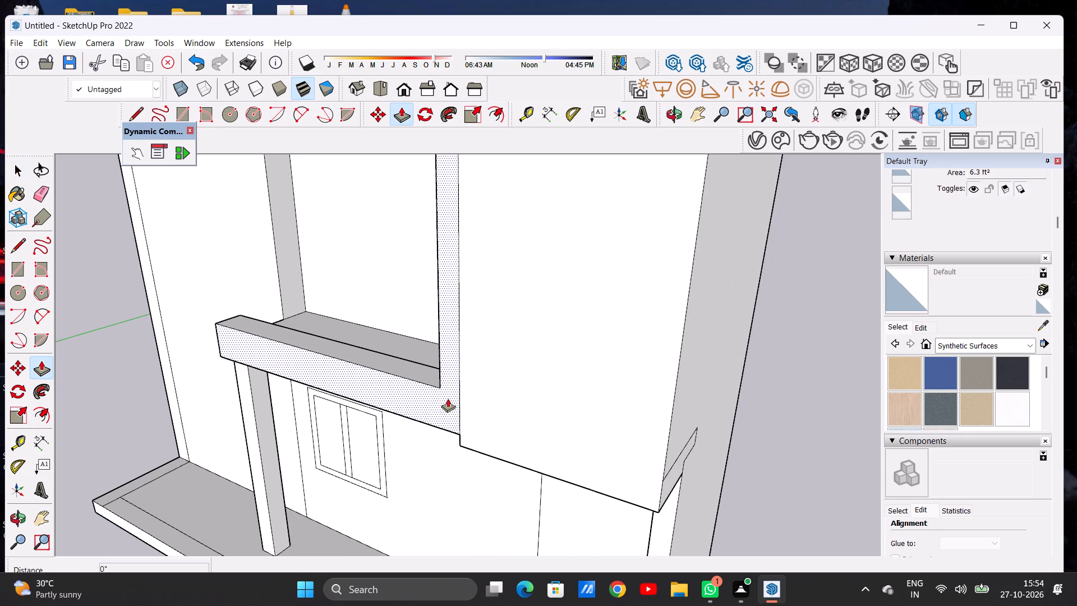
left_click(448, 398)
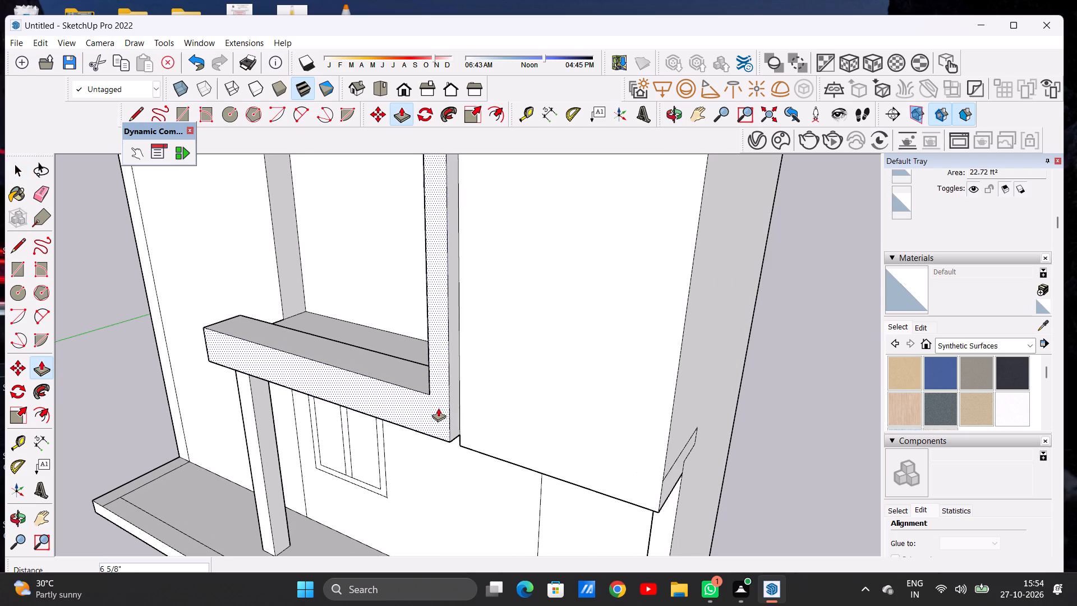
left_click(433, 414)
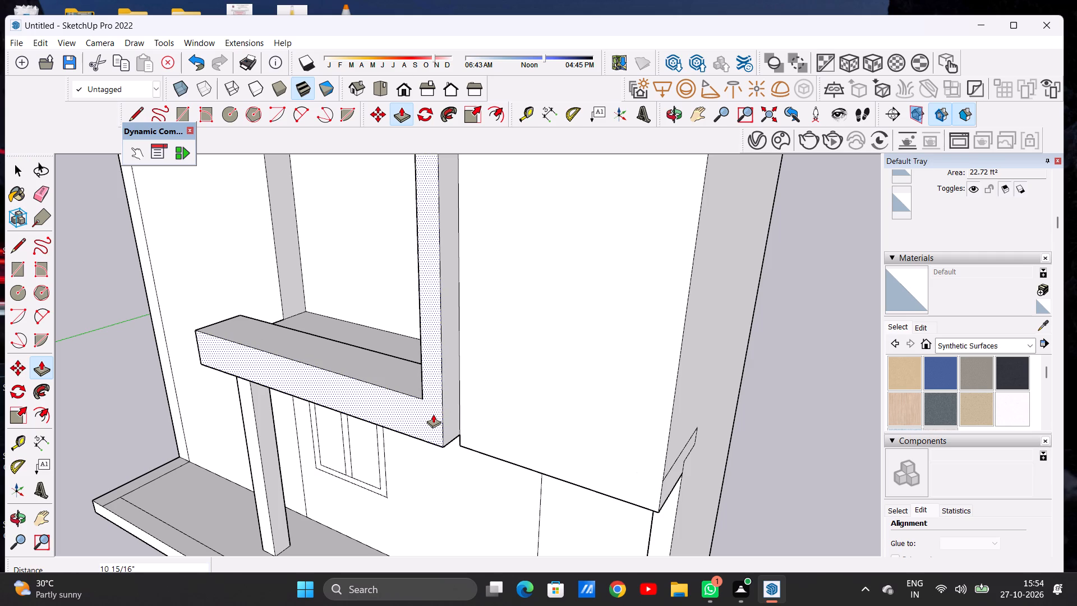
key("space")
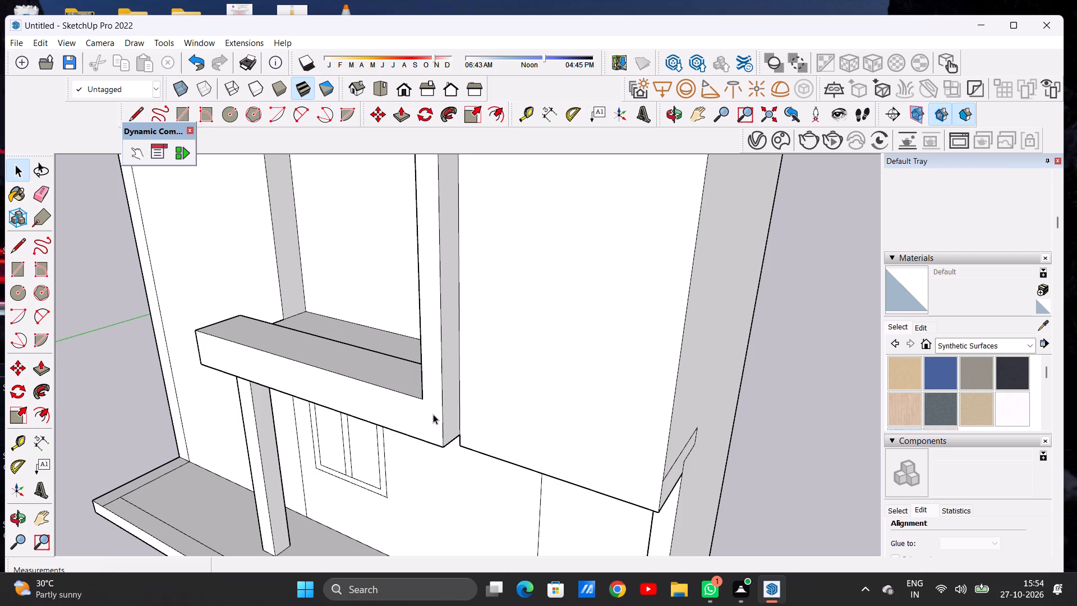
key("space")
Push/Pull the inner vertical face of the balcony's front ledge toward the front, widening the recessed floor behind it.
scroll(436, 412, "down", 9)
middle_click_drag(442, 402, 607, 367)
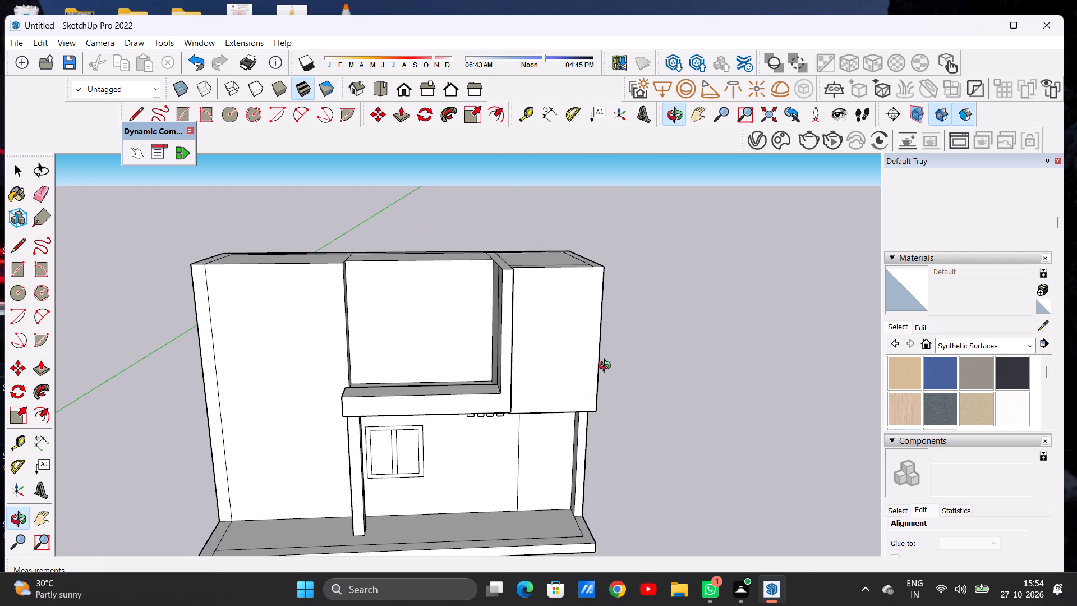
middle_click_drag(607, 367, 566, 428)
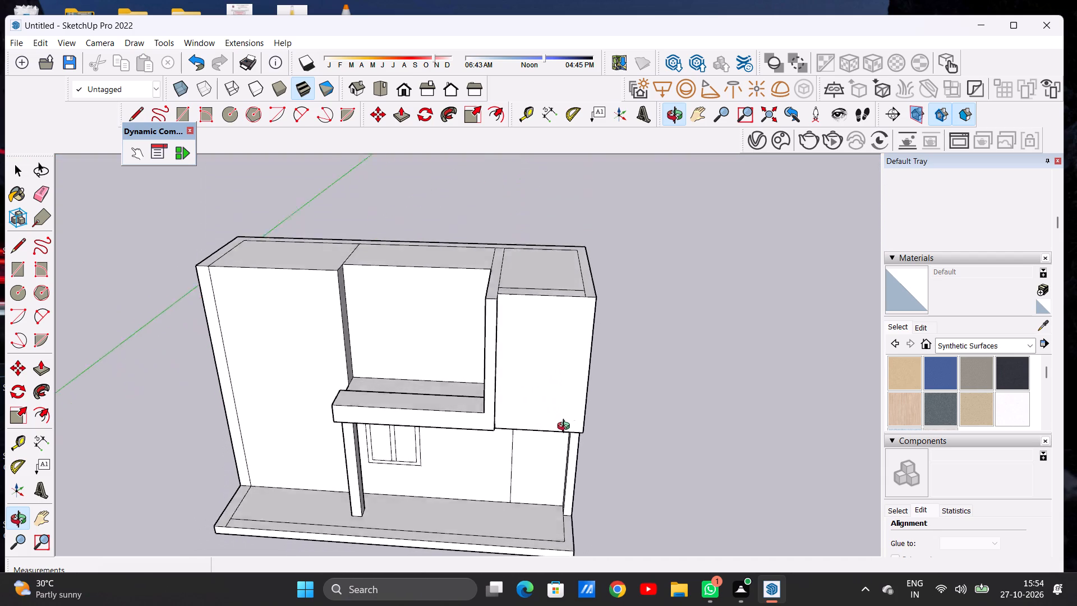
middle_click_drag(566, 428, 567, 433)
scroll(573, 402, "down", 4)
scroll(403, 402, "up", 8)
middle_click_drag(403, 402, 648, 385)
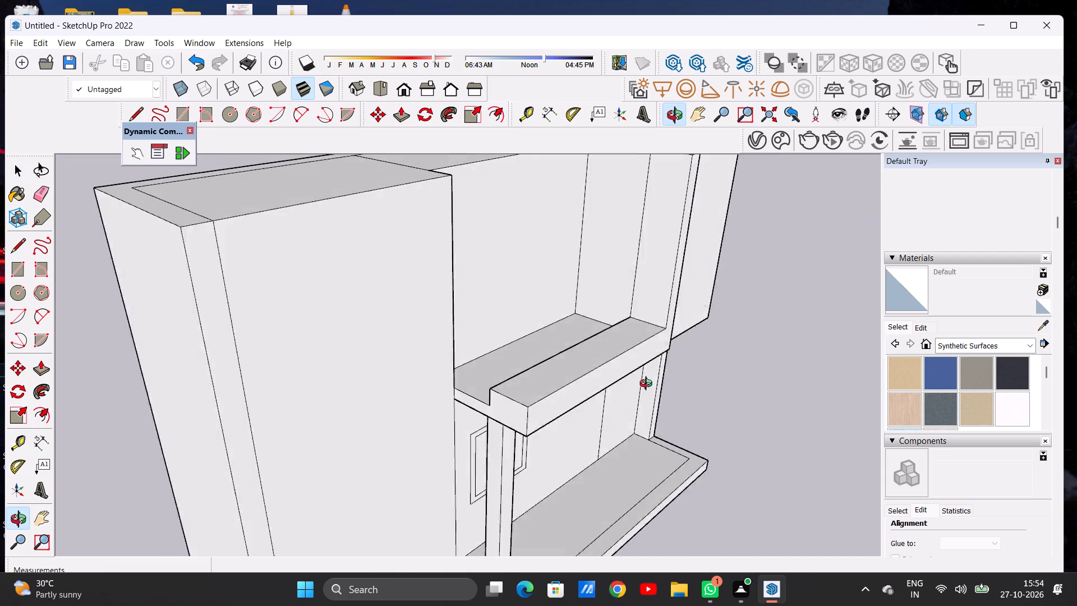
middle_click_drag(648, 385, 706, 370)
scroll(576, 371, "up", 4)
middle_click_drag(527, 356, 659, 365)
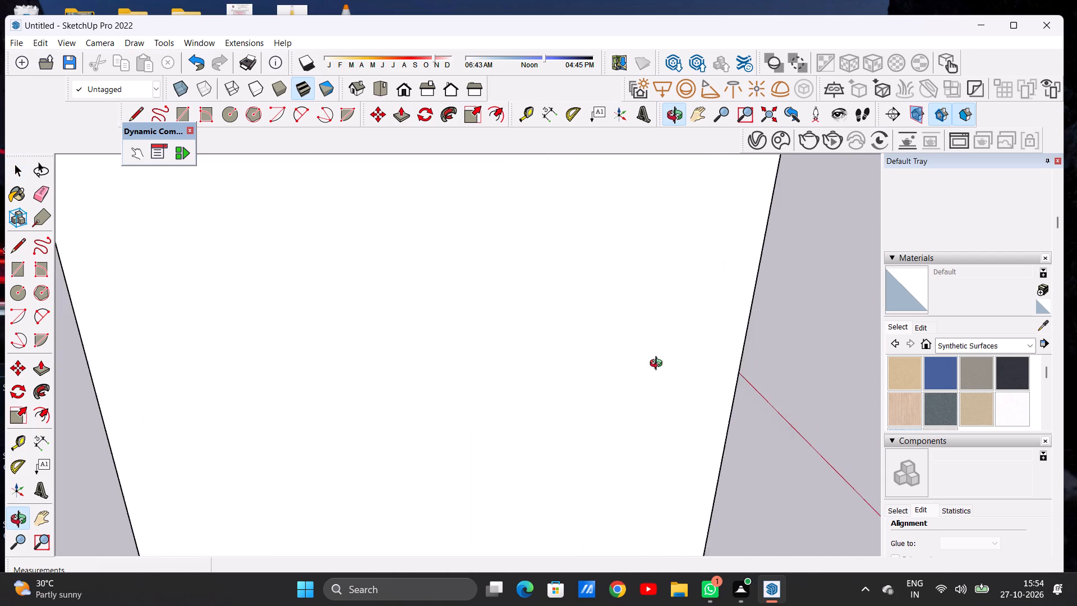
middle_click_drag(659, 365, 490, 463)
scroll(498, 411, "up", 7)
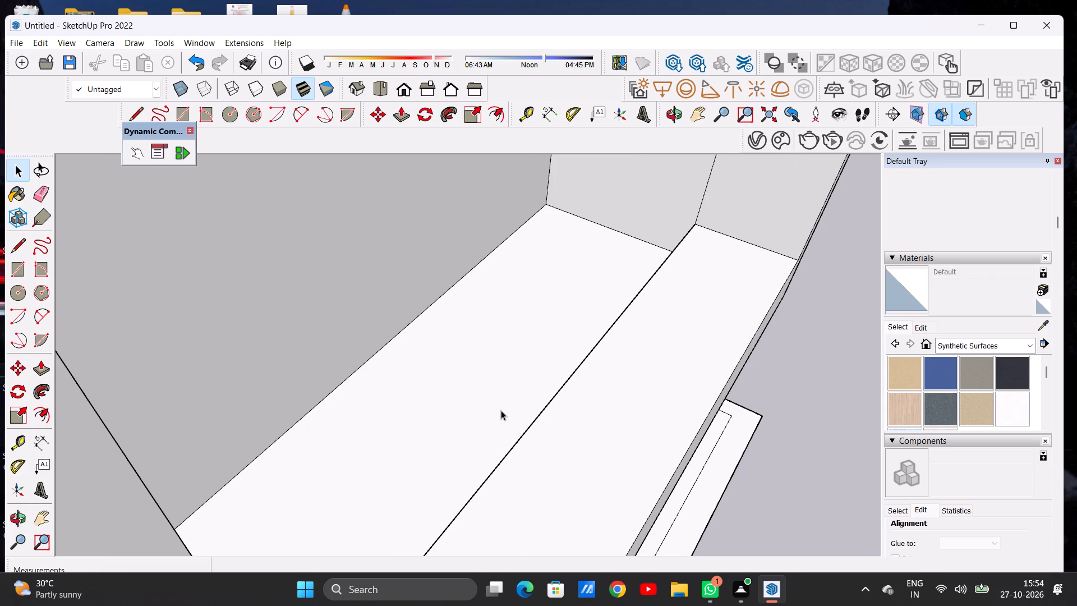
scroll(501, 392, "down", 5)
middle_click_drag(467, 401, 558, 392)
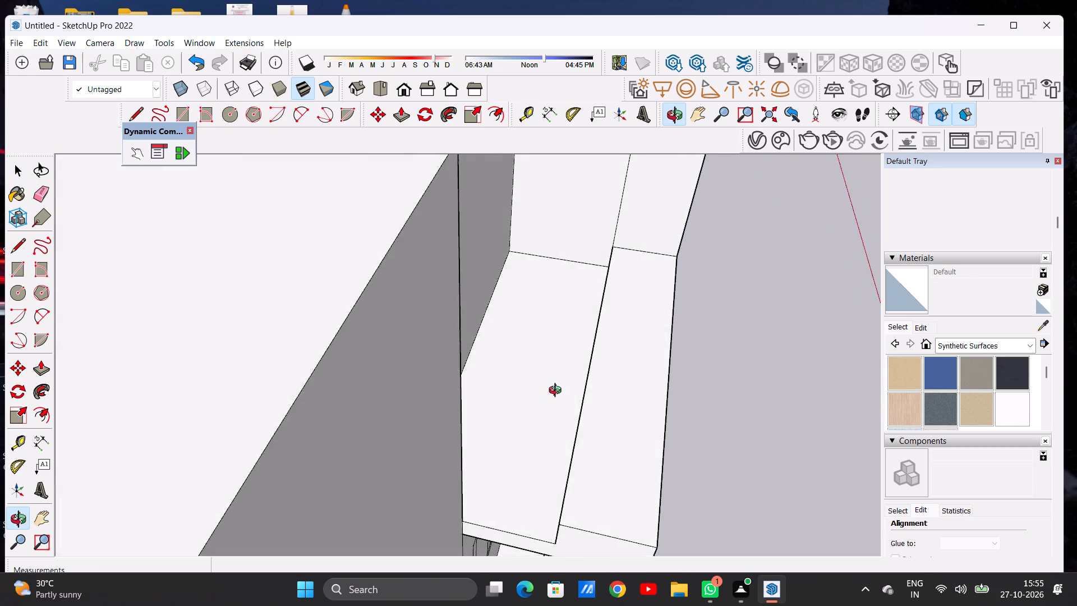
middle_click_drag(558, 392, 614, 288)
middle_click_drag(589, 303, 528, 307)
scroll(528, 307, "up", 1)
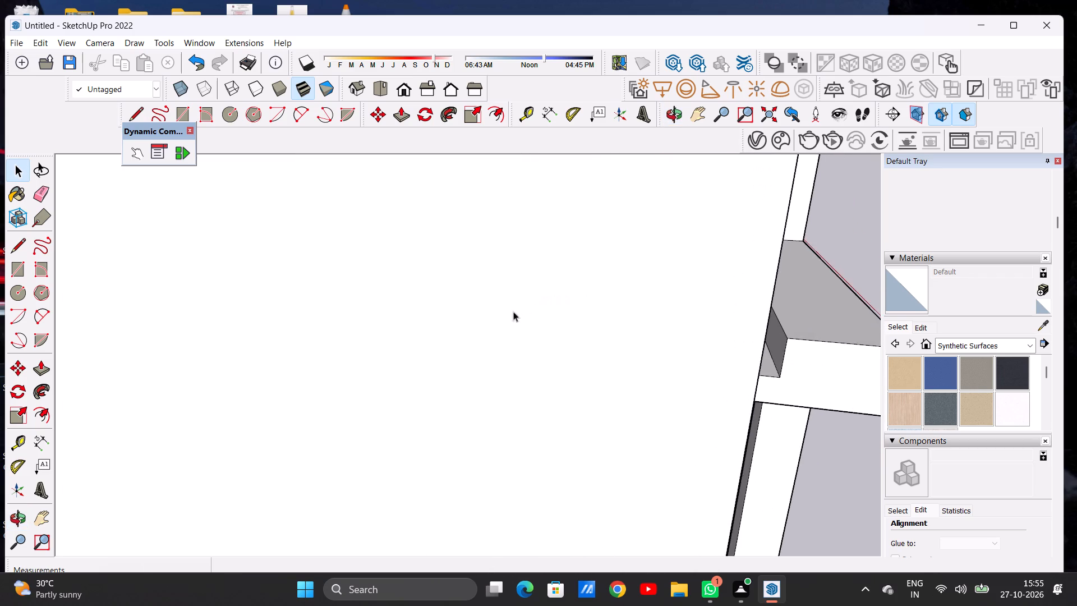
scroll(486, 313, "down", 9)
scroll(694, 350, "up", 5)
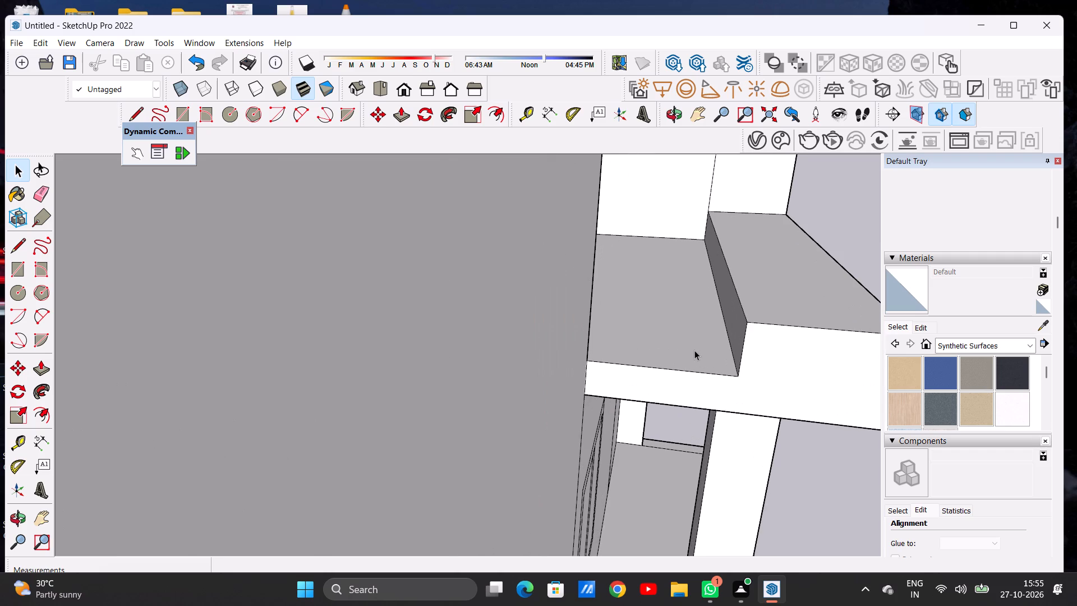
key("p")
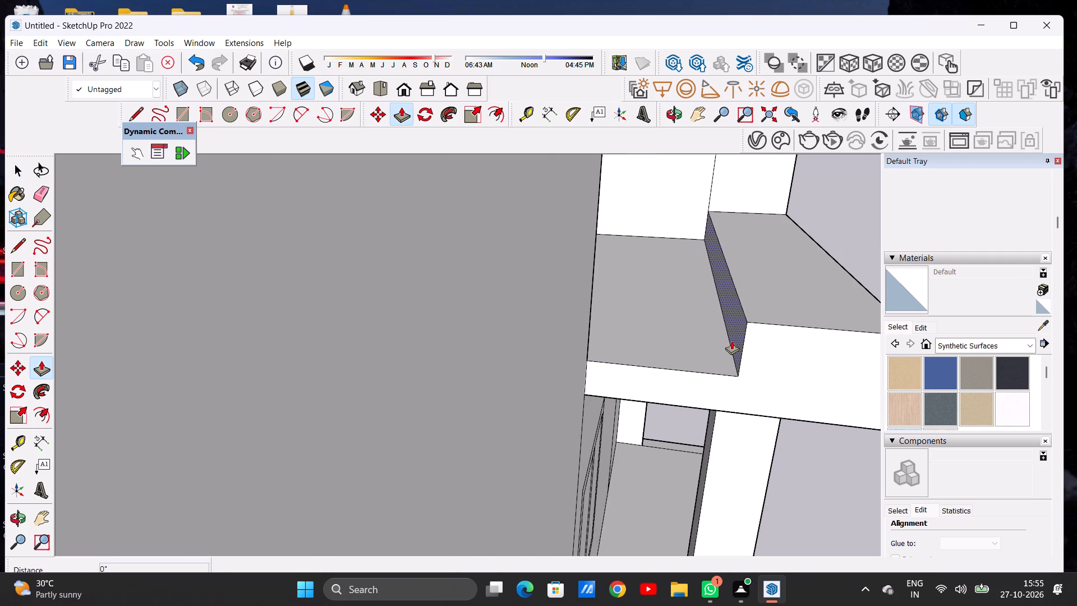
left_click(731, 341)
left_click(776, 334)
key("space")
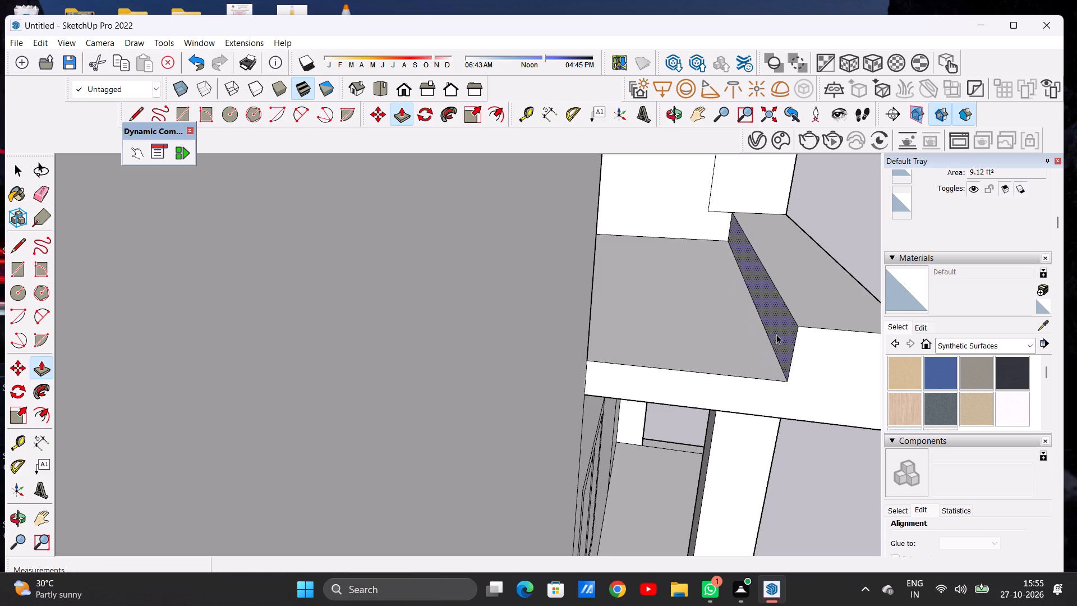
Draw a line about 4' 2 1/4" long across the balcony floor from the back wall to the ledge, parallel to the open side edge.
scroll(611, 382, "down", 11)
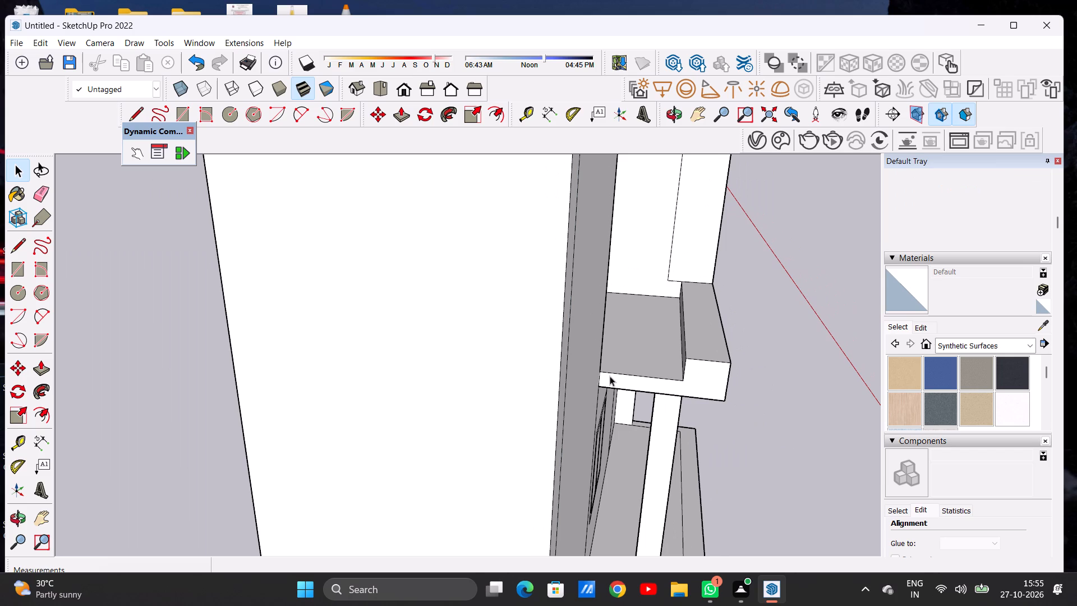
scroll(589, 371, "down", 5)
scroll(551, 335, "down", 4)
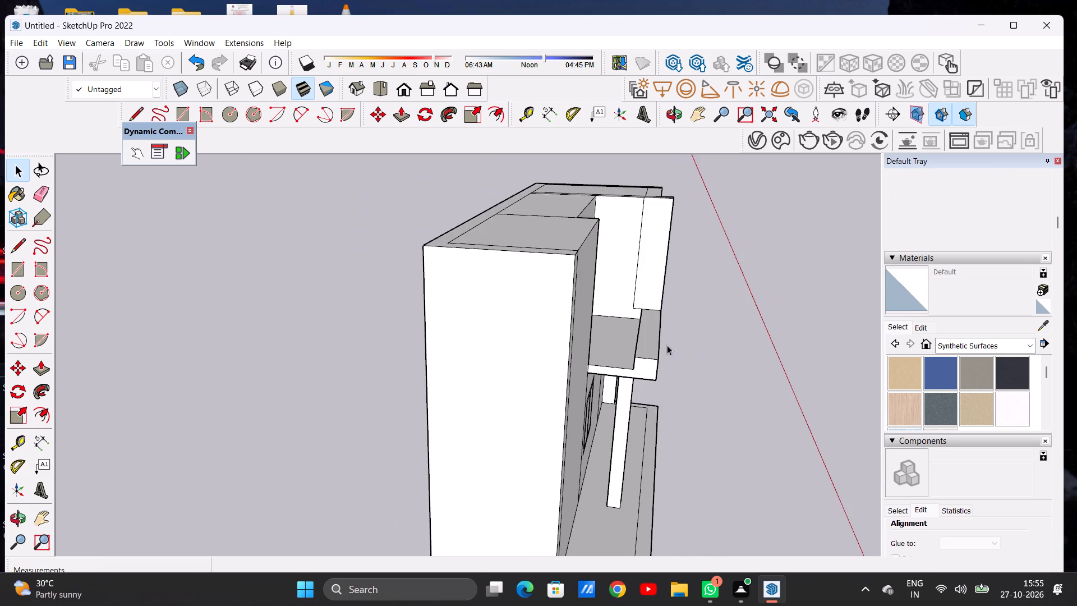
middle_click_drag(656, 347, 373, 353)
middle_click_drag(499, 359, 399, 417)
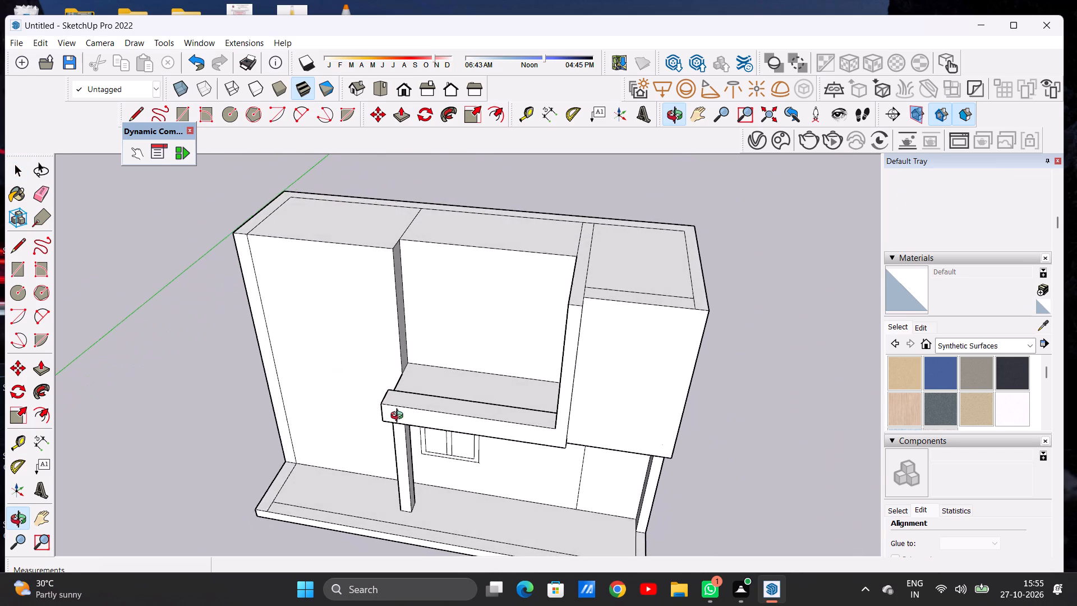
middle_click_drag(399, 417, 401, 417)
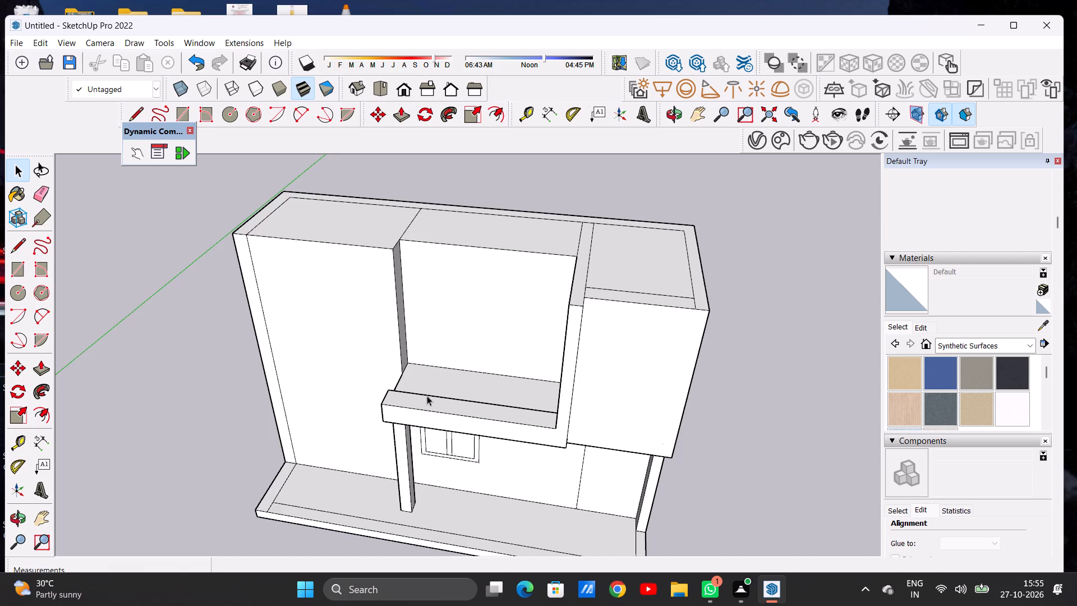
scroll(439, 391, "down", 3)
middle_click_drag(432, 378, 429, 461)
scroll(418, 369, "up", 6)
middle_click_drag(432, 374, 430, 381)
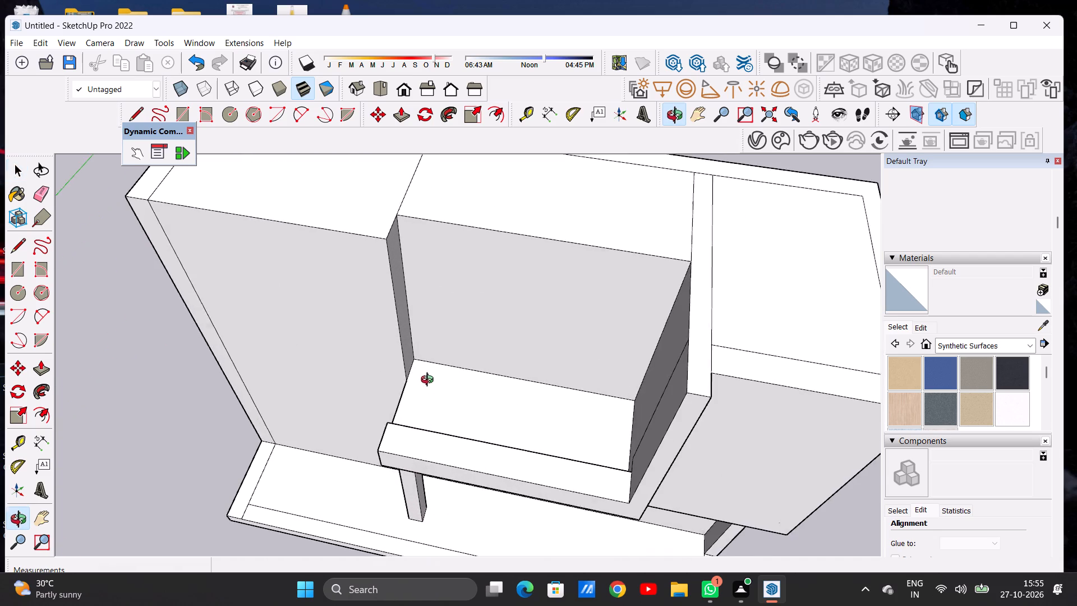
middle_click_drag(430, 381, 416, 466)
key("l")
scroll(411, 437, "up", 1)
scroll(411, 437, "down", 1)
scroll(411, 437, "up", 4)
middle_click_drag(420, 426, 395, 459)
scroll(388, 453, "down", 1)
scroll(388, 453, "up", 6)
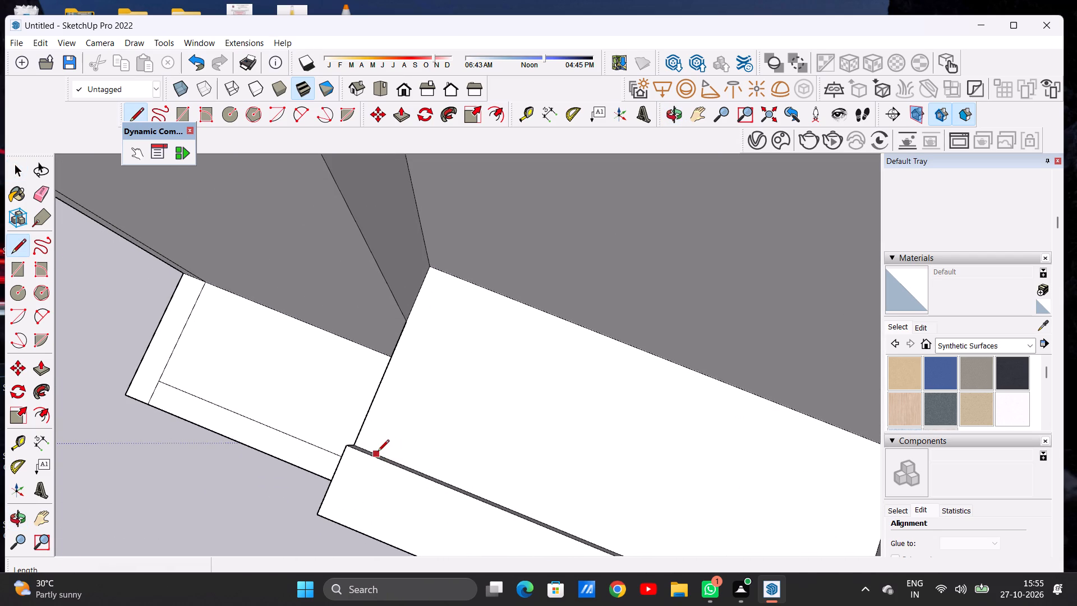
left_click(454, 277)
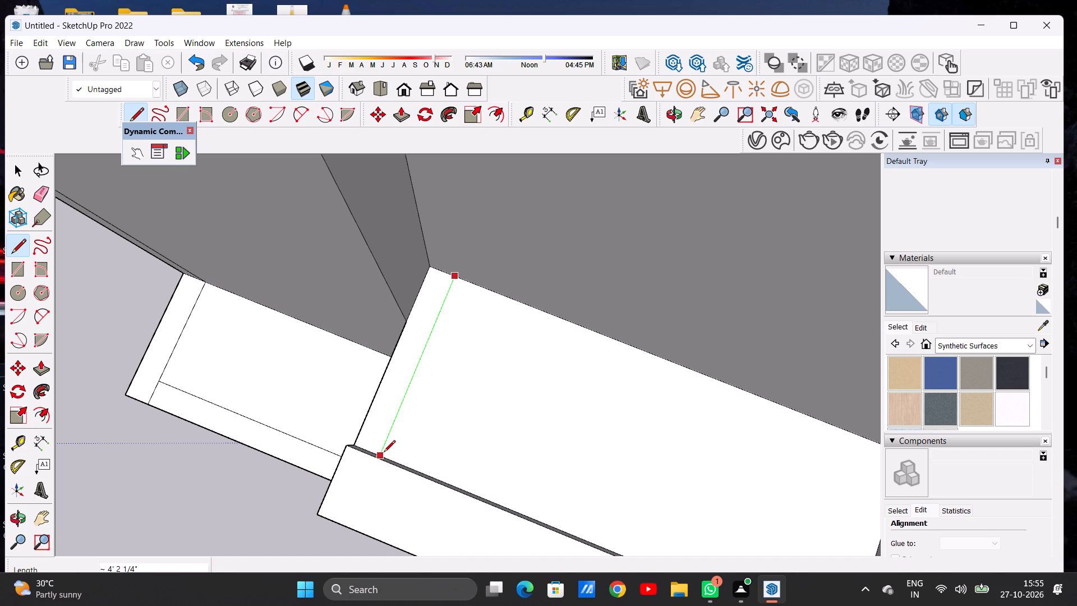
left_click(384, 453)
key("space")
Push/Pull the narrow strip at the balcony's open side up about 4' 11/16" to form a side parapet.
type("P")
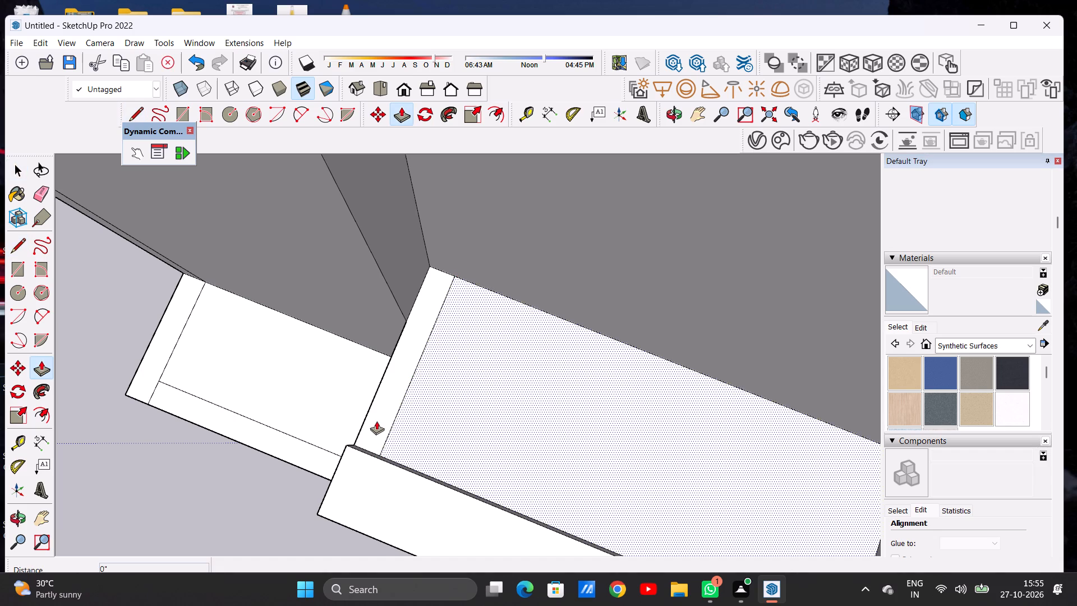
left_click(376, 421)
scroll(390, 364, "down", 9)
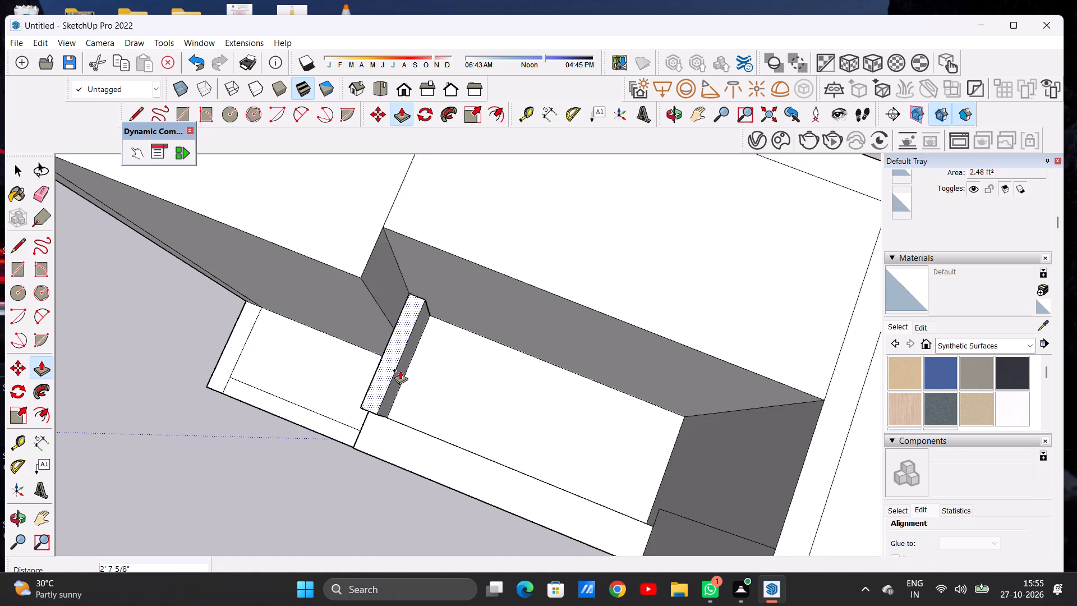
scroll(400, 370, "down", 1)
middle_click_drag(400, 366, 455, 252)
scroll(409, 320, "down", 3)
middle_click_drag(404, 346, 431, 273)
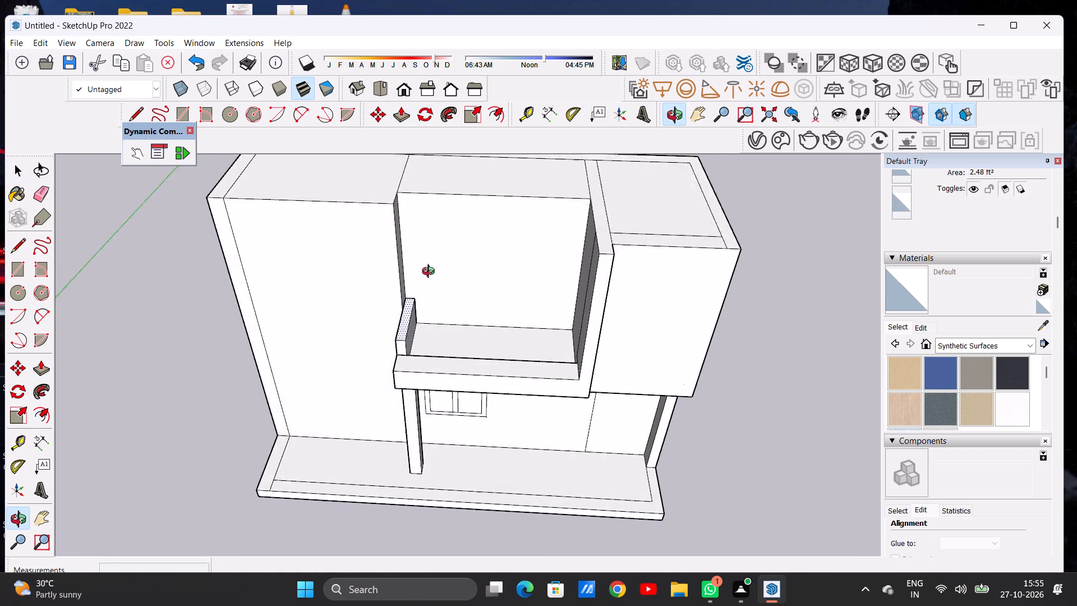
middle_click_drag(431, 273, 431, 258)
scroll(414, 291, "up", 6)
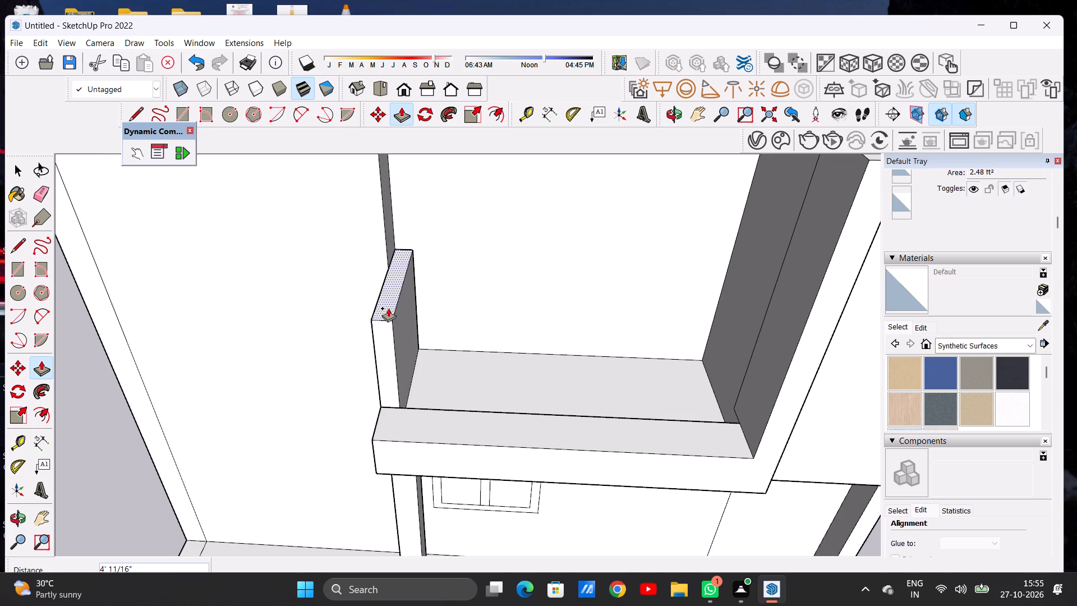
left_click(388, 308)
key("space")
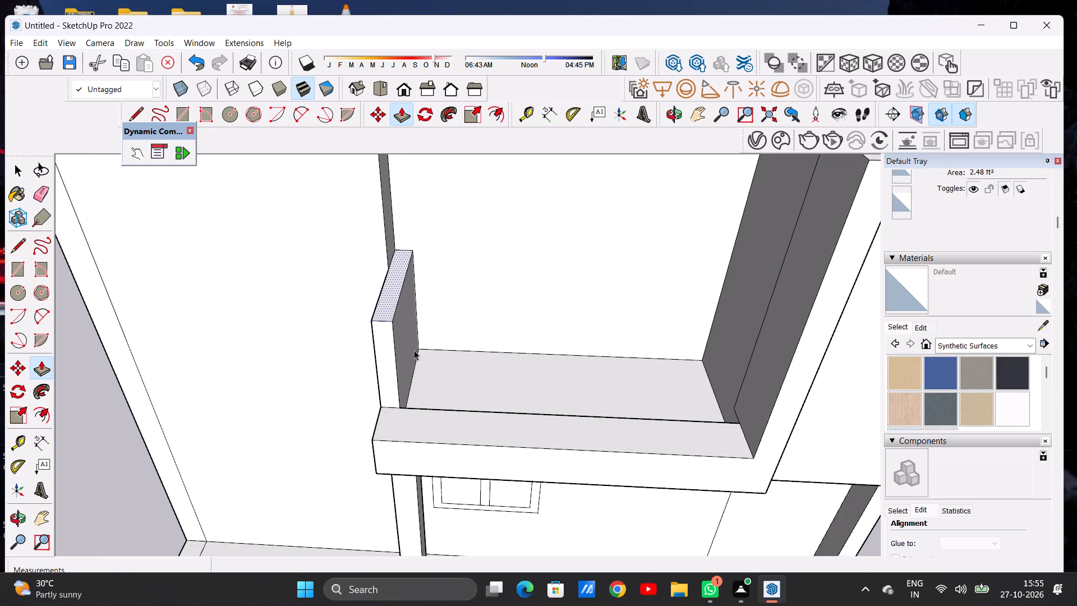
Draw a line about 10' 10 9/16" long along the front ledge's top face, from its outer end to the partition wall.
scroll(435, 365, "down", 5)
middle_click_drag(425, 420, 416, 451)
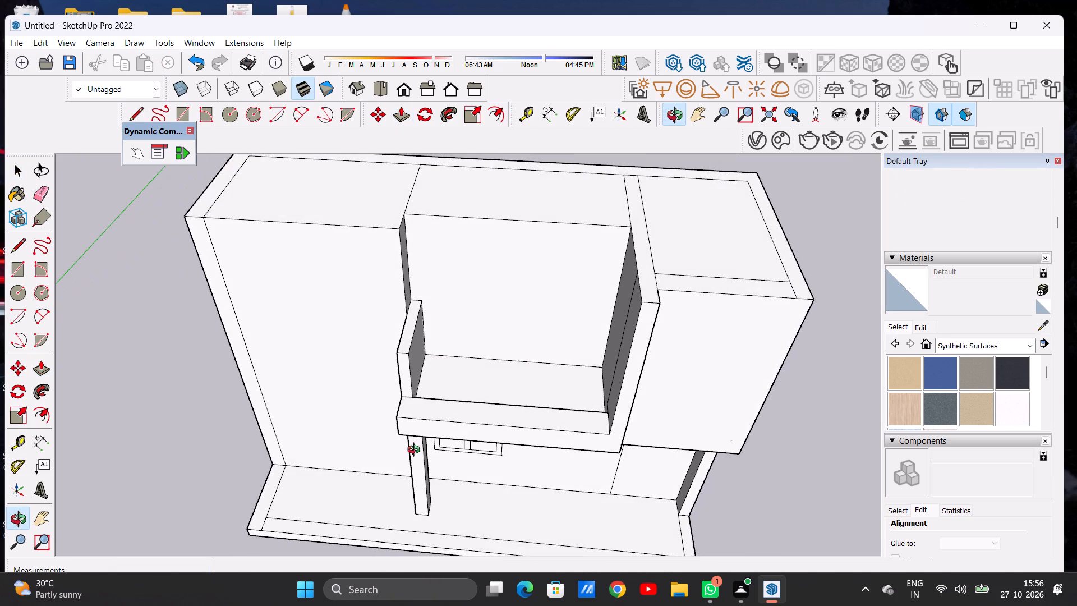
middle_click_drag(416, 451, 417, 453)
scroll(447, 414, "up", 1)
middle_click_drag(447, 413, 454, 433)
key("l")
scroll(454, 433, "up", 5)
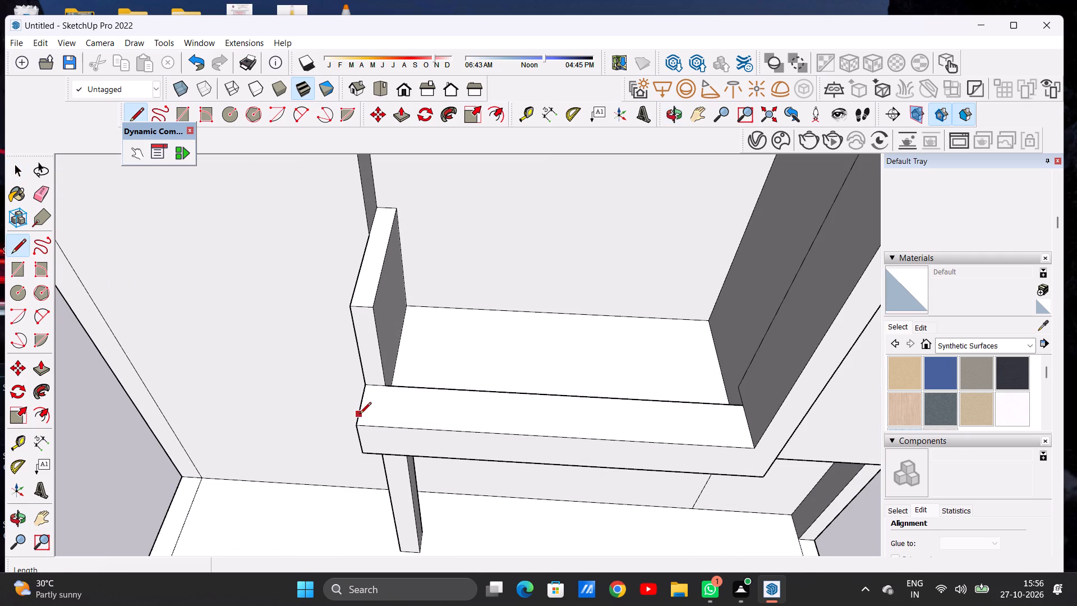
scroll(362, 415, "up", 4)
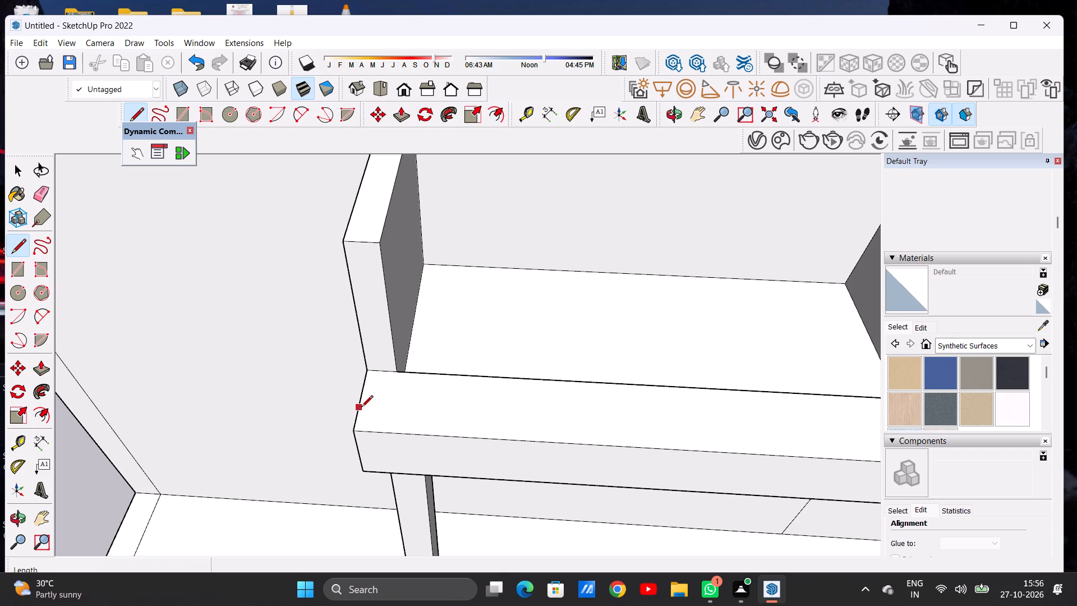
left_click(361, 408)
scroll(429, 405, "down", 7)
scroll(420, 402, "up", 1)
scroll(420, 402, "down", 3)
scroll(577, 410, "up", 6)
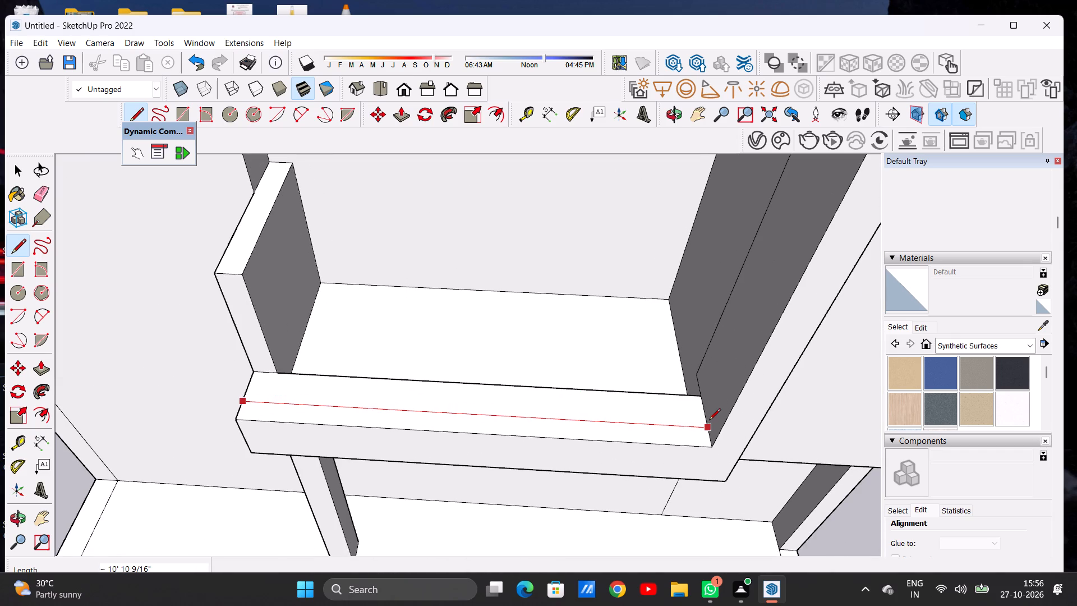
left_click(703, 424)
key("space")
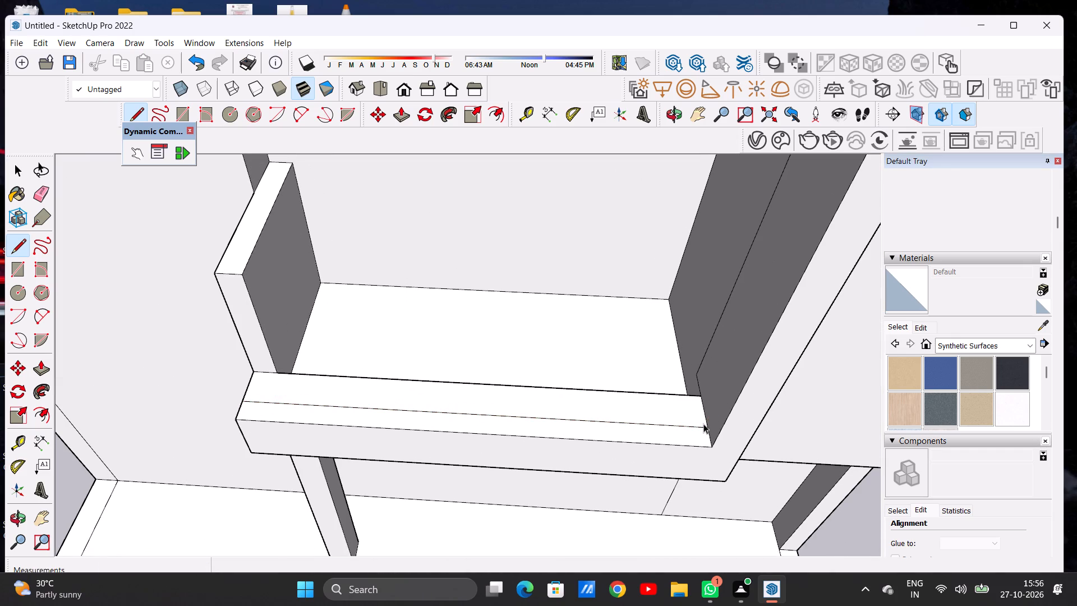
Draw a line about 10 15/16" long across the inner strip of the balcony's front ledge, near its middle.
type("P")
key("space")
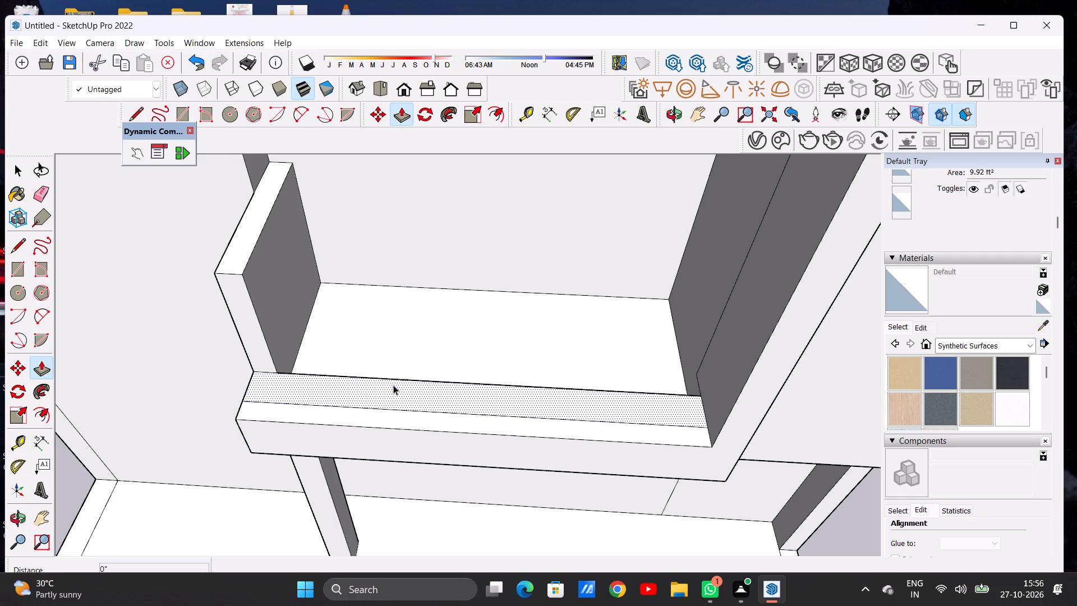
key("l")
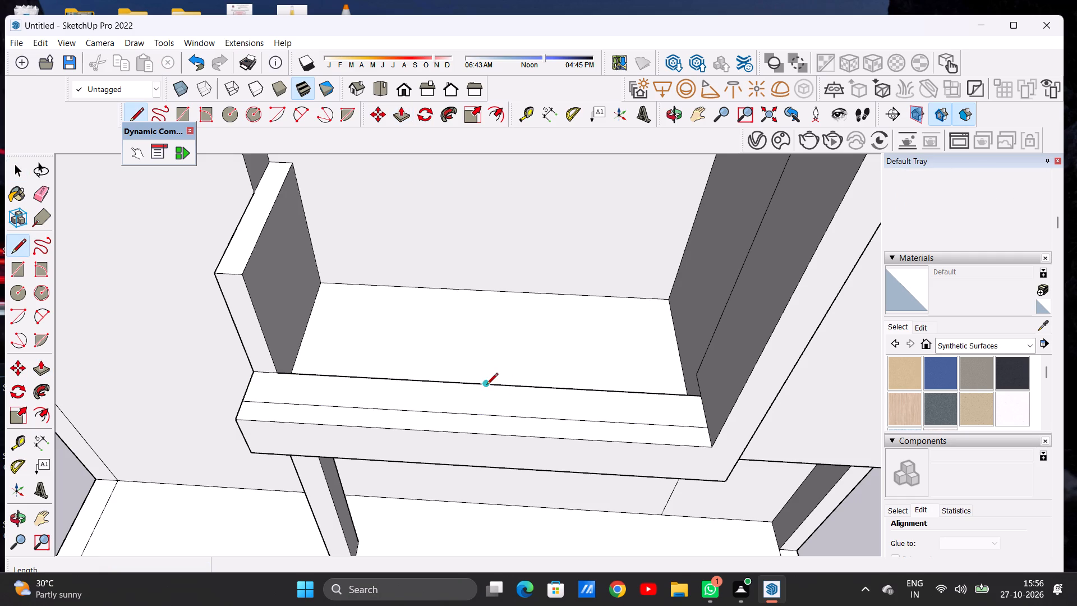
left_click(486, 385)
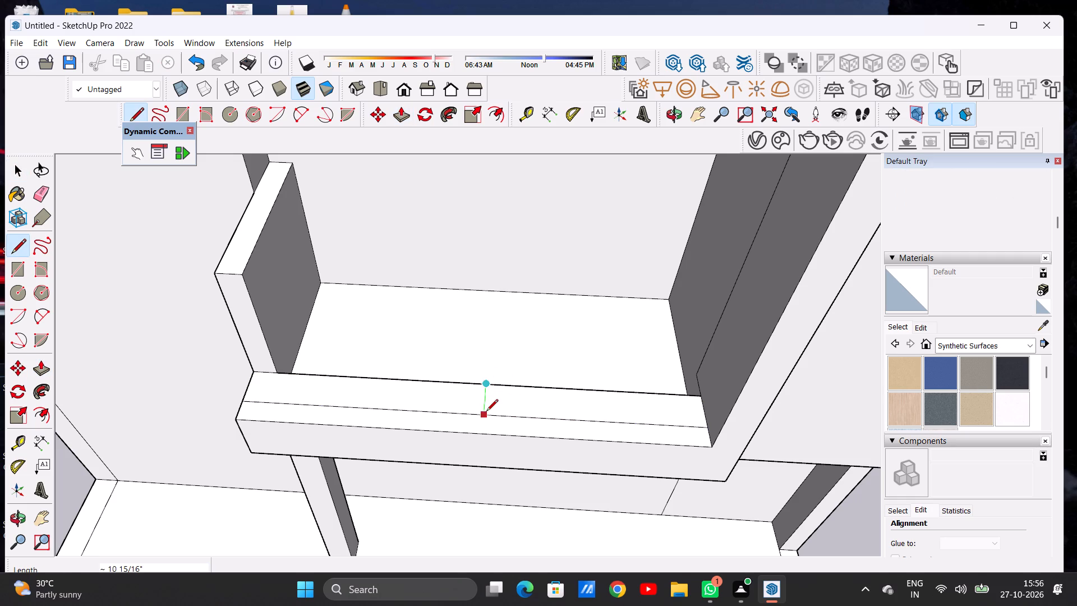
left_click(486, 412)
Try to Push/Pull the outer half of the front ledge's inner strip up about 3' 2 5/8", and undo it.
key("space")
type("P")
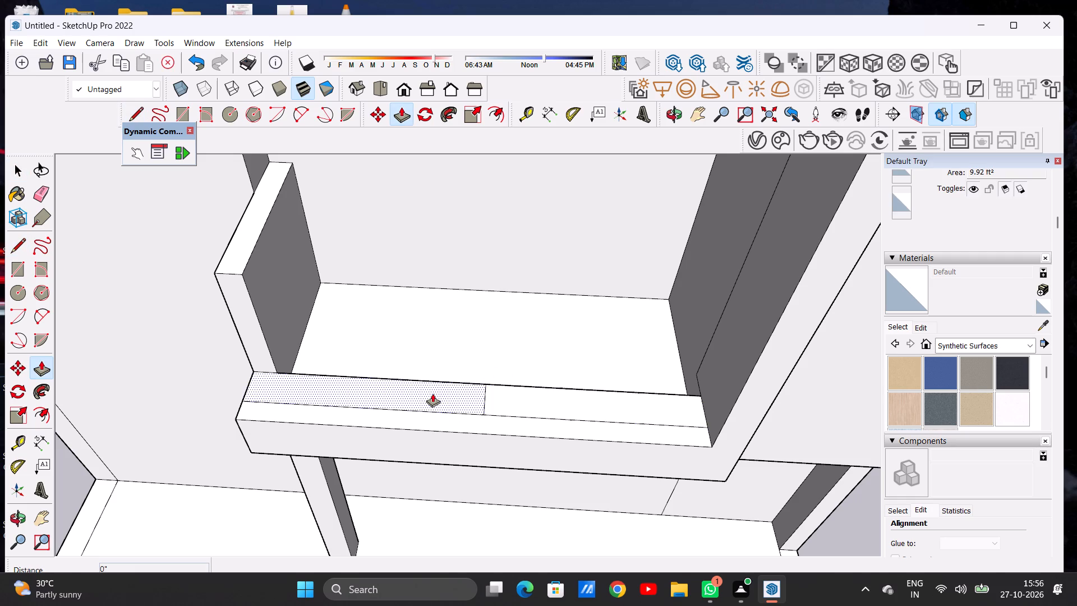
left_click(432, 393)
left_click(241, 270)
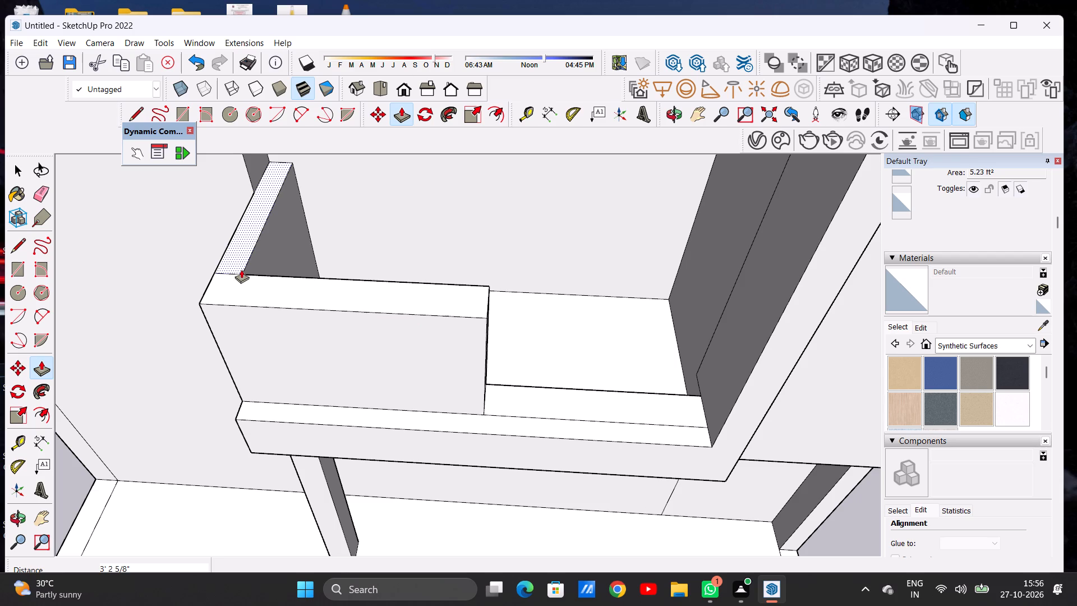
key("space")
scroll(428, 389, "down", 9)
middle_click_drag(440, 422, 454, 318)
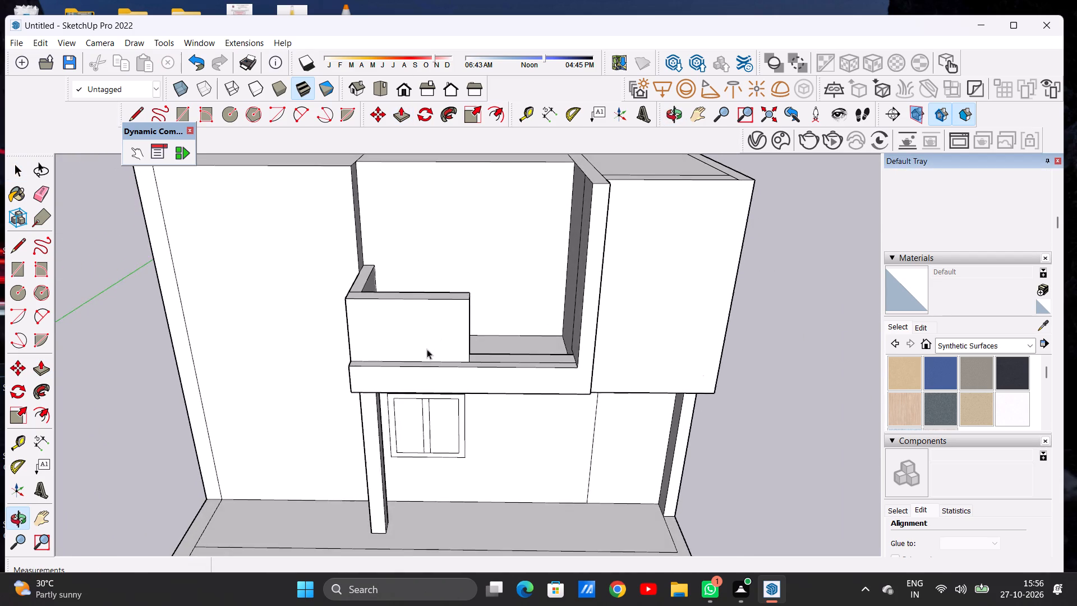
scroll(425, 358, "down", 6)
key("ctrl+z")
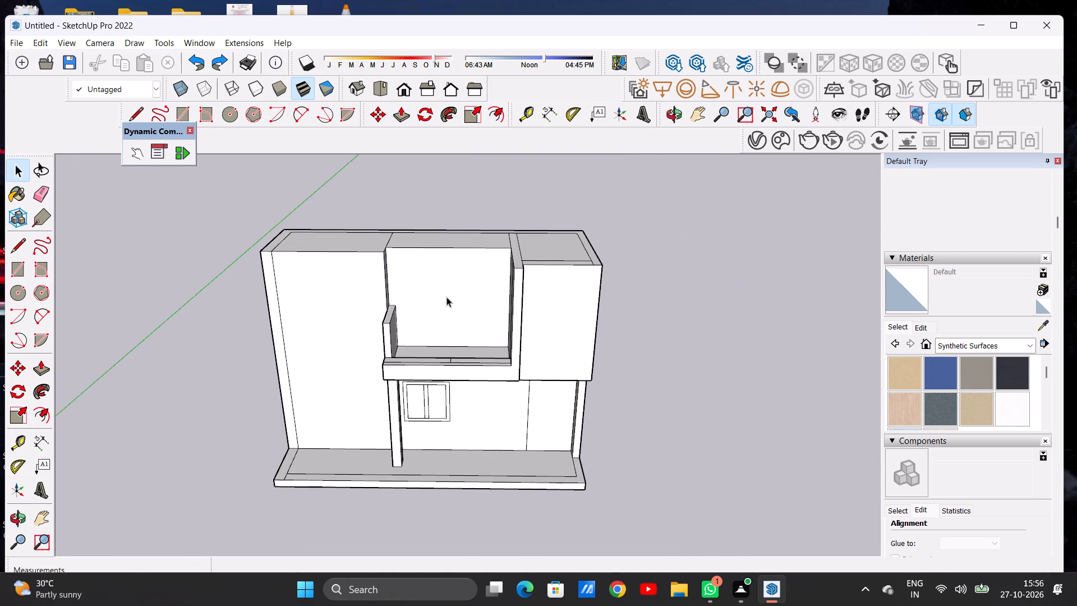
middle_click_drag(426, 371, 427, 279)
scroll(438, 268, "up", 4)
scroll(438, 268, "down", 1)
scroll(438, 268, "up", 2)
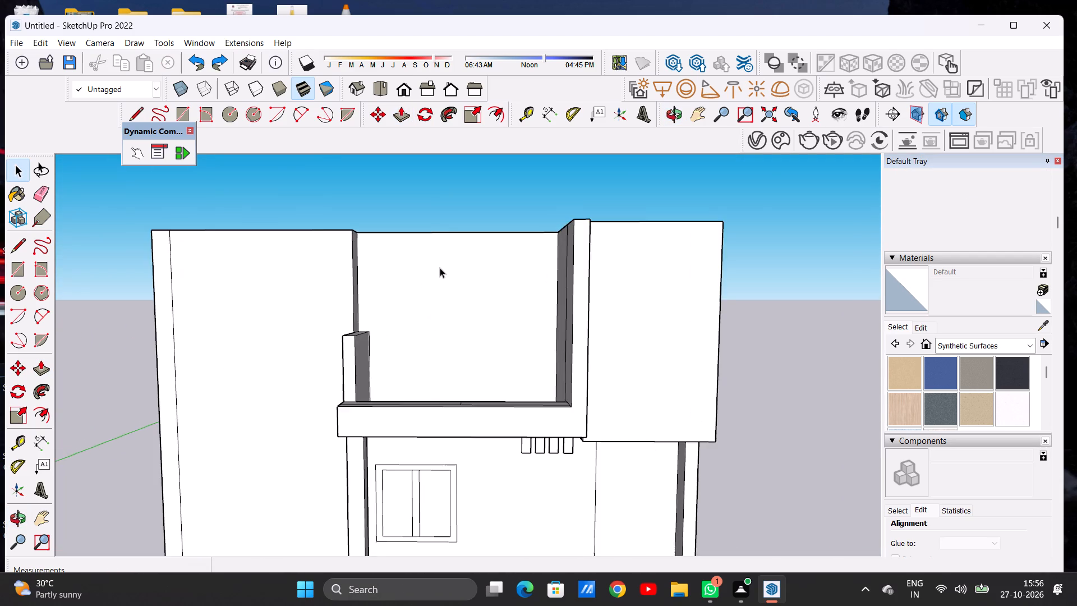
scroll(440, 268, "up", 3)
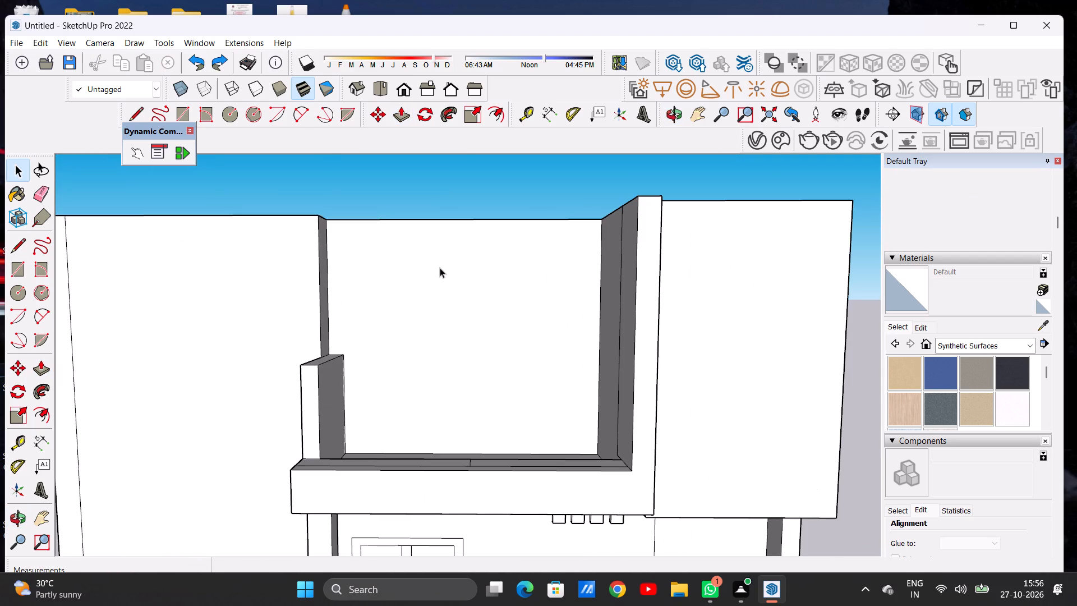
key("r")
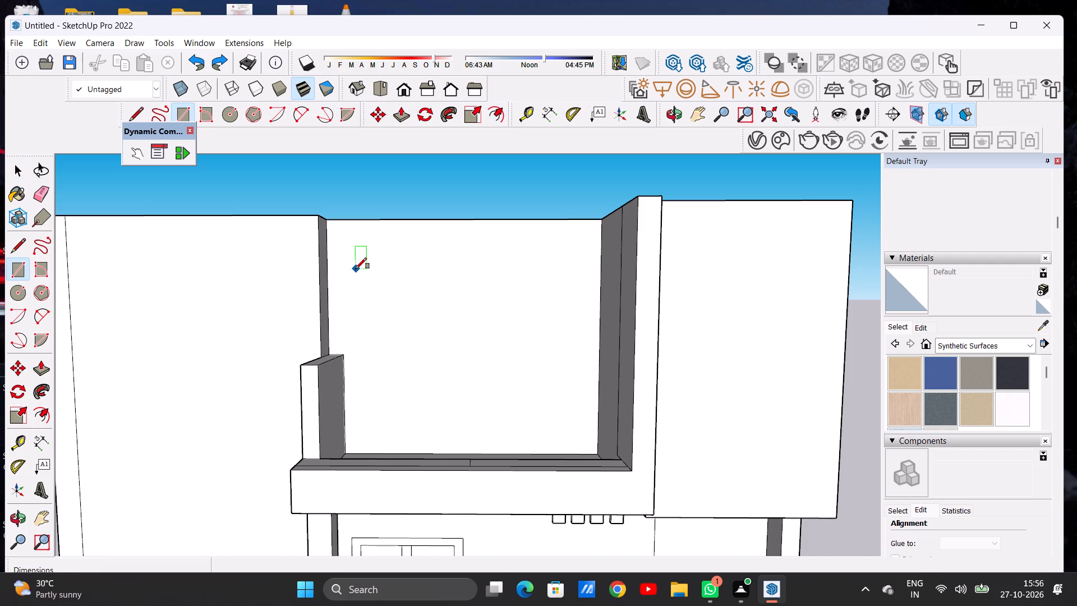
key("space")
Draw a line about 7 1/8" long across the side parapet's top face, close to the balcony's back wall.
middle_click_drag(367, 307, 367, 412)
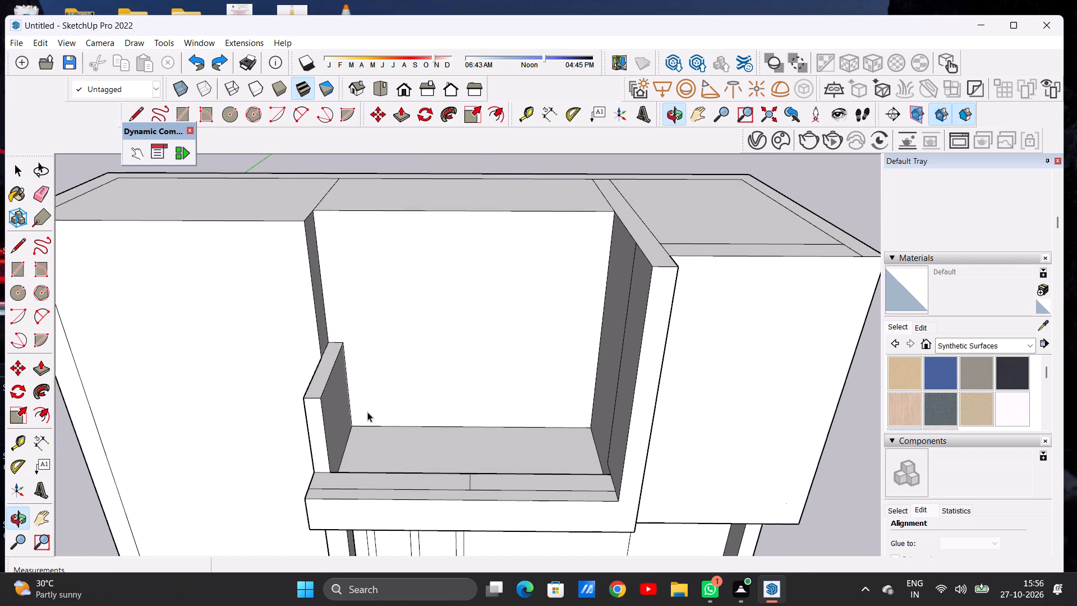
key("l")
scroll(329, 355, "up", 3)
scroll(334, 337, "down", 1)
scroll(334, 337, "up", 8)
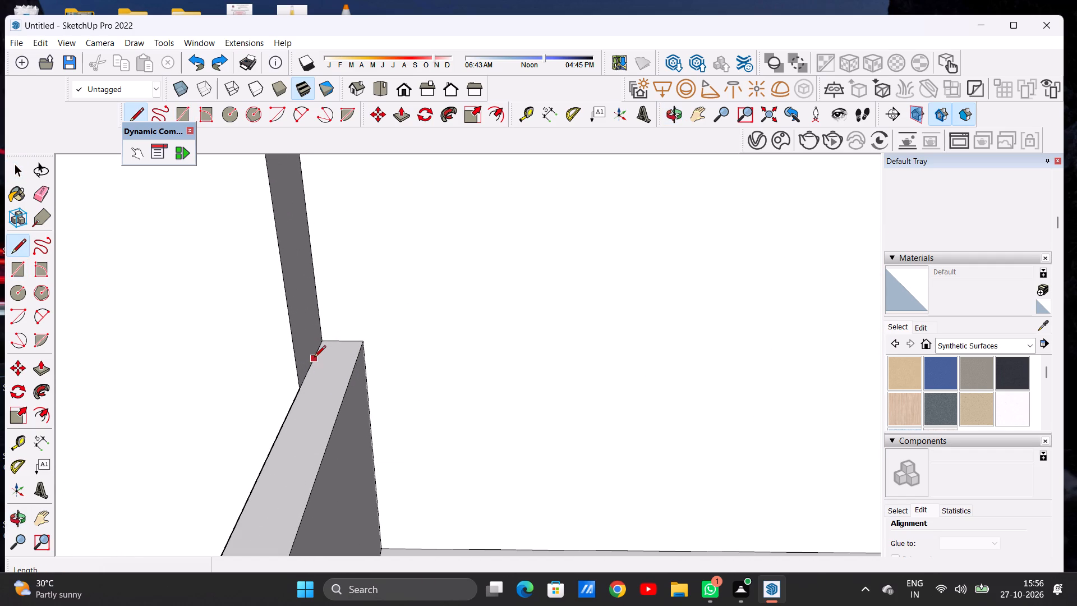
scroll(314, 358, "up", 3)
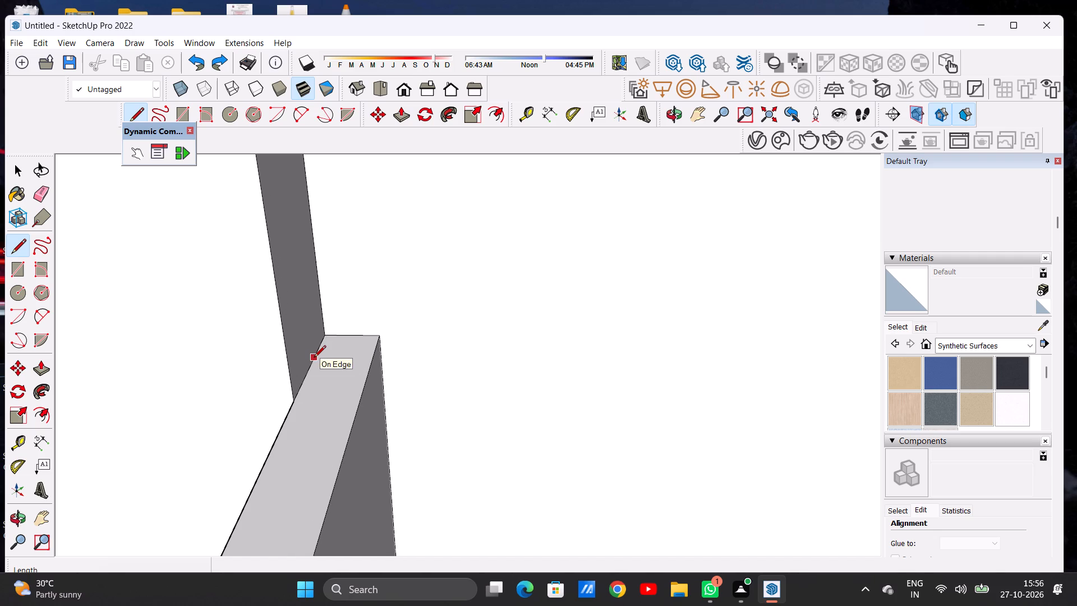
left_click(310, 371)
left_click(366, 375)
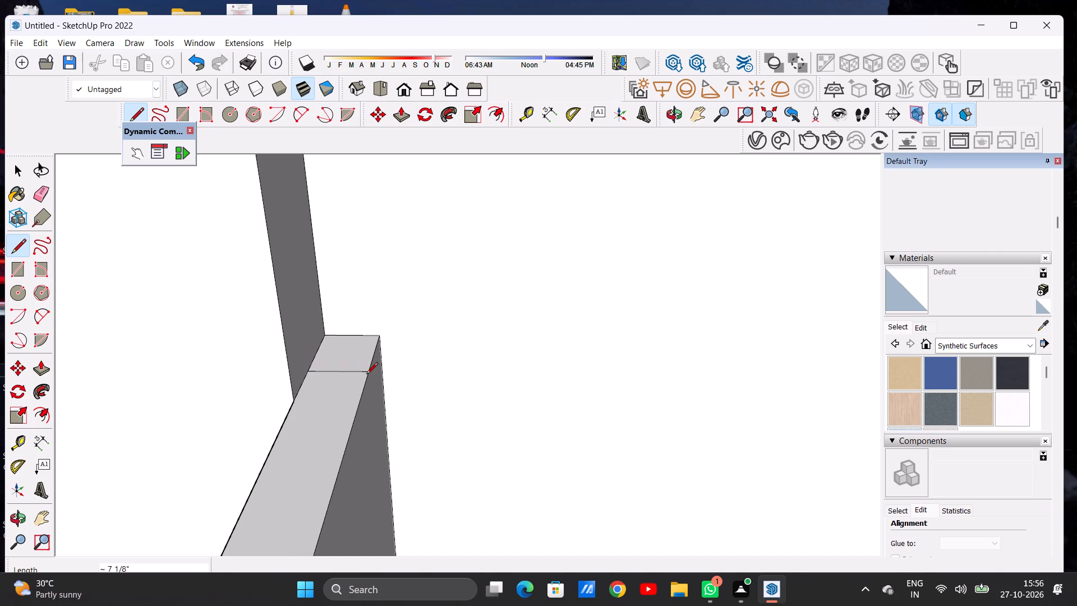
Push/Pull the small face at the back end of the side parapet's top up about 5' 4" to the roof level.
key("p")
left_click(352, 358)
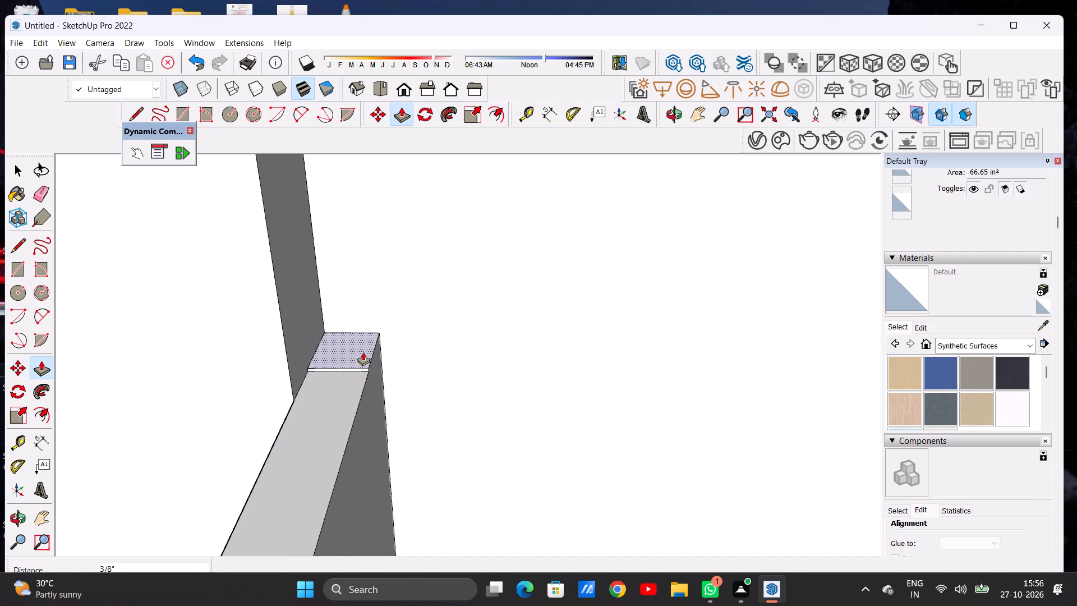
left_click(363, 352)
scroll(357, 325, "down", 4)
scroll(359, 330, "up", 1)
scroll(359, 330, "down", 17)
scroll(362, 260, "up", 3)
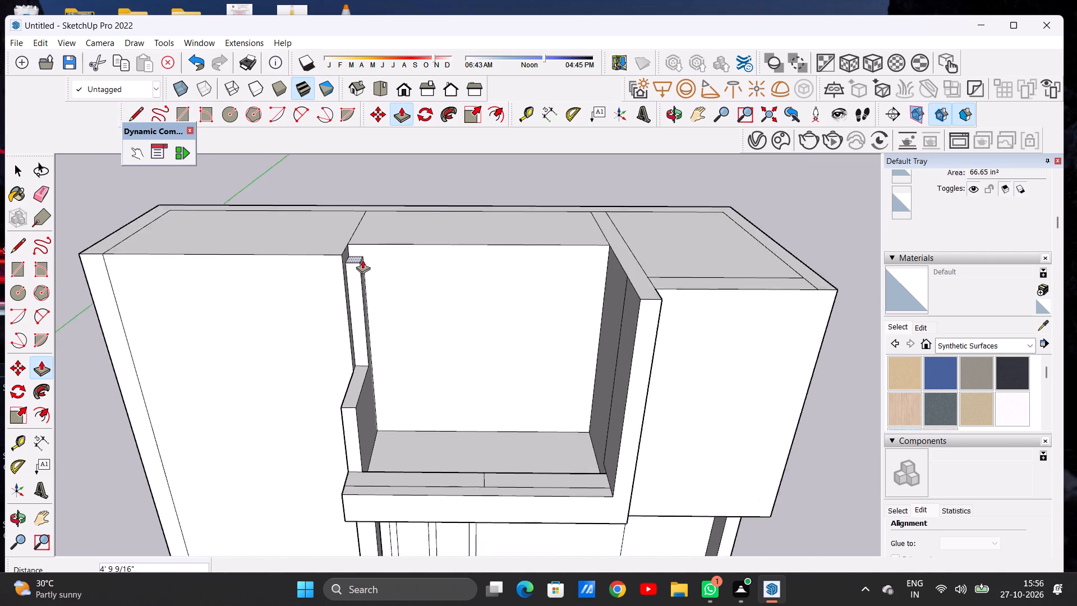
scroll(362, 260, "up", 1)
scroll(362, 260, "down", 1)
scroll(362, 260, "up", 1)
scroll(362, 260, "down", 1)
scroll(361, 246, "up", 6)
left_click(362, 237)
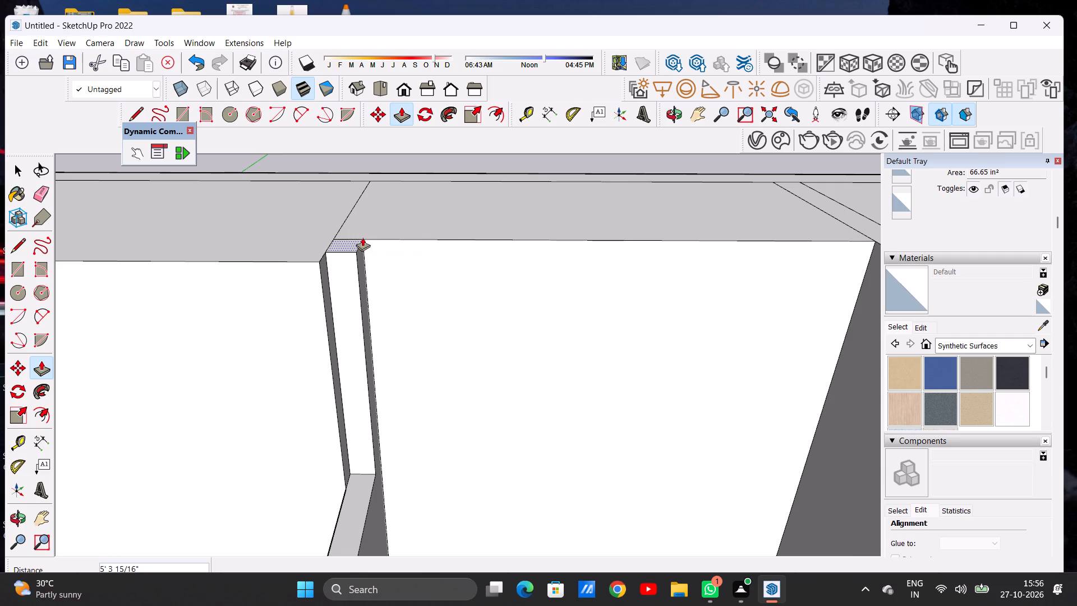
key("space")
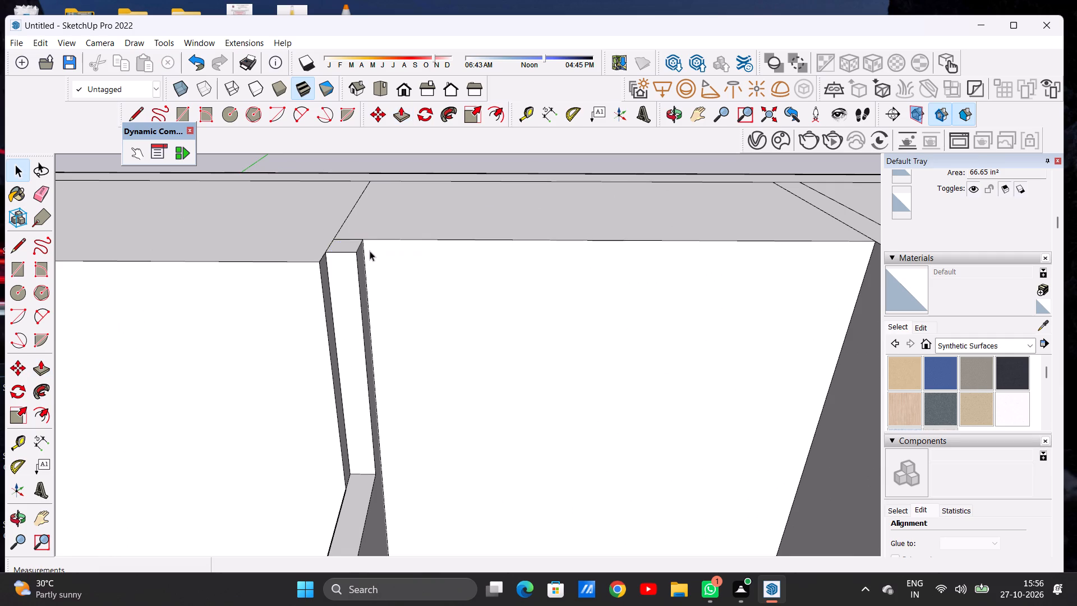
Draw a window rectangle about 4' 1 9/16" high and 2' 8 3/4" wide on the balcony's back wall, near the side parapet.
scroll(370, 277, "down", 14)
middle_click_drag(363, 337, 363, 307)
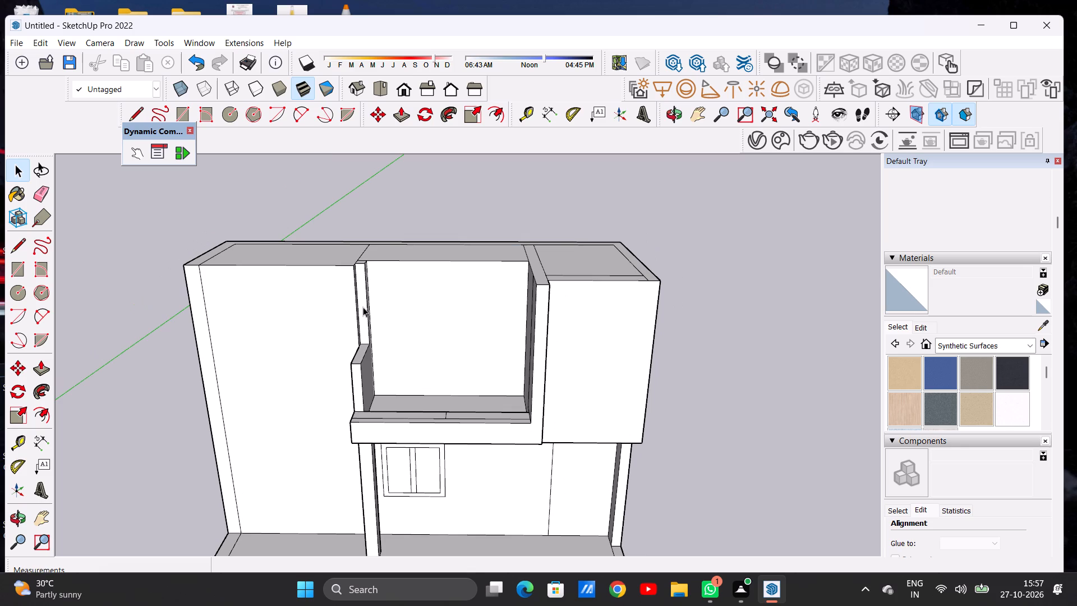
scroll(357, 333, "down", 4)
middle_click_drag(374, 339, 380, 300)
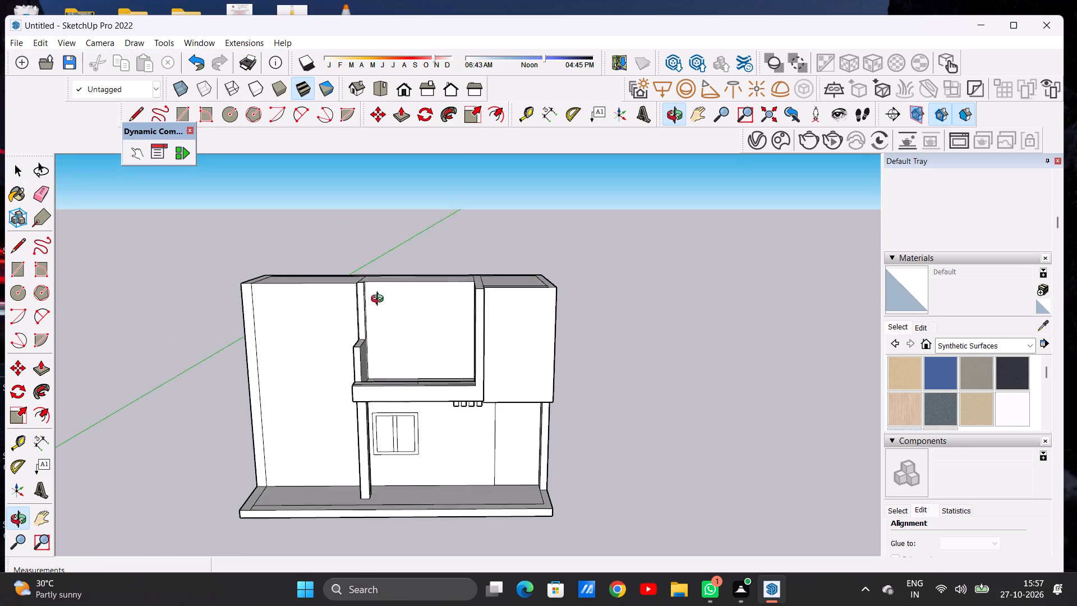
middle_click_drag(380, 300, 379, 292)
scroll(390, 314, "up", 6)
key("r")
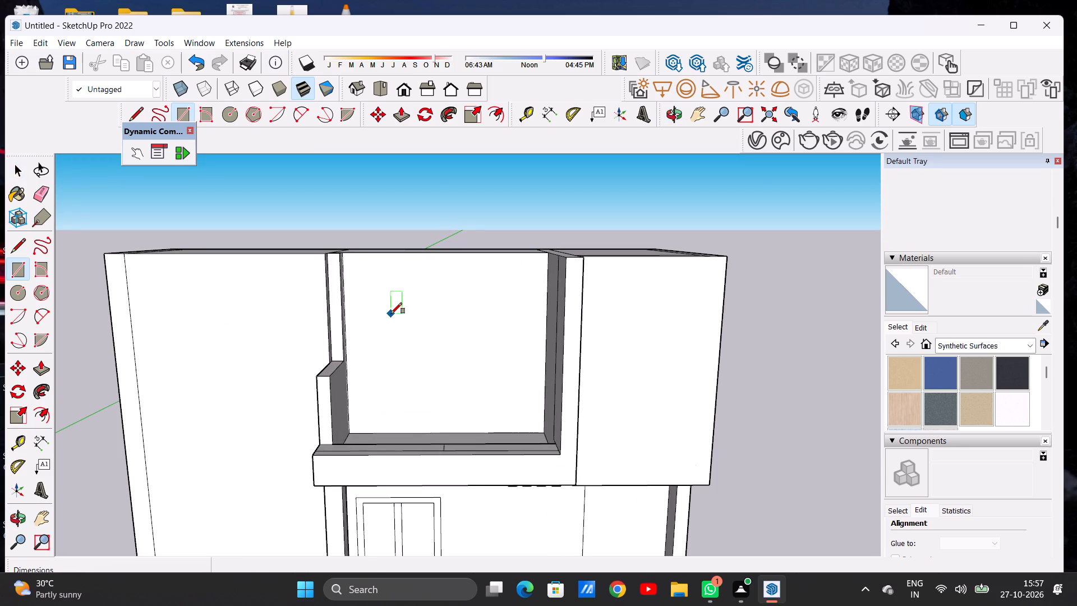
scroll(397, 326, "up", 2)
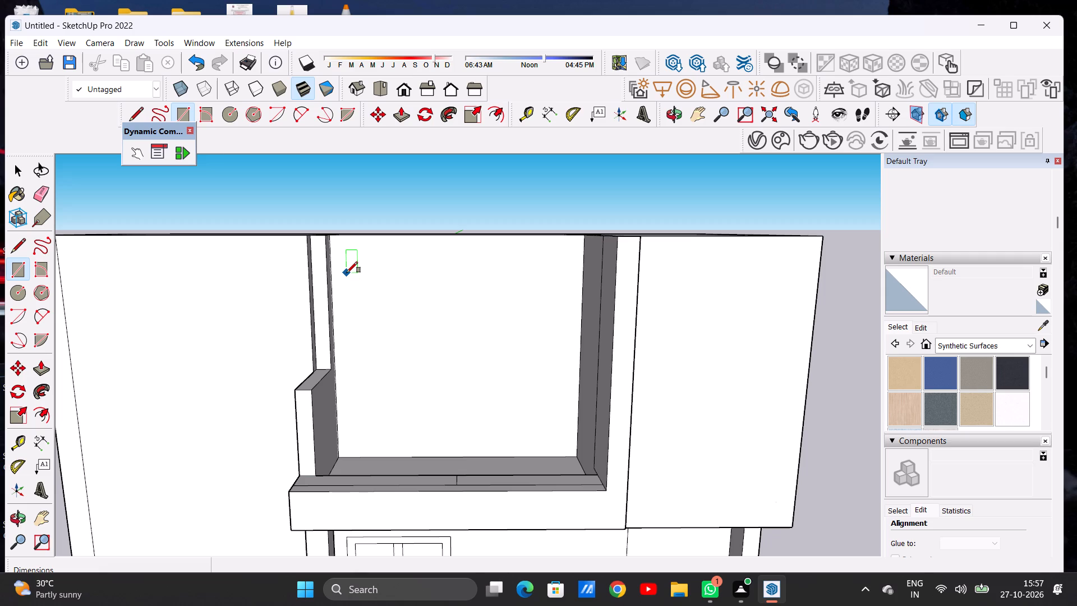
left_click(351, 275)
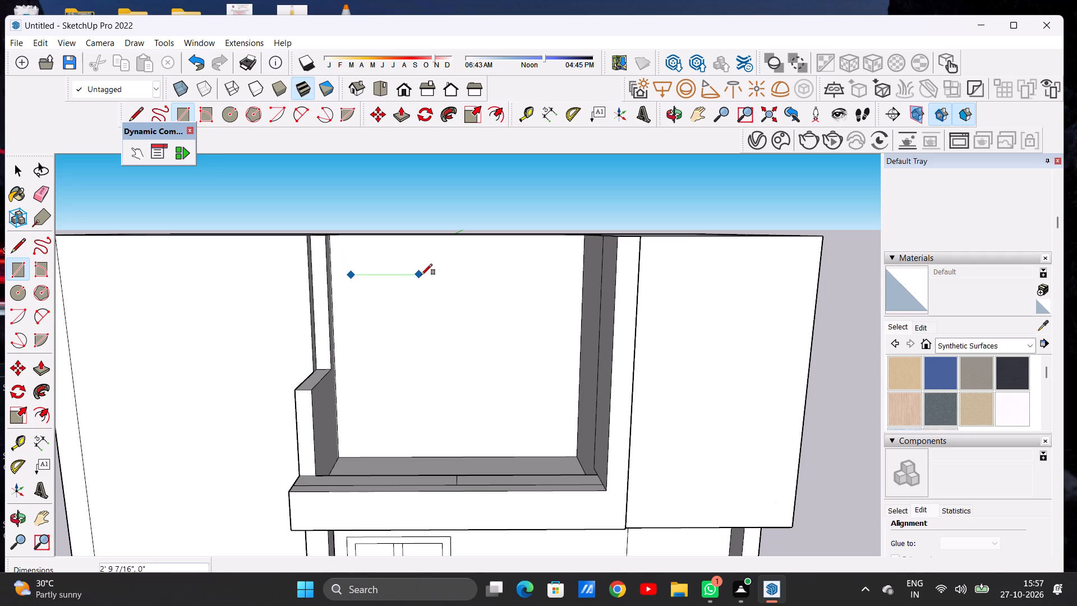
left_click(427, 276)
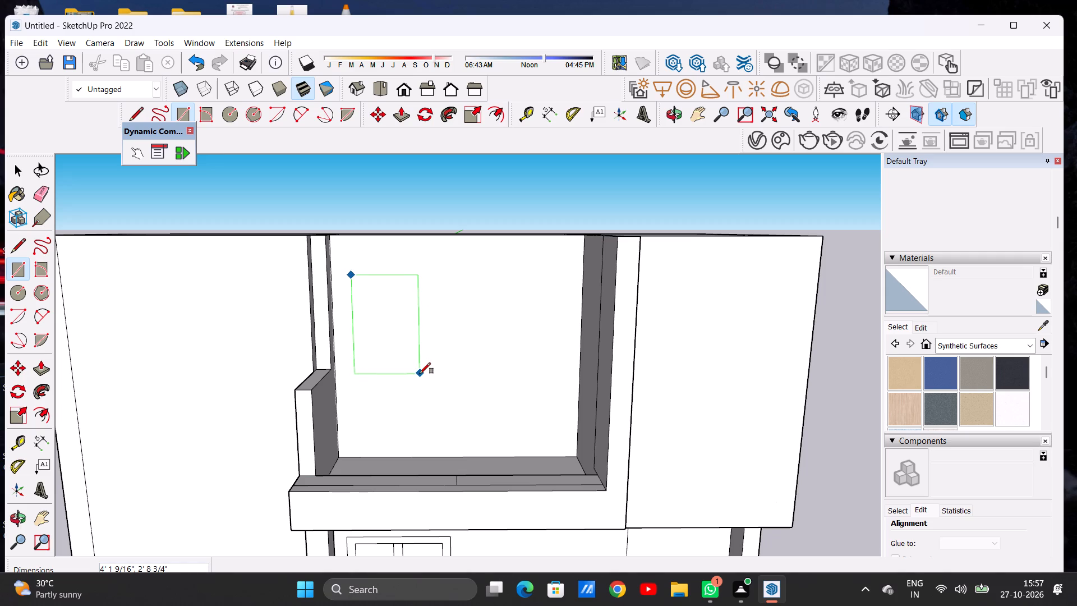
left_click(420, 374)
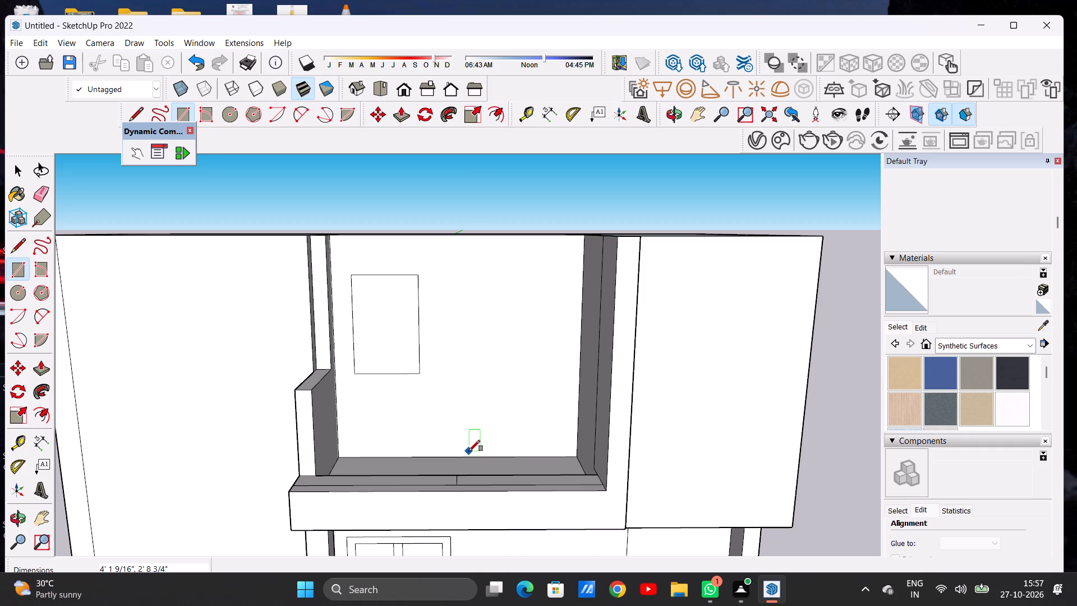
Draw a door rectangle about 7' 6" high and 2' 4 1/2" wide on the balcony's back wall, near the partition wall.
left_click(480, 273)
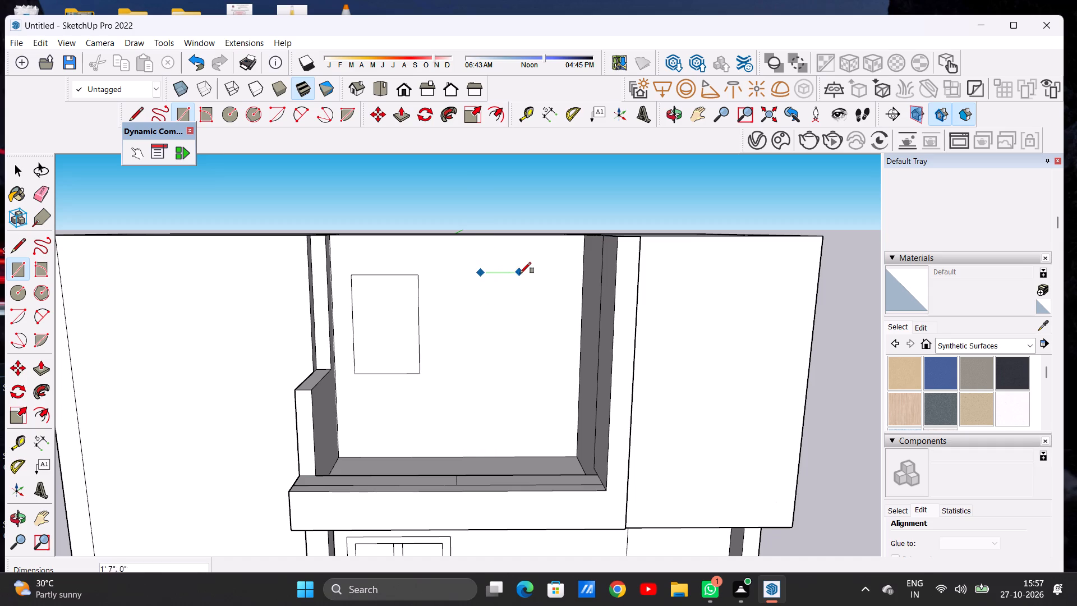
left_click(537, 272)
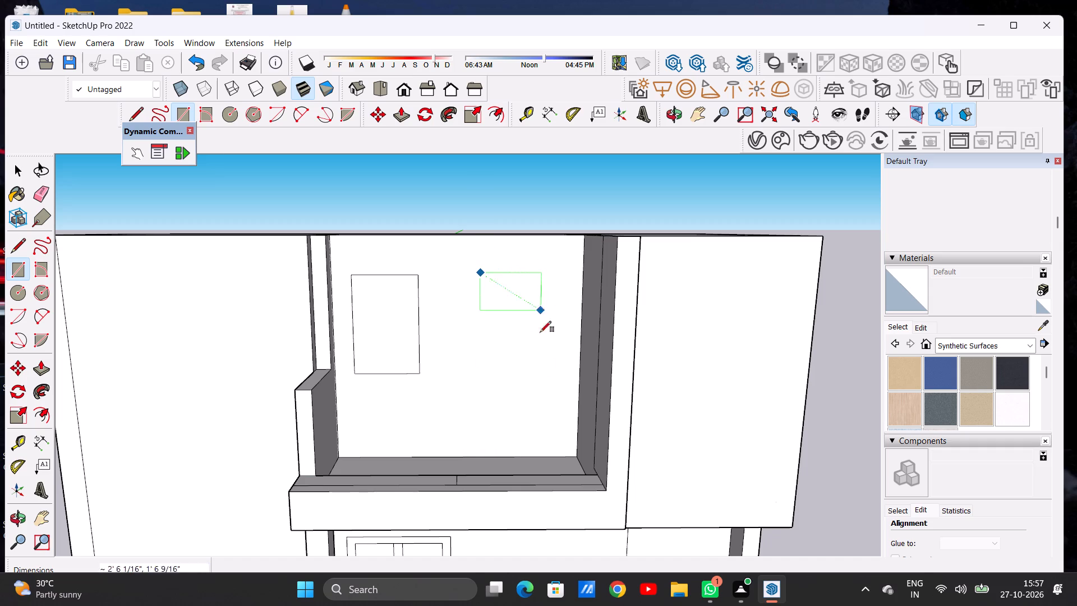
left_click(535, 448)
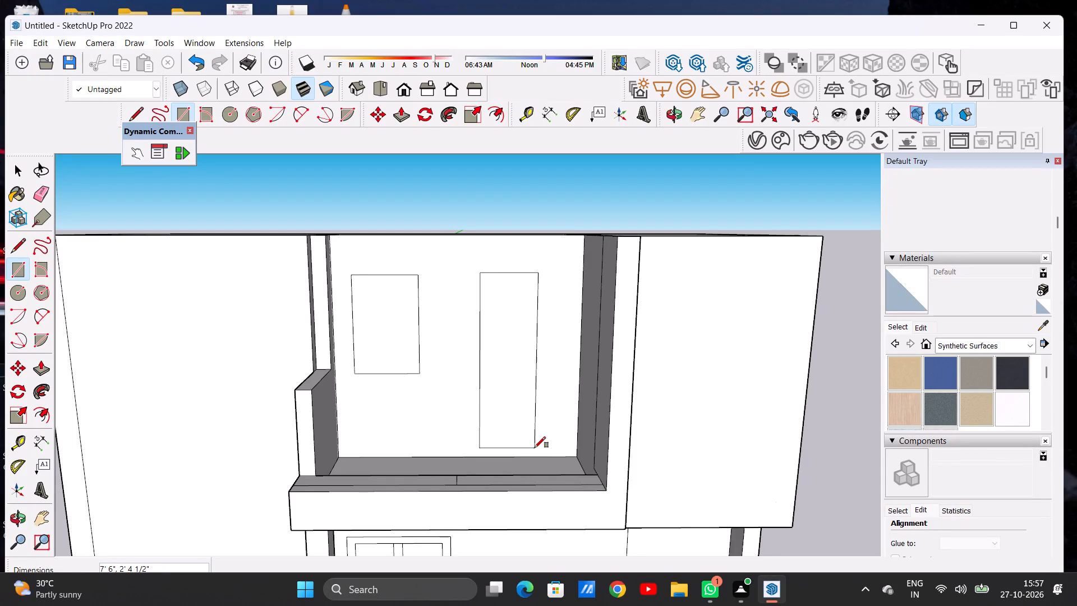
Offset the balcony window rectangle inward about 2 13/16" to outline its frame.
key("space")
type("OF")
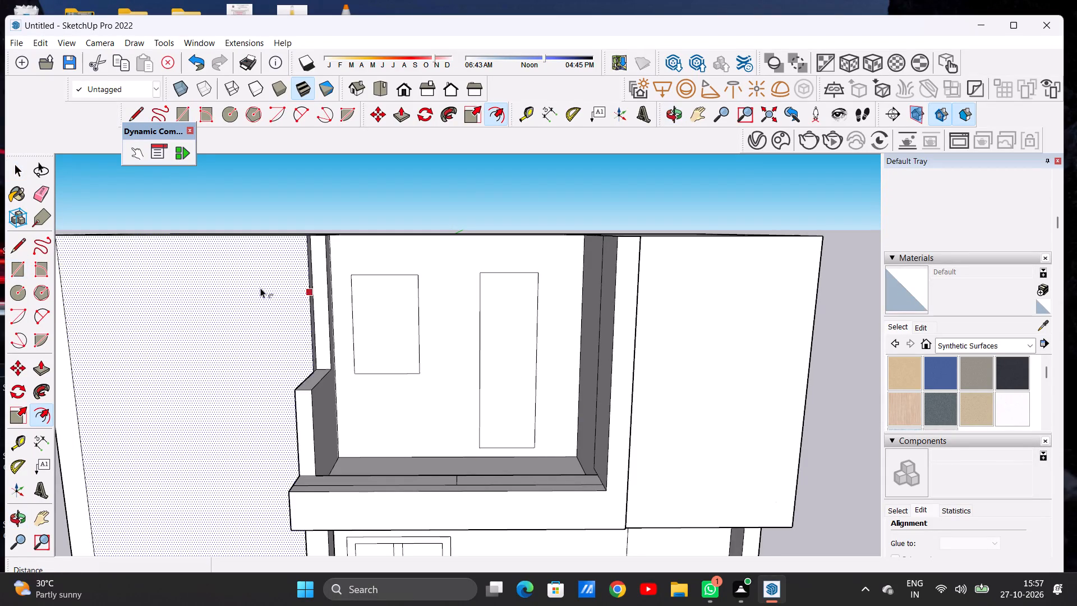
scroll(392, 290, "up", 5)
left_click(390, 291)
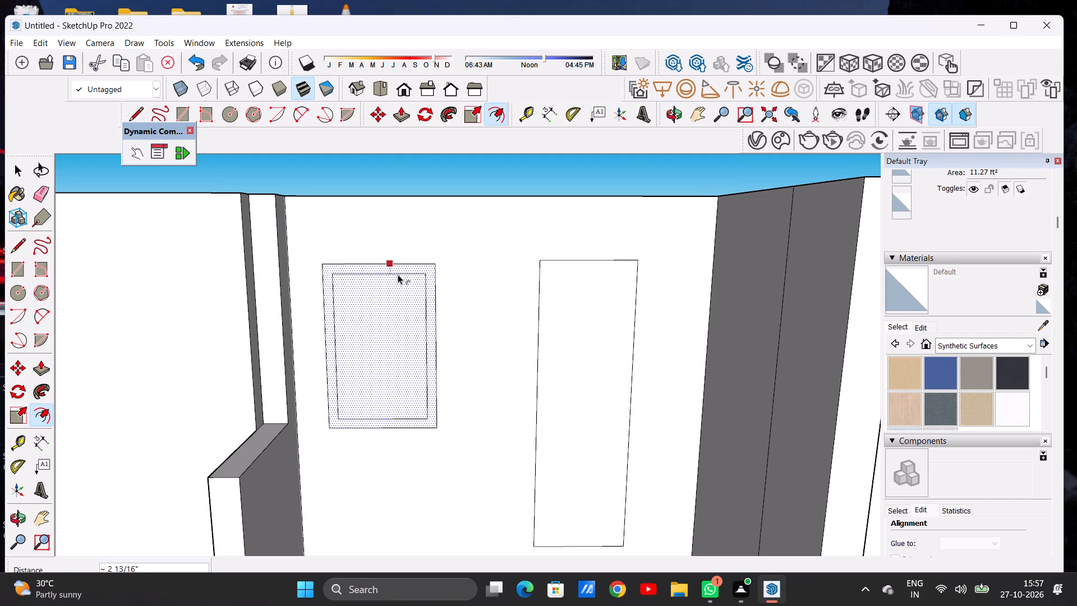
left_click(398, 274)
Draw two closely spaced vertical lines about 3' 7 9/16" long down the middle of the inner window rectangle as a mullion.
key("space")
type("L")
scroll(389, 341, "up", 5)
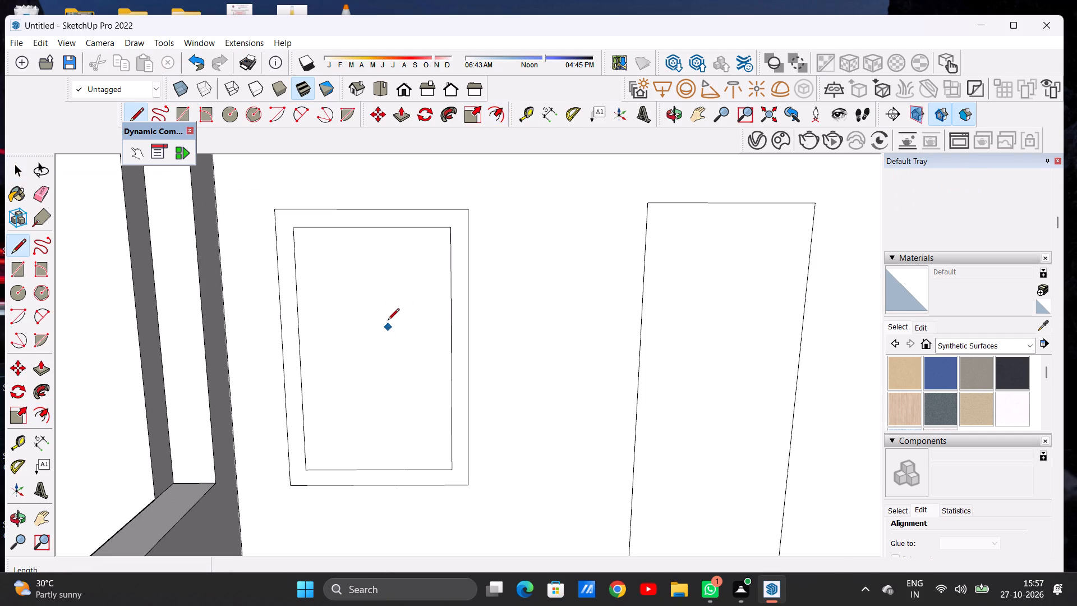
left_click(362, 230)
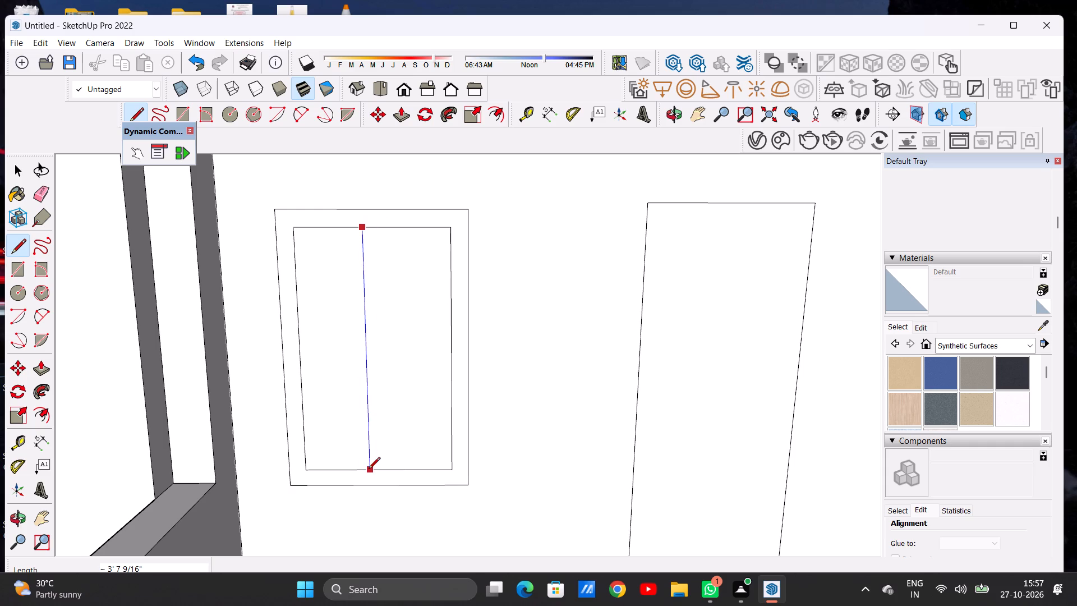
left_click(369, 470)
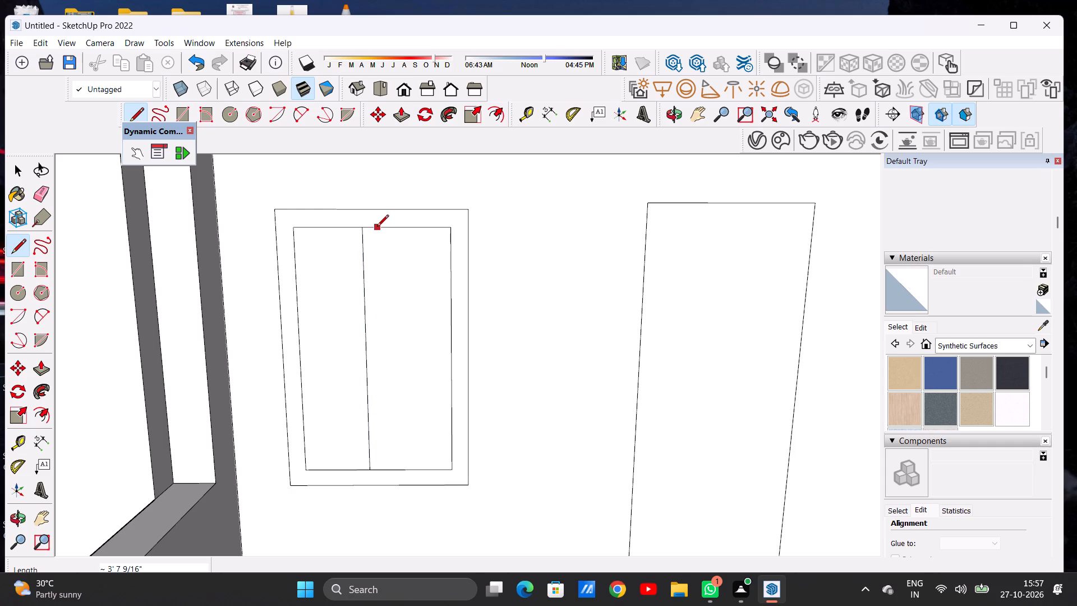
left_click(377, 227)
left_click(385, 466)
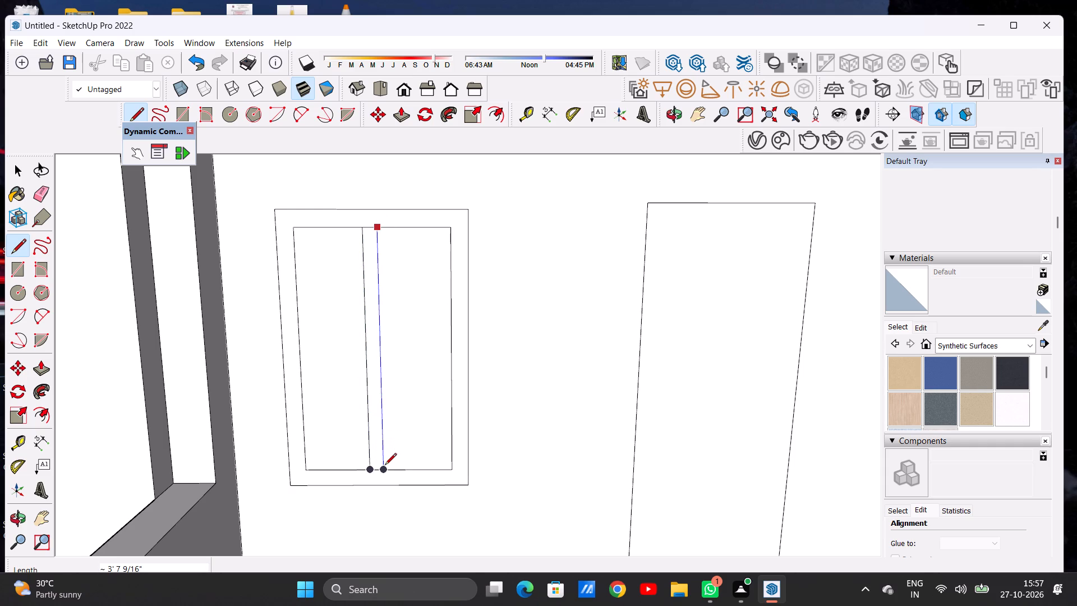
key("space")
scroll(353, 362, "down", 17)
scroll(462, 375, "up", 3)
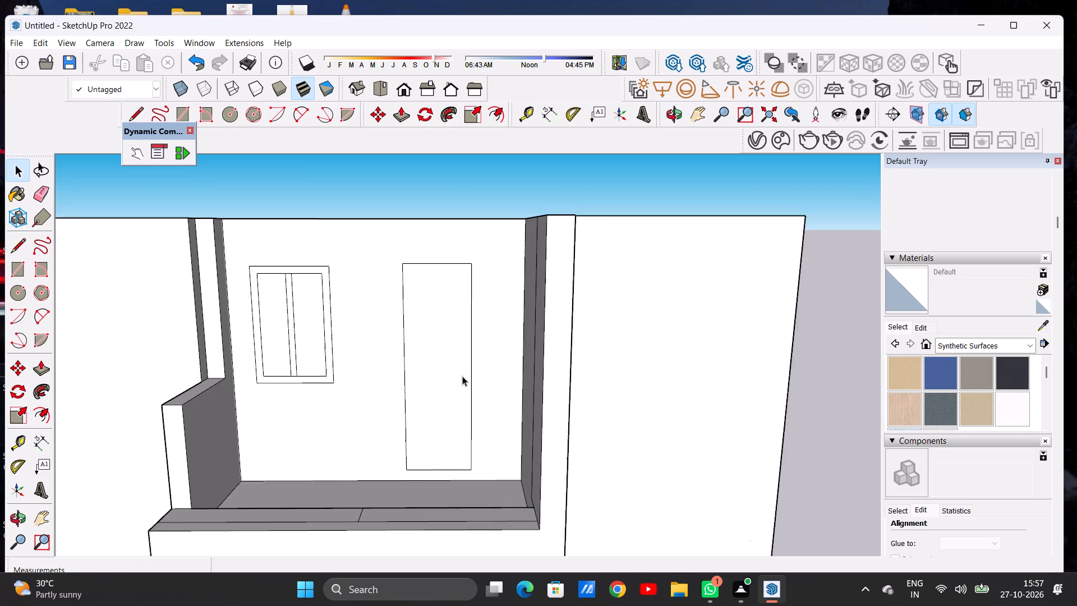
Offset the balcony door rectangle inward about 4 7/16" to outline its frame.
scroll(462, 376, "up", 4)
type("OF")
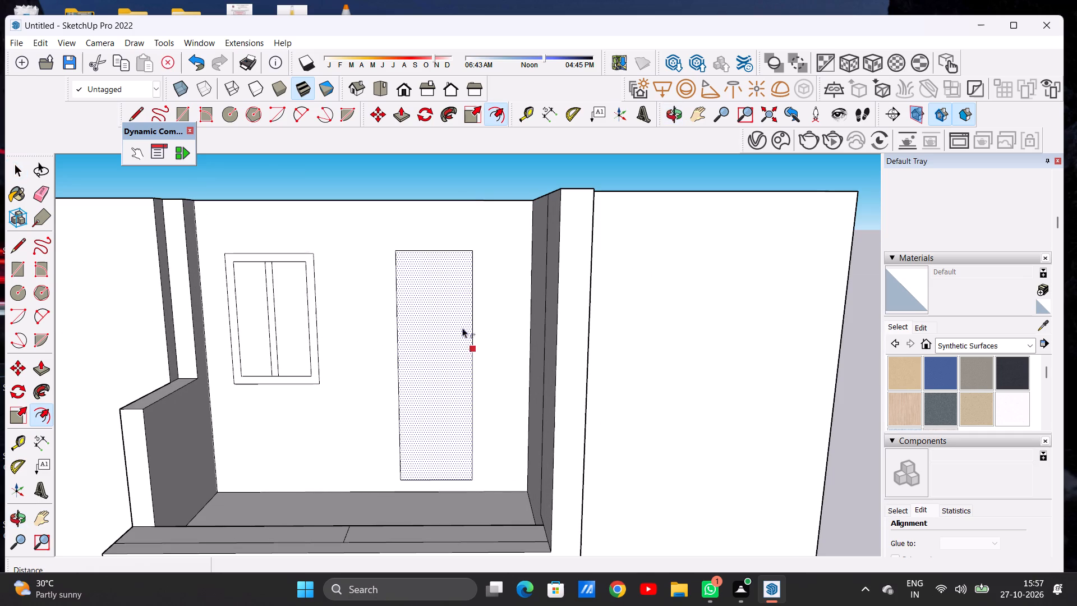
left_click(426, 257)
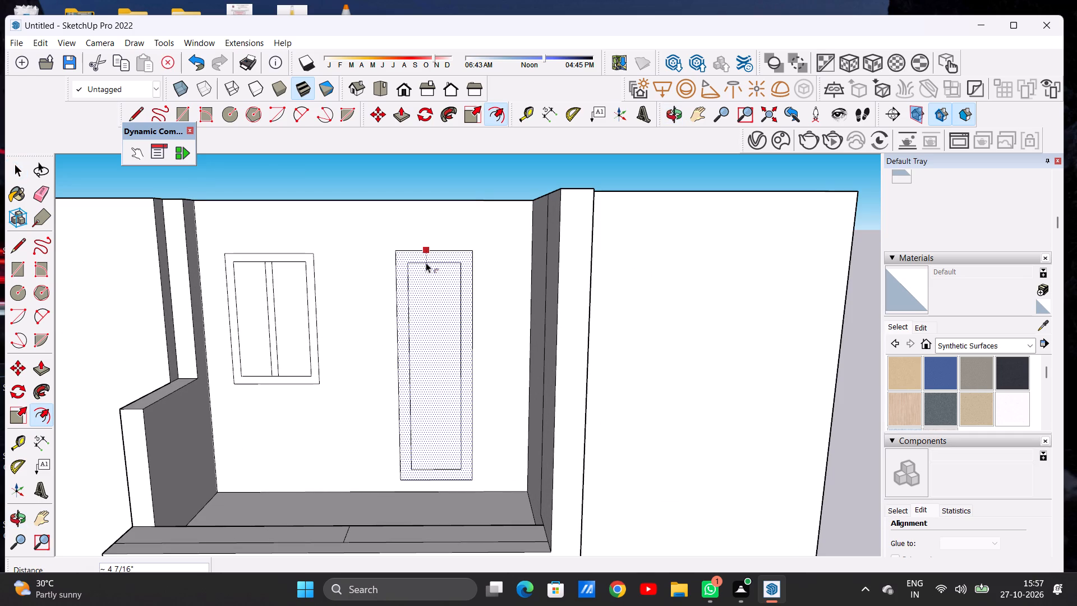
left_click(426, 263)
key("space")
Examine the whole front of the house from above and at eye level, checking the balcony and ground-floor openings.
scroll(443, 289, "down", 9)
middle_click_drag(426, 314, 421, 379)
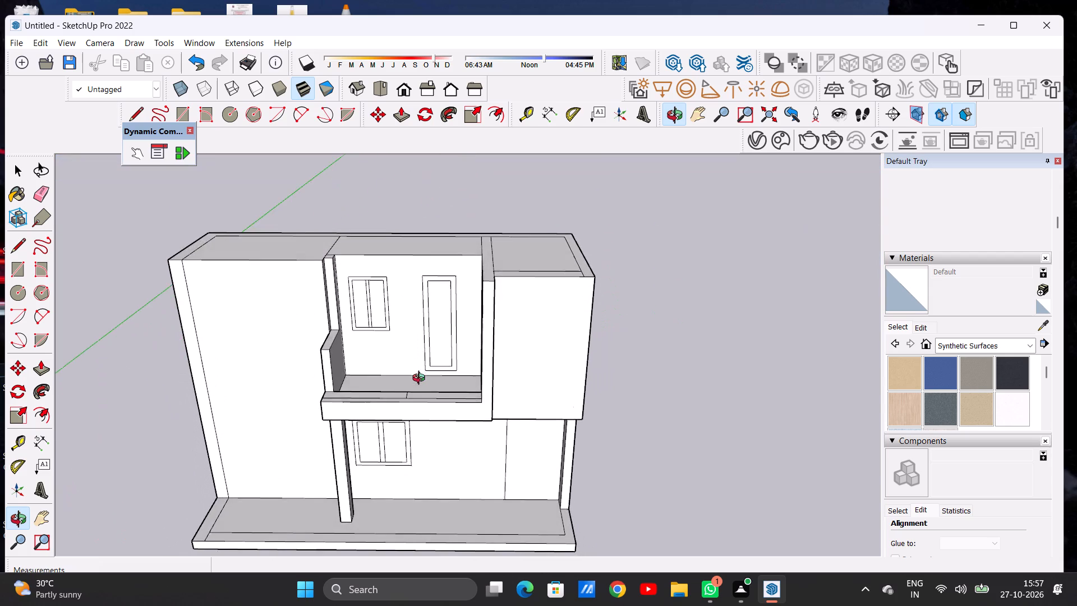
middle_click_drag(421, 379, 415, 295)
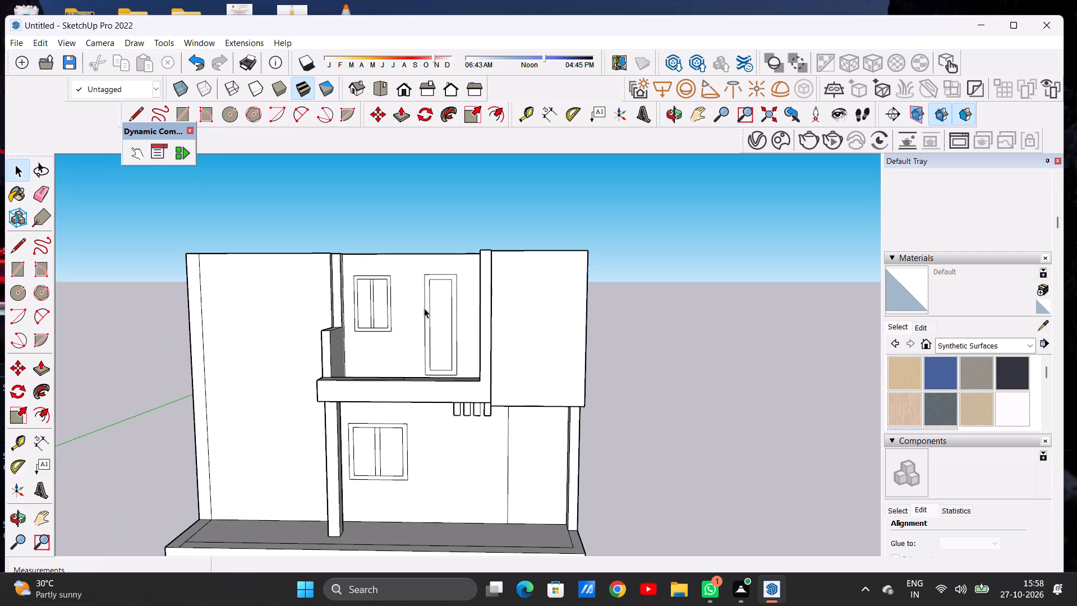
scroll(431, 314, "down", 4)
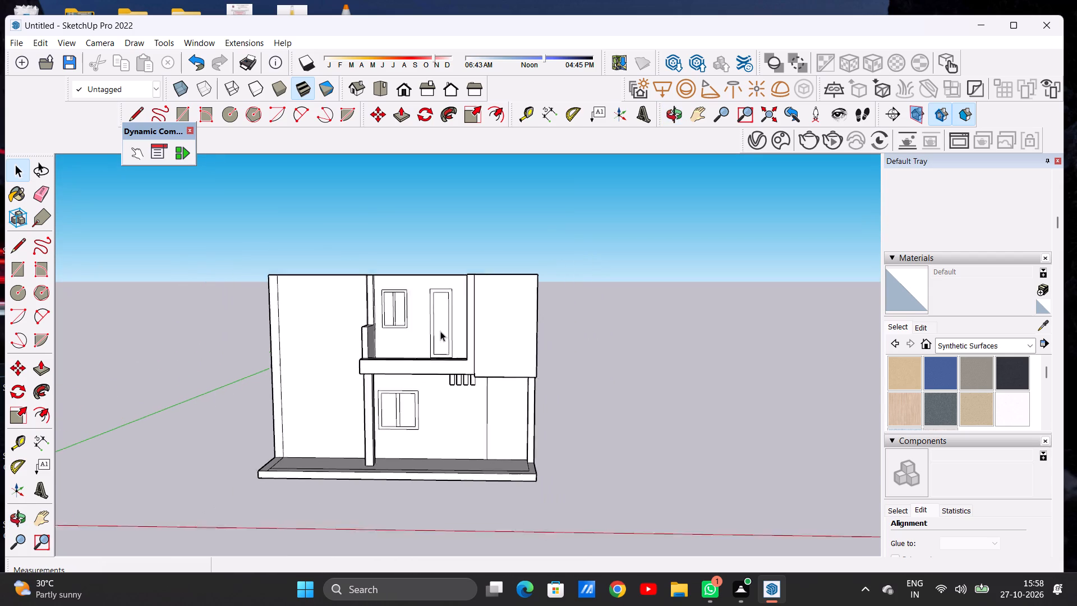
scroll(440, 331, "down", 2)
scroll(404, 387, "up", 4)
scroll(404, 387, "down", 1)
scroll(404, 387, "up", 2)
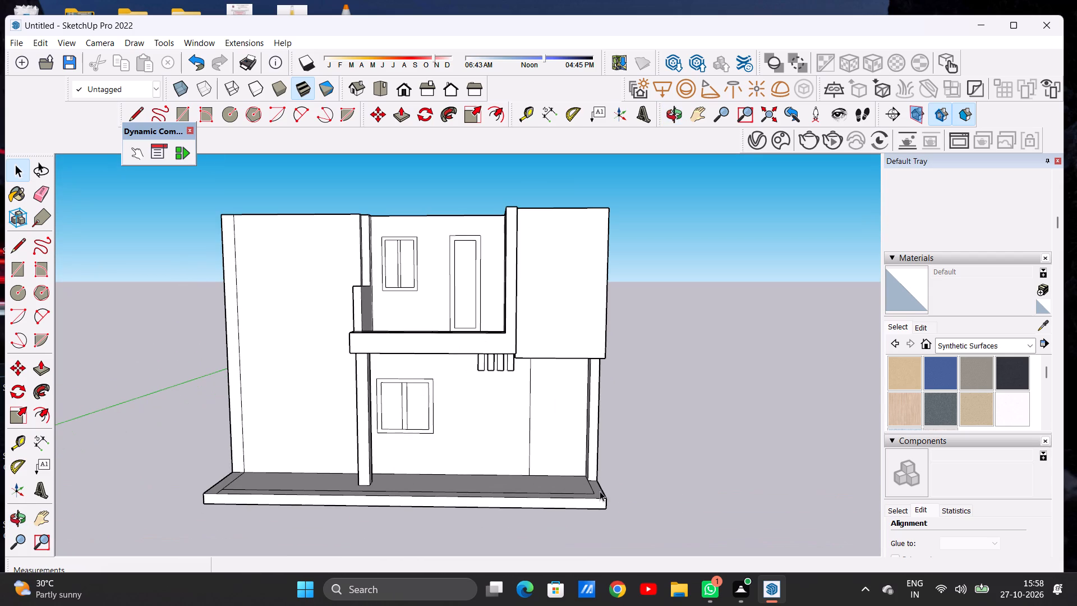
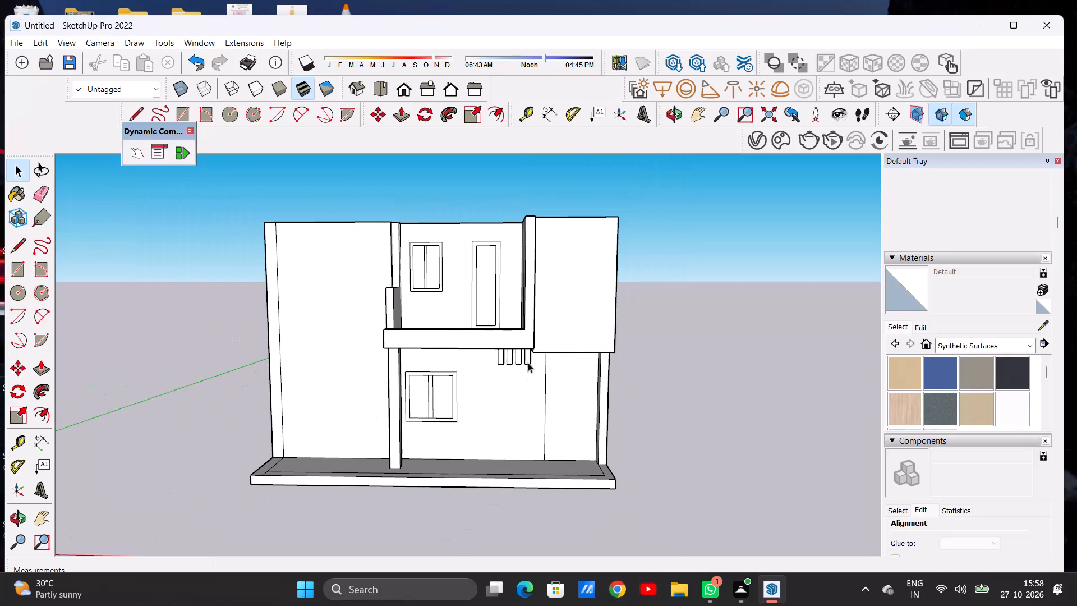
Push/Pull the half of the balcony's front edge beside the low side parapet up 3' 2 5/8", level with that parapet.
scroll(574, 337, "down", 3)
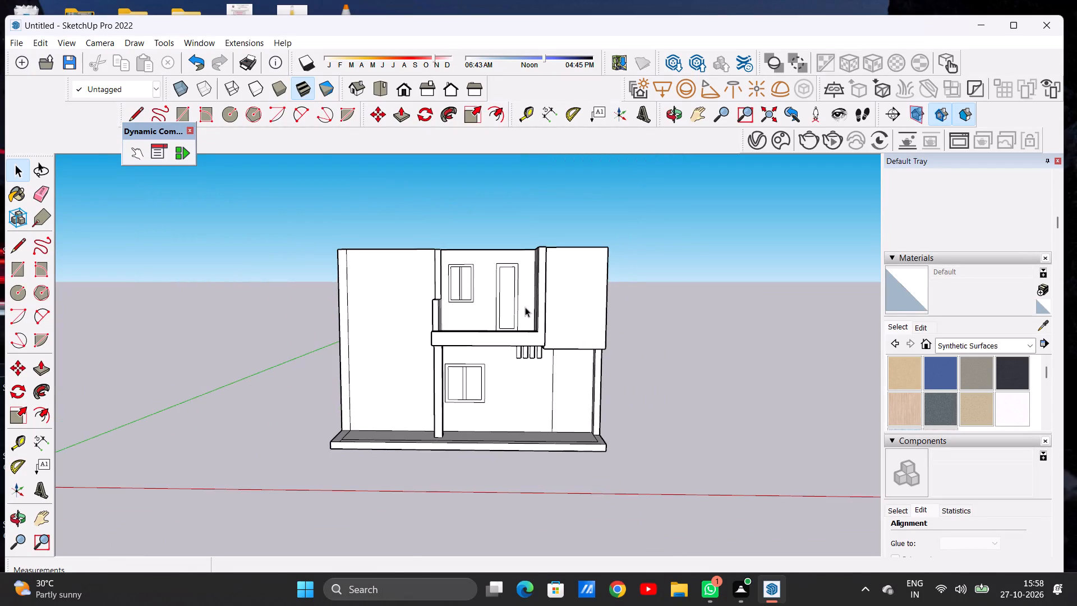
scroll(517, 301, "up", 2)
scroll(517, 301, "down", 2)
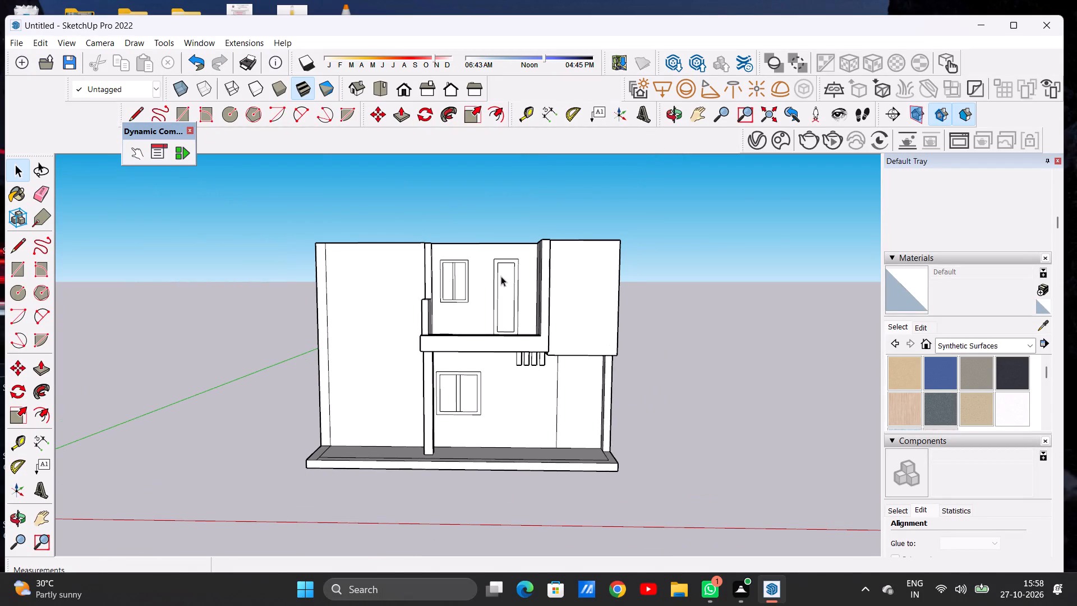
scroll(501, 276, "up", 8)
middle_click_drag(503, 270, 508, 414)
scroll(512, 308, "down", 4)
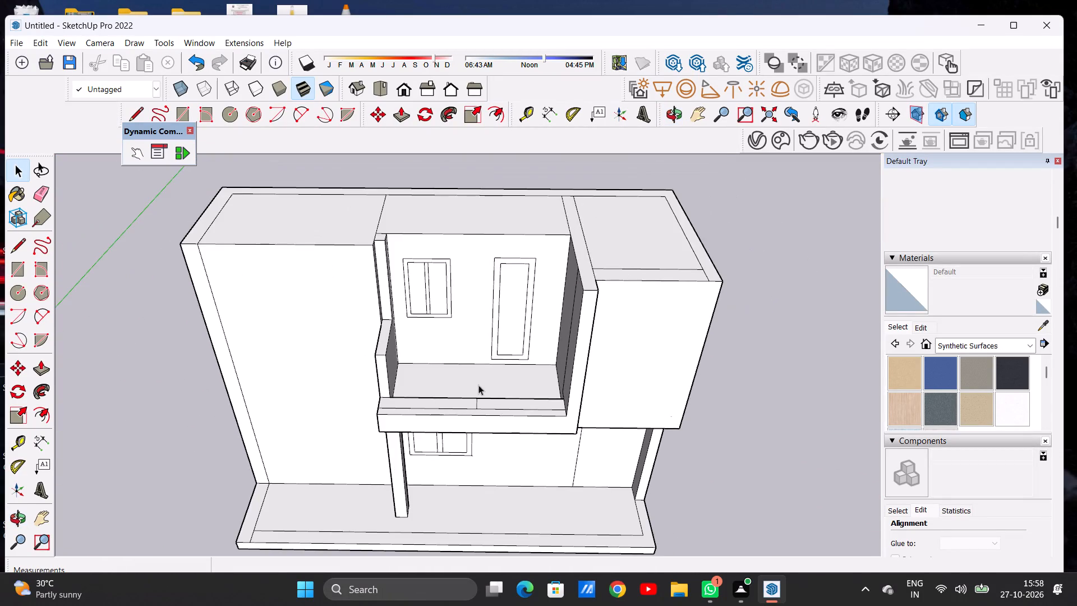
scroll(472, 393, "up", 5)
key("p")
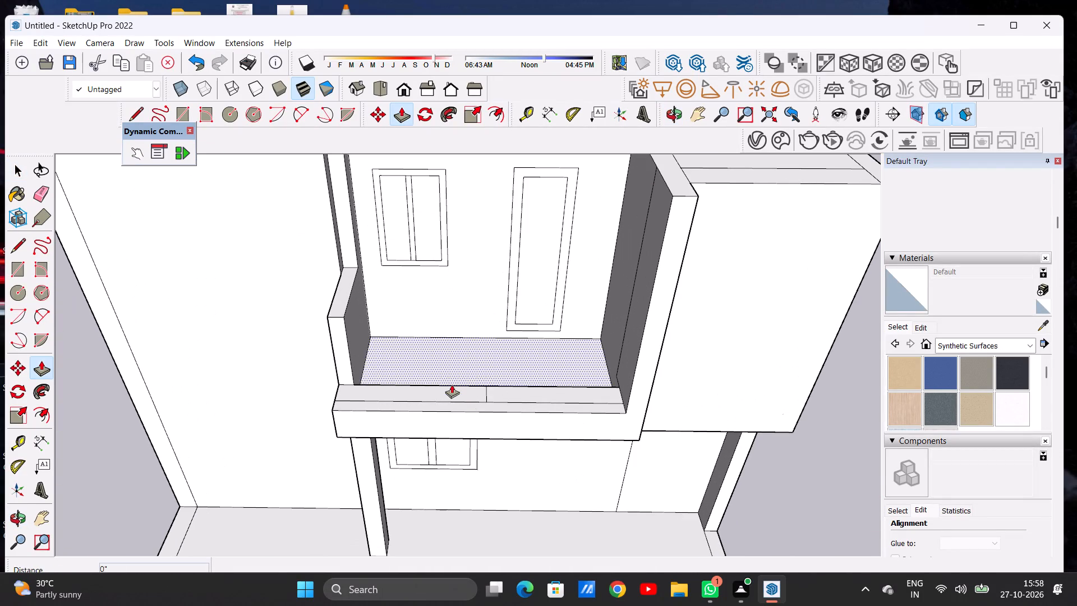
scroll(458, 393, "up", 5)
left_click(461, 394)
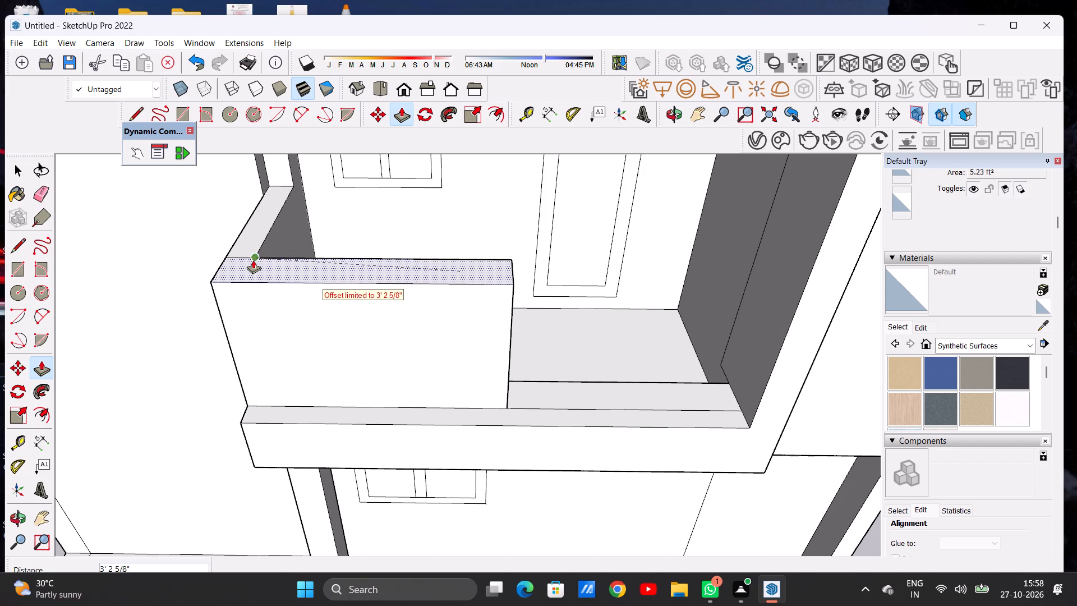
left_click(253, 260)
key("space")
Examine the raised front parapet and the remaining balcony opening from the front and side.
scroll(334, 347, "down", 6)
middle_click_drag(401, 374, 405, 283)
scroll(385, 319, "down", 9)
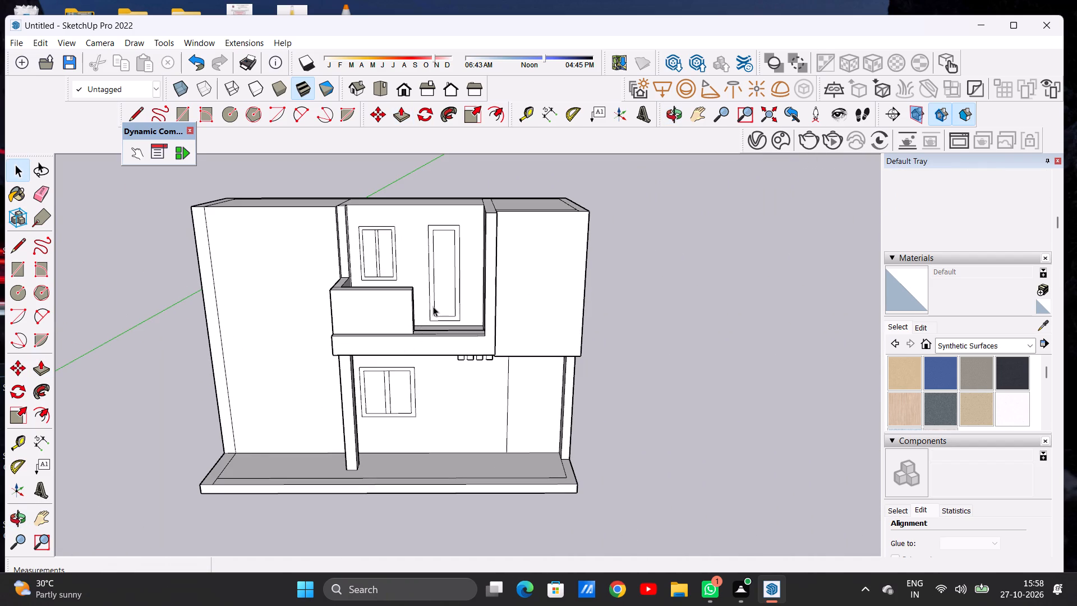
middle_click_drag(438, 306, 271, 303)
scroll(406, 300, "up", 12)
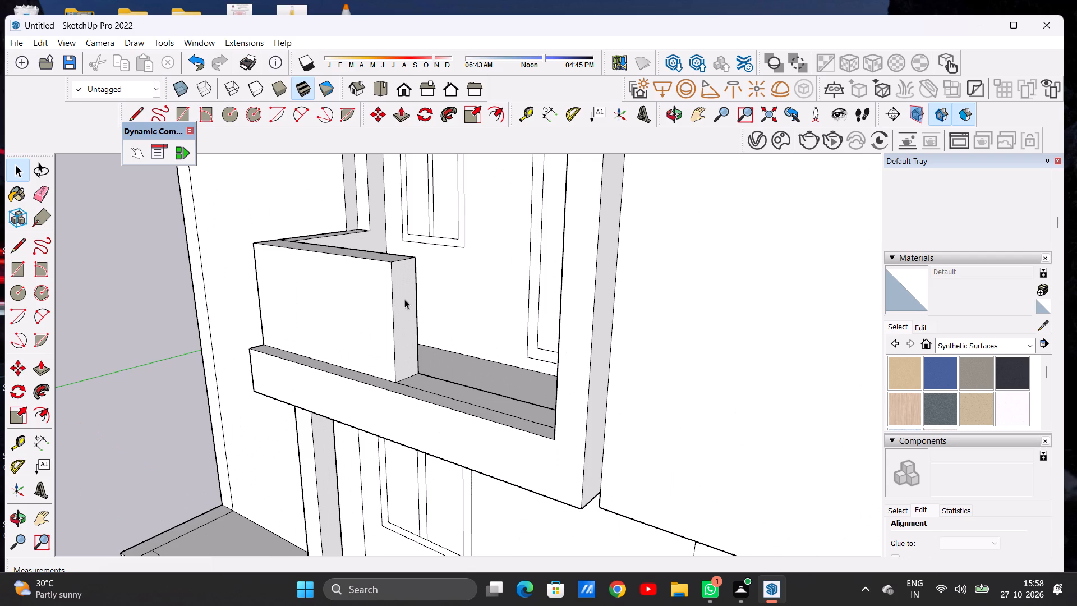
scroll(404, 299, "down", 4)
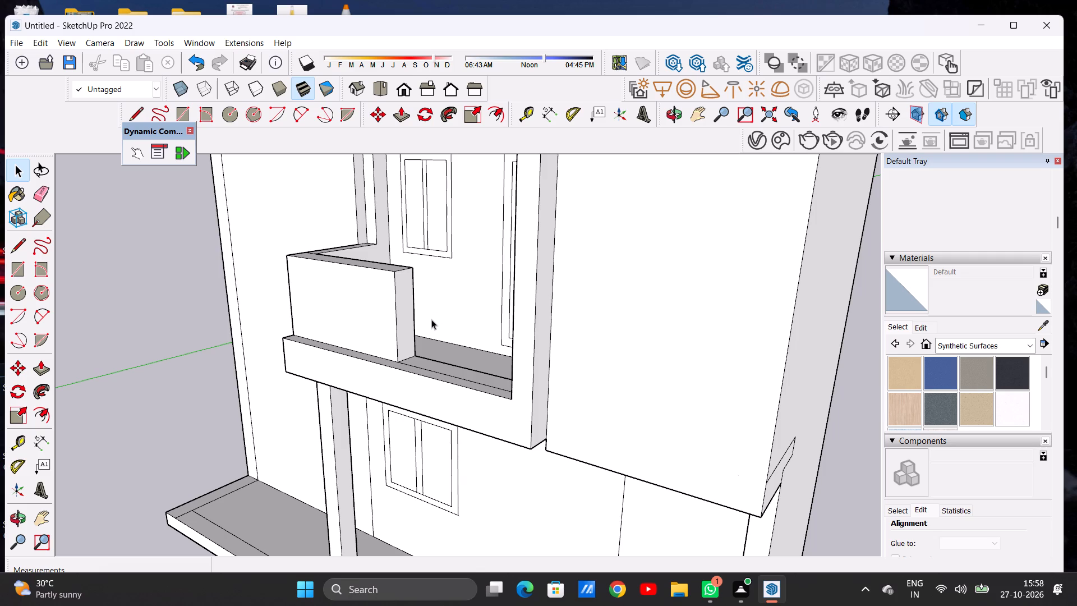
scroll(444, 320, "down", 4)
middle_click_drag(403, 333, 480, 330)
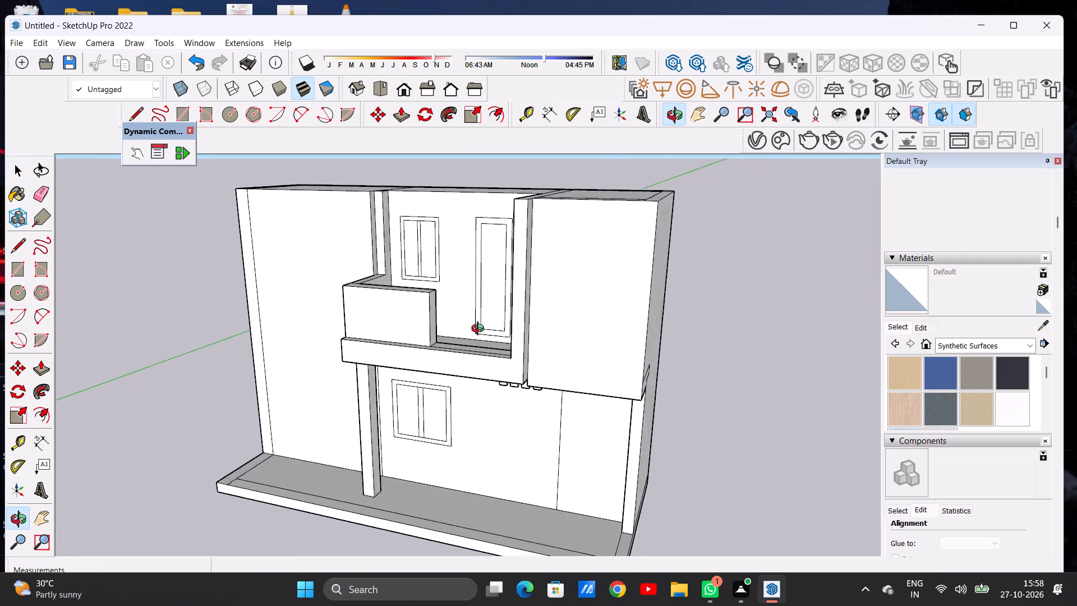
middle_click_drag(480, 330, 526, 329)
Push/Pull the remaining open stretch of the balcony's front edge up about 3" as a low curb.
scroll(467, 358, "up", 5)
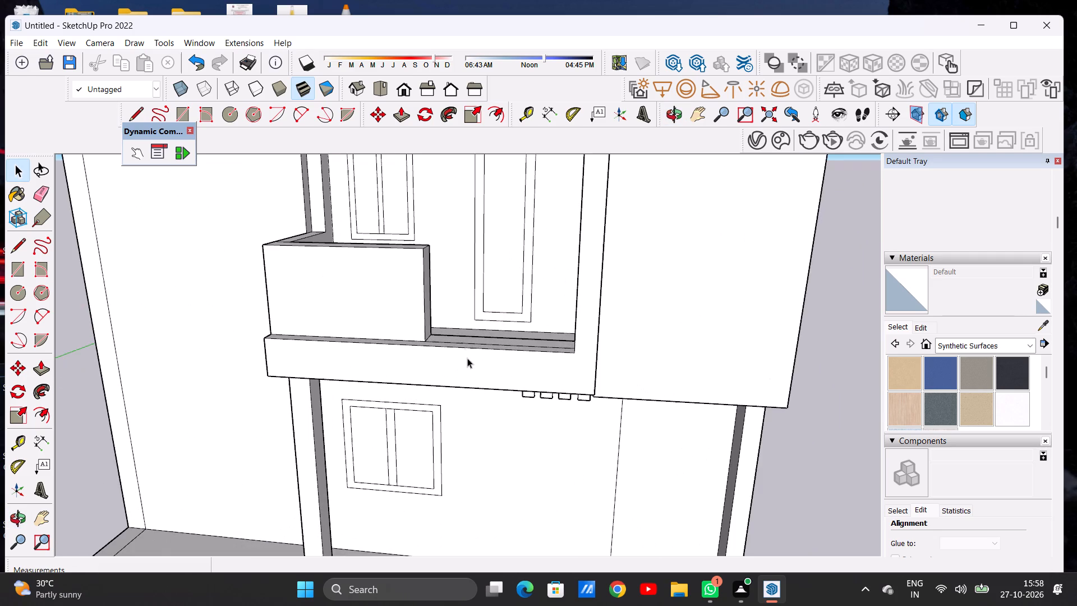
middle_click_drag(465, 343, 477, 411)
scroll(498, 368, "up", 2)
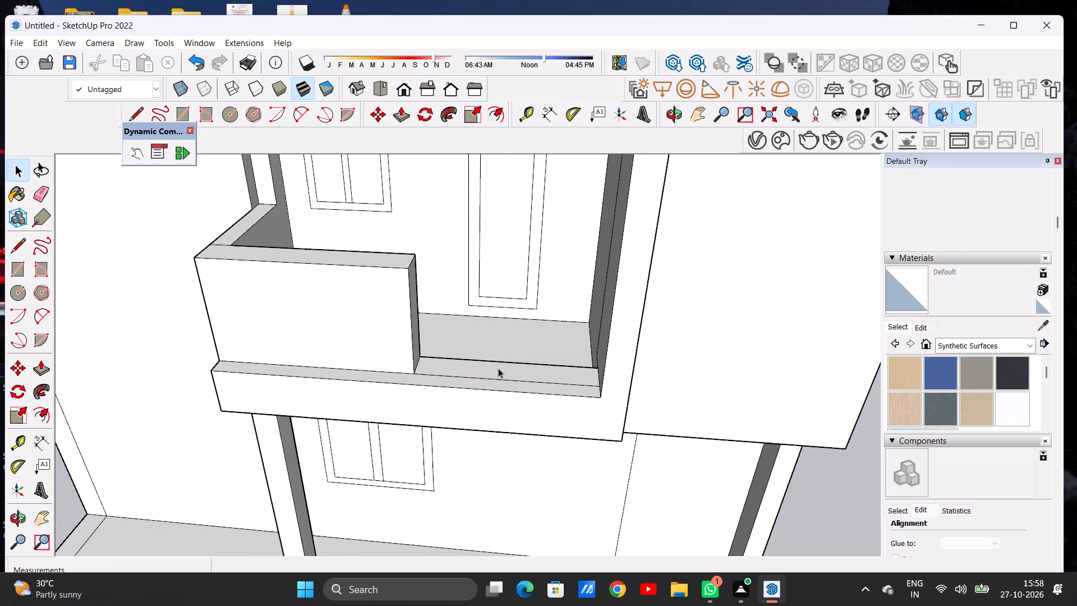
key("p")
scroll(491, 370, "up", 7)
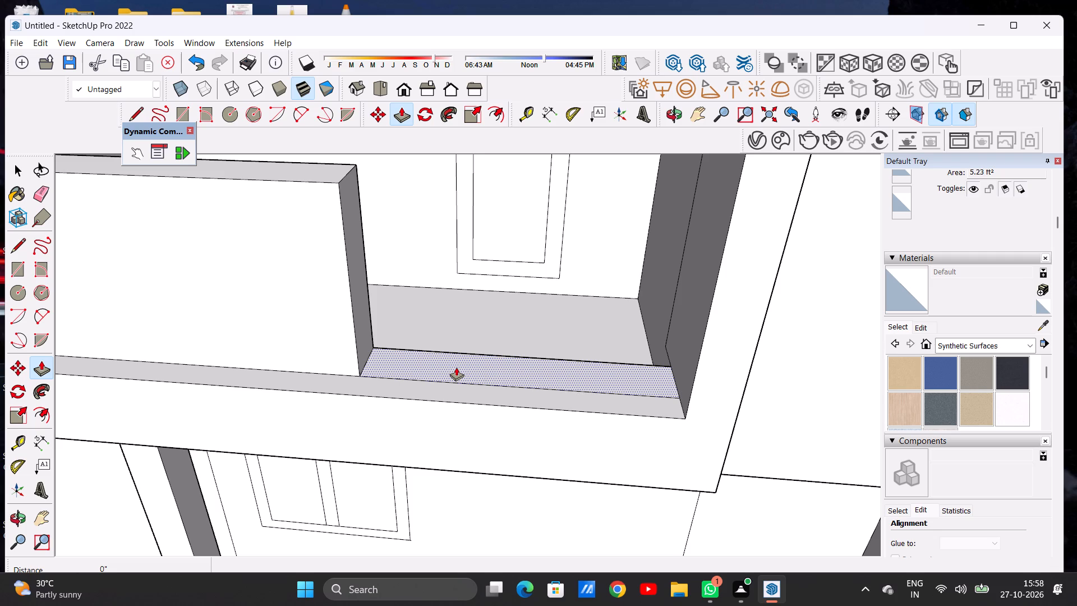
left_click(456, 367)
left_click(455, 356)
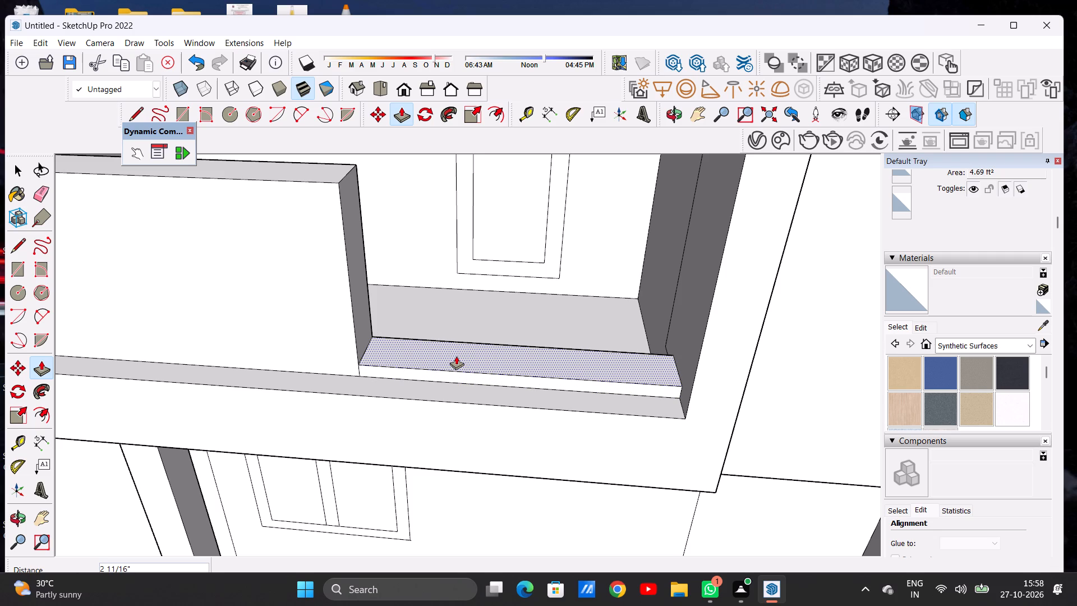
left_click(456, 356)
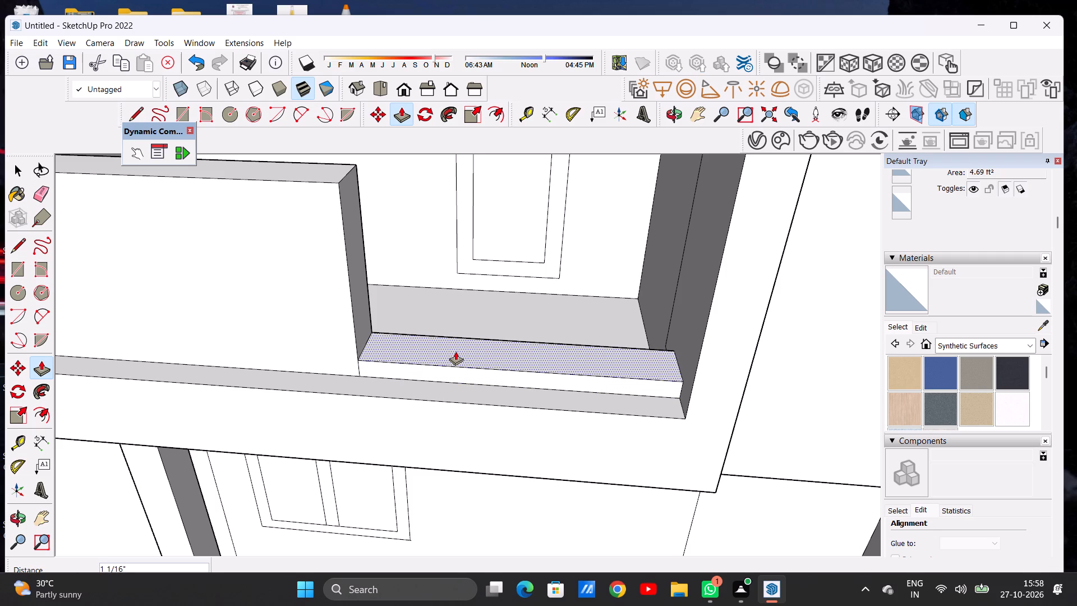
left_click(455, 354)
key("space")
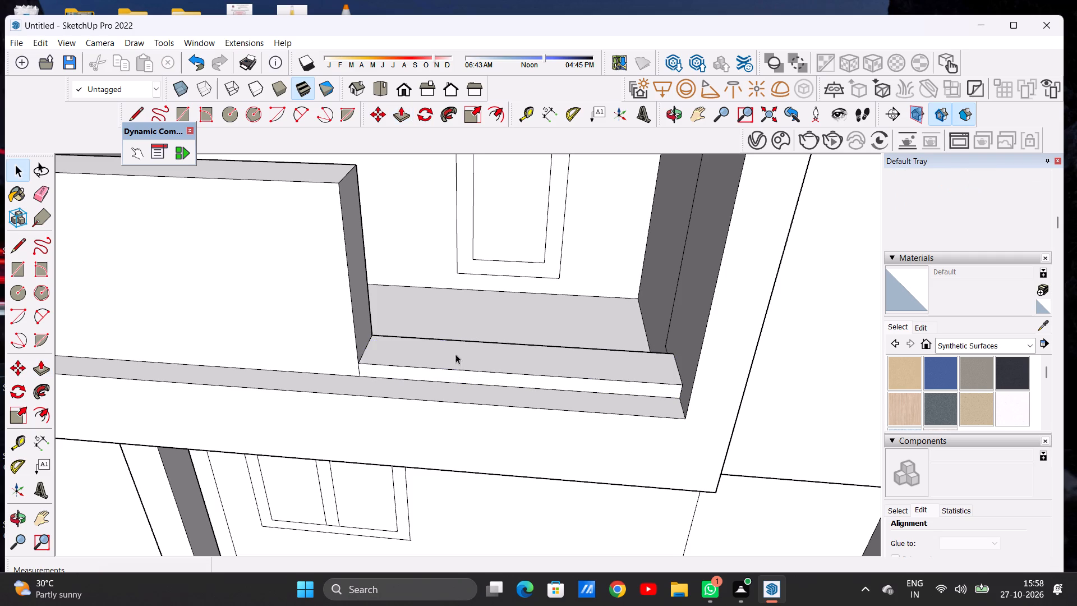
Draw a horizontal line about 5' 8 13/16" long across the front parapet's base, from the curb's top to the outer corner.
scroll(535, 423, "down", 15)
middle_click_drag(493, 426, 506, 379)
scroll(507, 405, "up", 7)
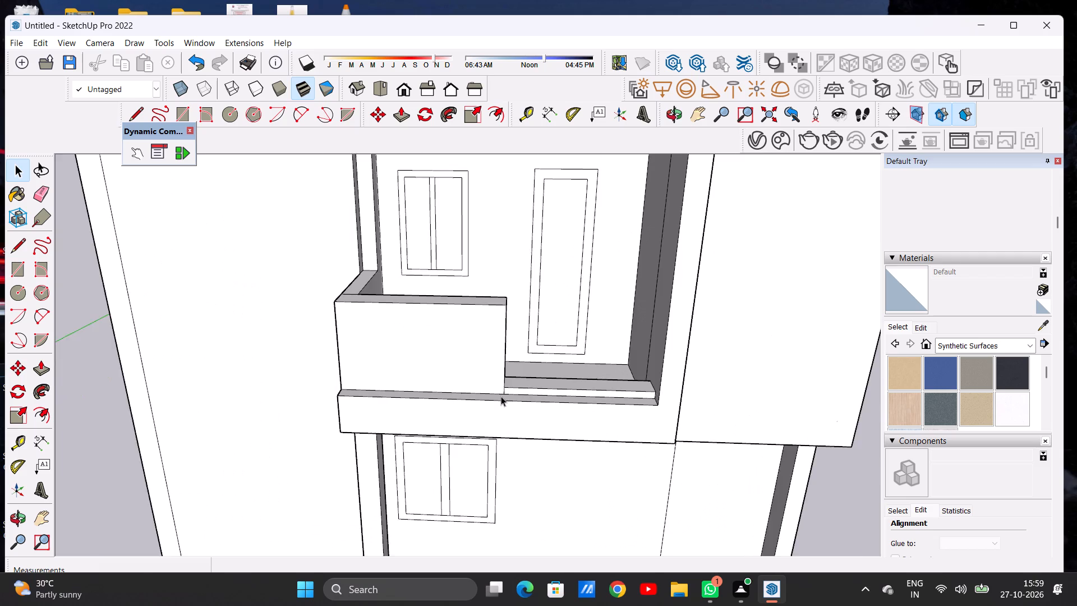
scroll(501, 396, "up", 4)
key("l")
scroll(501, 396, "up", 7)
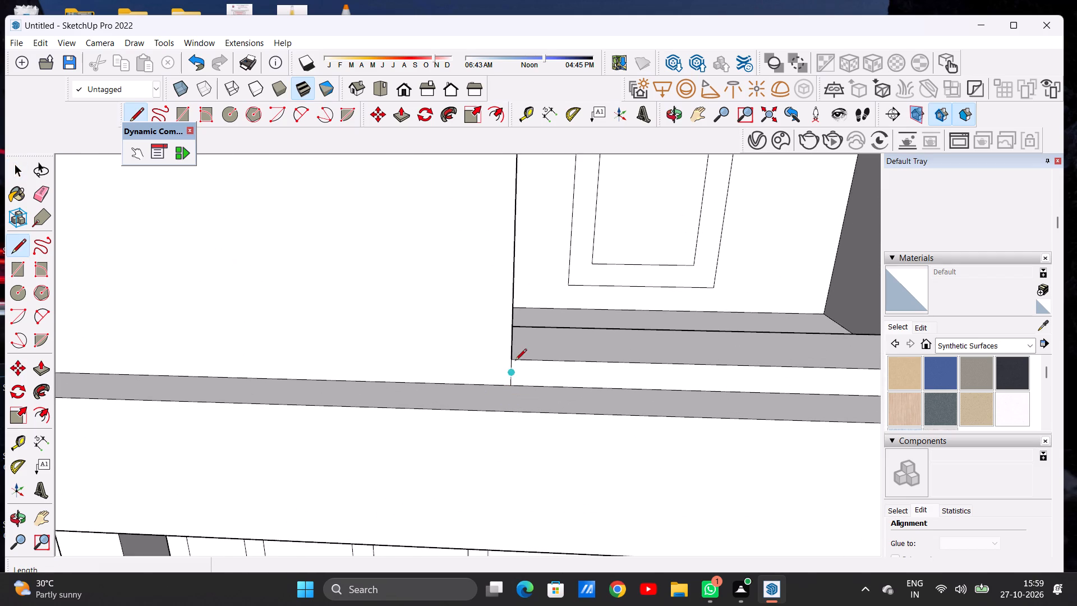
left_click(510, 363)
scroll(497, 354, "down", 12)
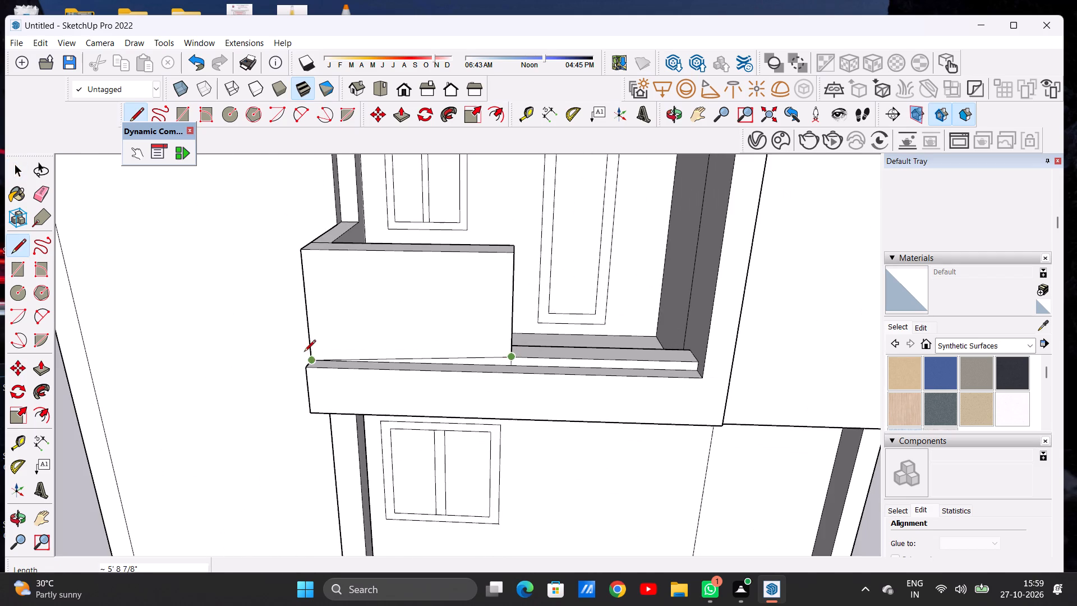
scroll(302, 349, "up", 8)
left_click(326, 353)
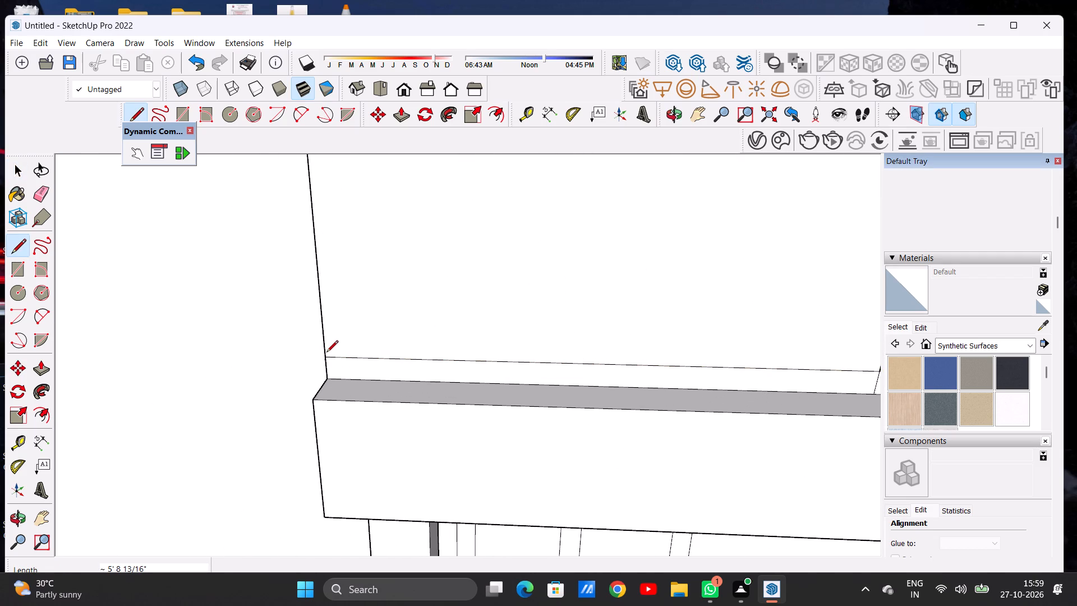
key("space")
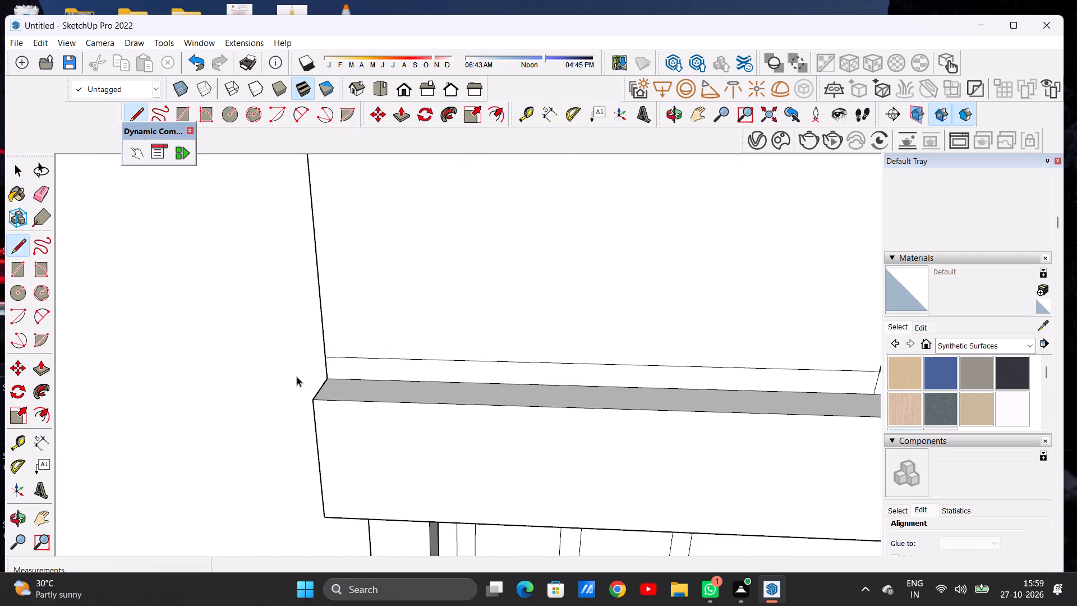
Push/Pull the front parapet's top face up about 1 15/16" to form a coping band.
scroll(294, 377, "down", 11)
scroll(489, 356, "down", 1)
scroll(357, 302, "up", 6)
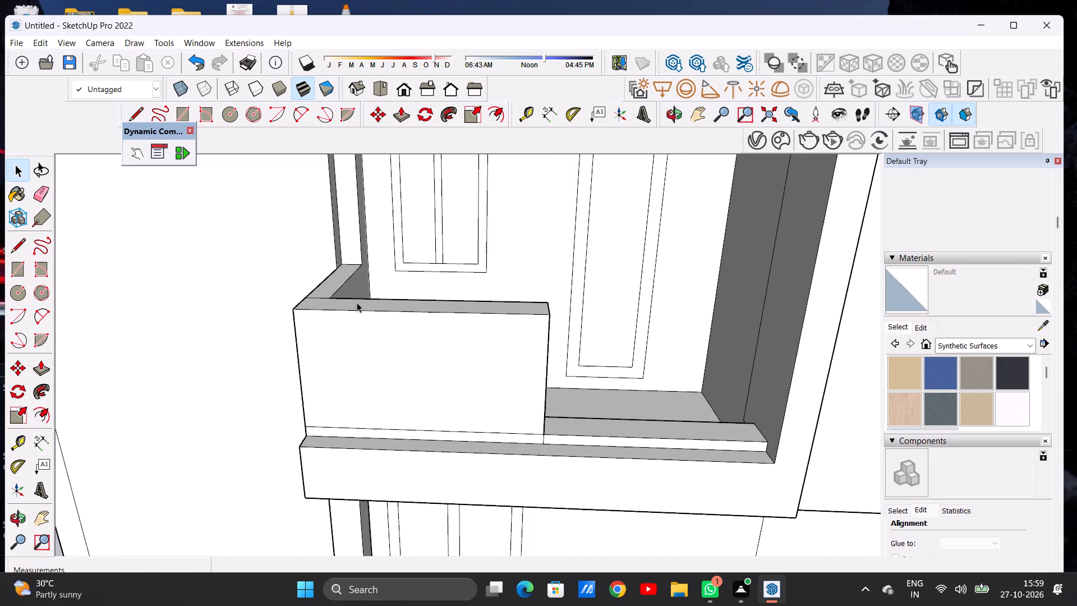
key("p")
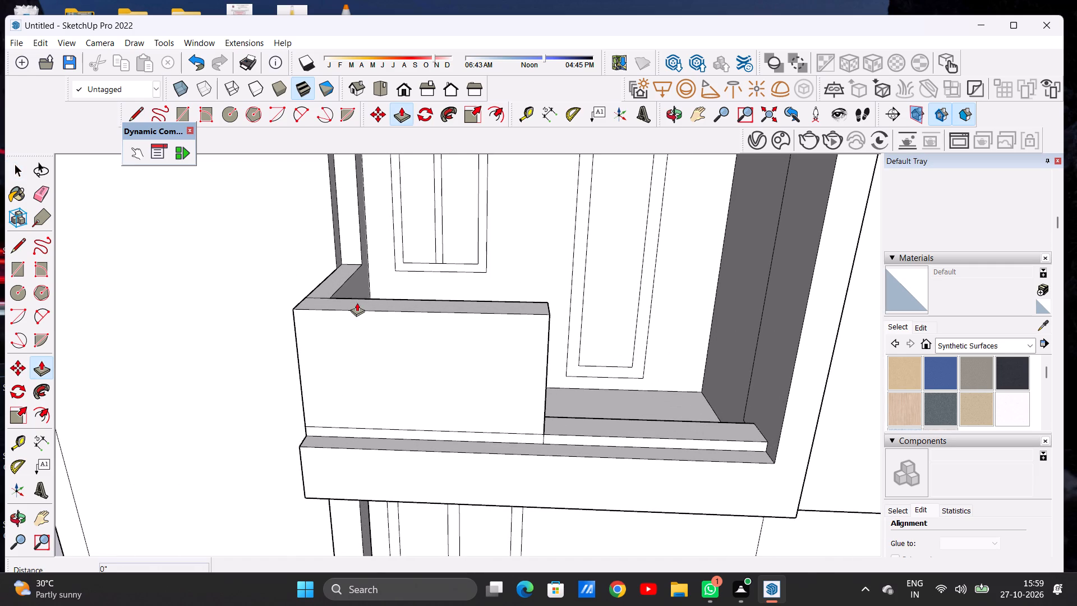
scroll(357, 302, "up", 4)
scroll(357, 303, "down", 1)
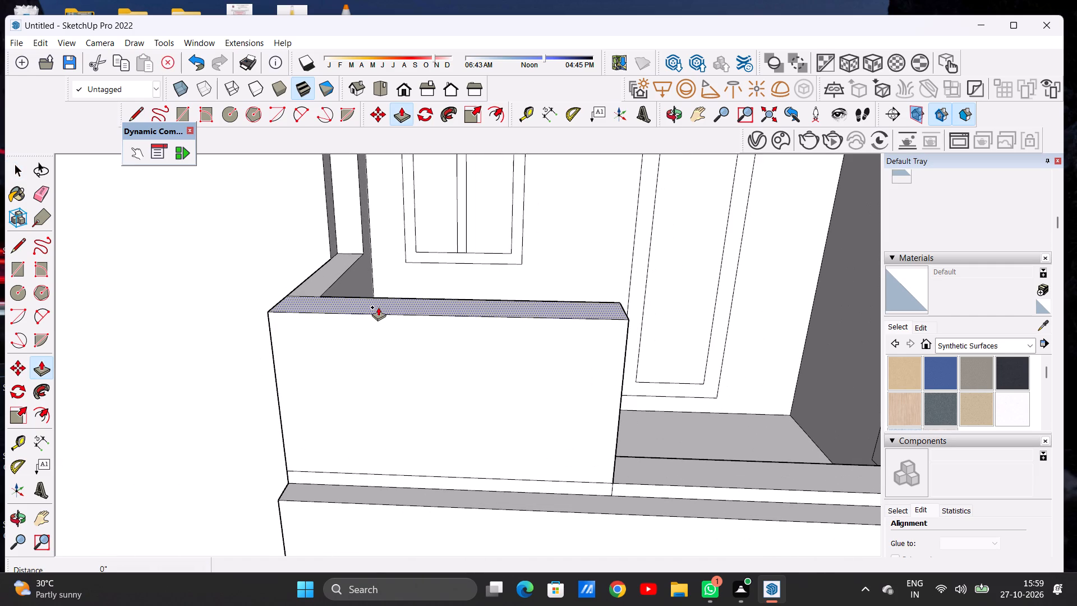
left_click(378, 307)
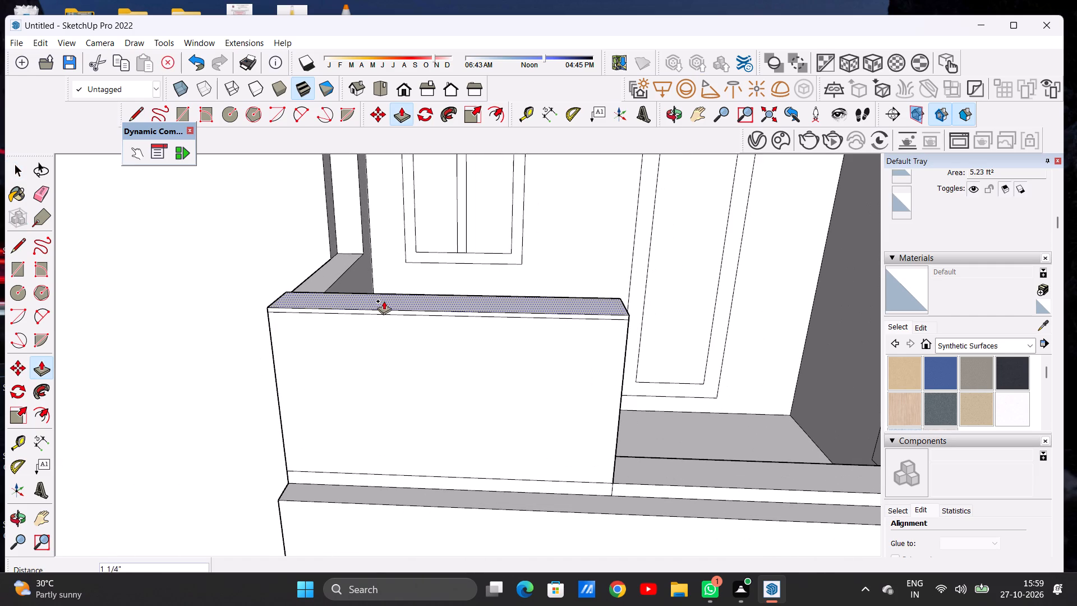
left_click(384, 297)
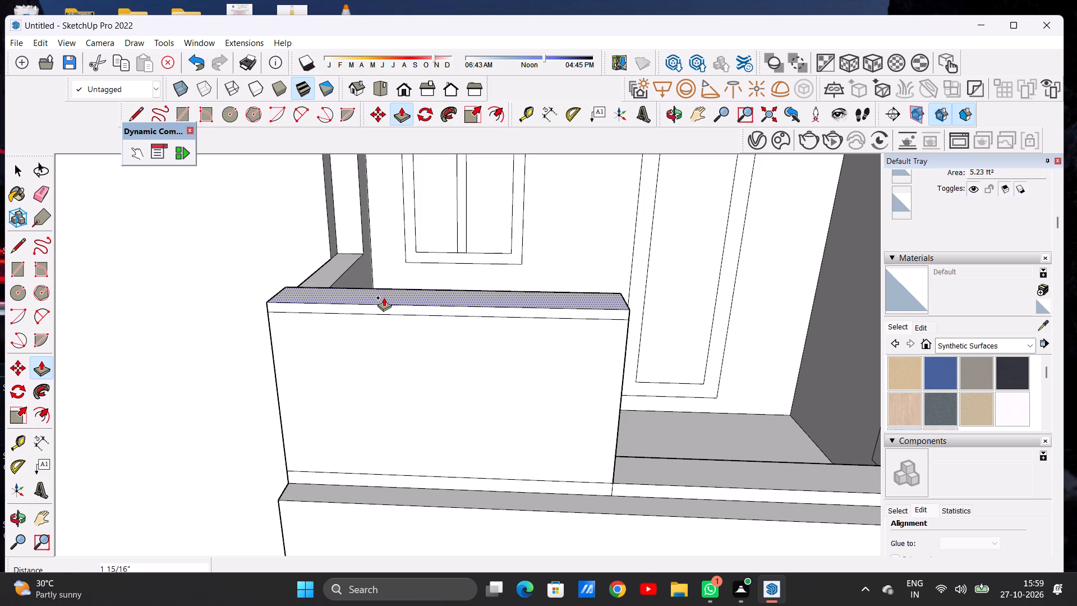
key("space")
Push/Pull the side parapet's top face up 1 15/16", flush with the front parapet's coping.
scroll(384, 298, "down", 8)
middle_click_drag(273, 314, 545, 324)
scroll(469, 322, "up", 8)
key("p")
scroll(469, 322, "up", 2)
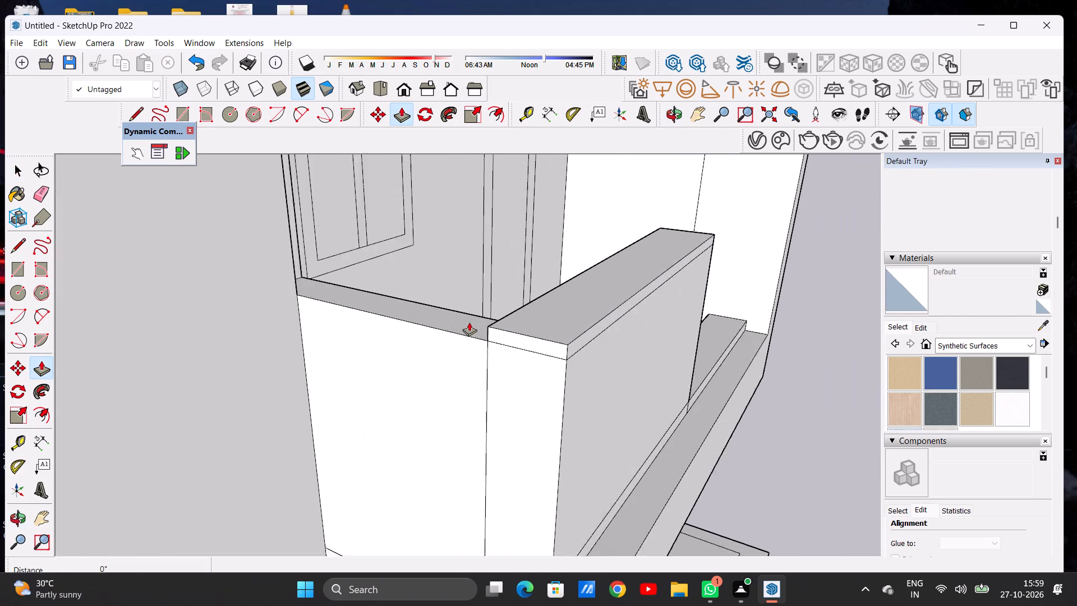
scroll(469, 322, "up", 6)
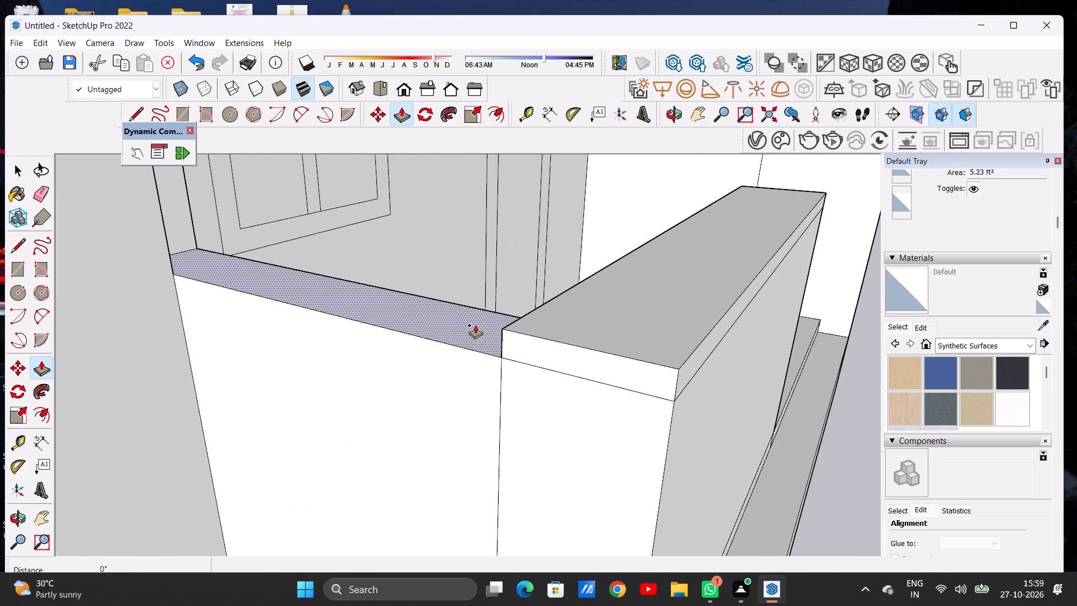
left_click(475, 325)
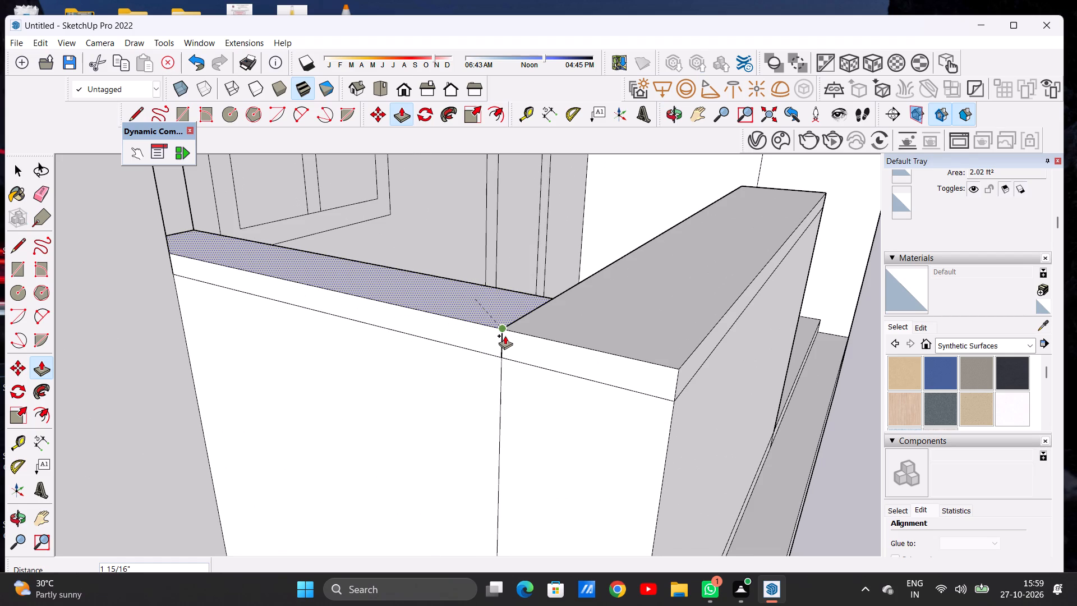
scroll(505, 336, "up", 4)
left_click(505, 329)
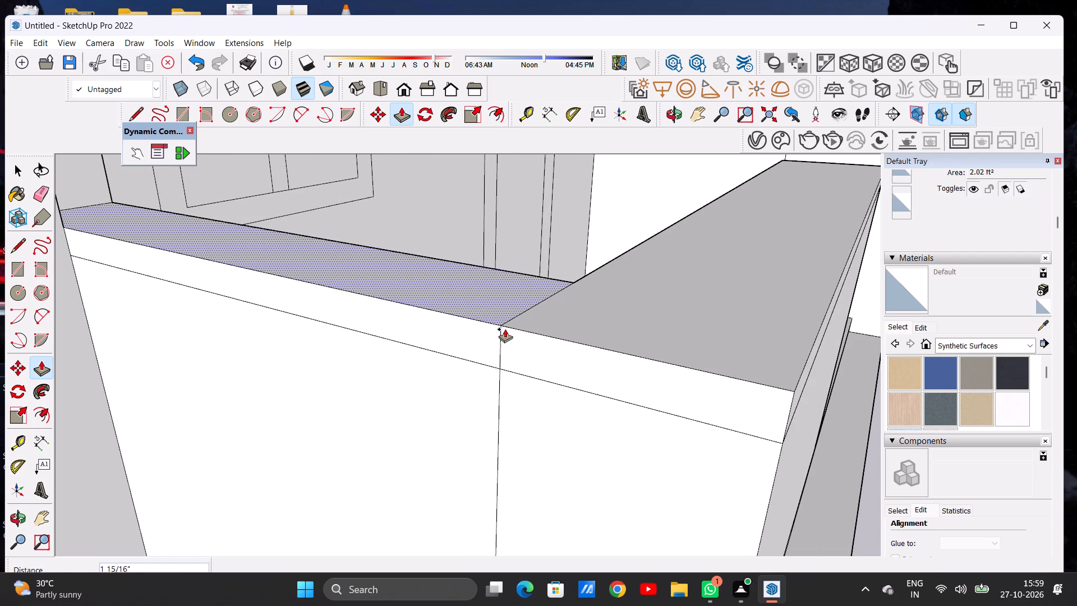
key("space")
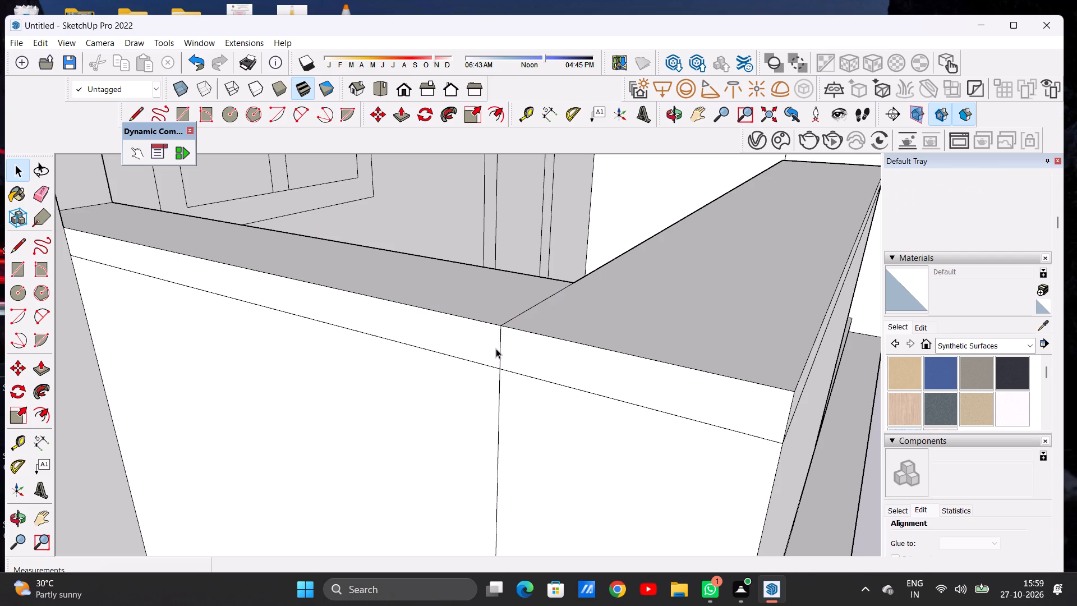
Examine the finished balcony parapet up close and the whole house from an angled front view.
scroll(472, 362, "down", 8)
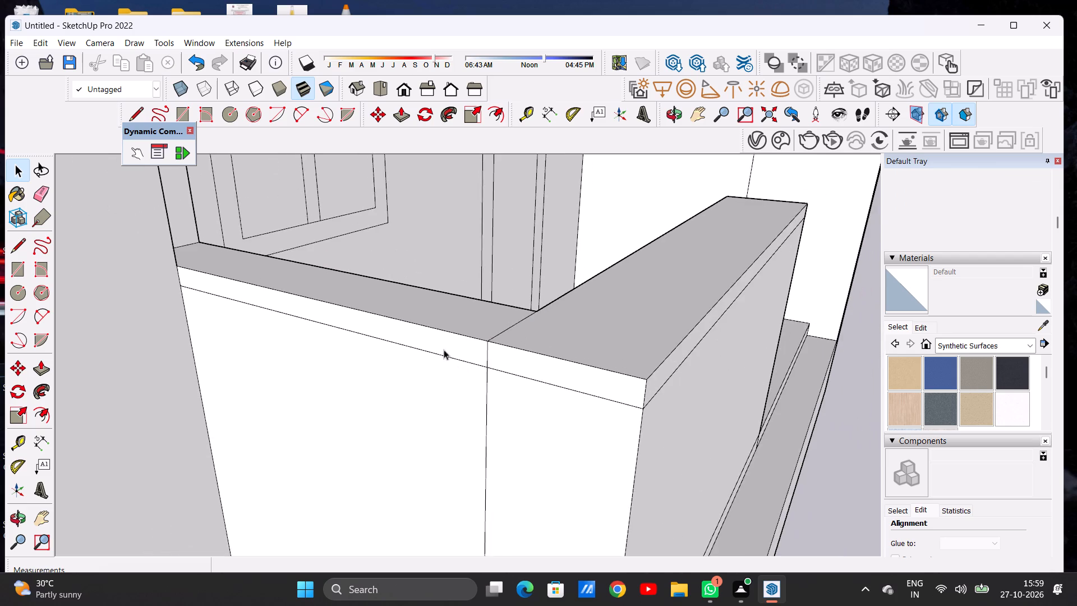
scroll(444, 350, "down", 6)
middle_click_drag(568, 366, 301, 311)
scroll(452, 346, "down", 6)
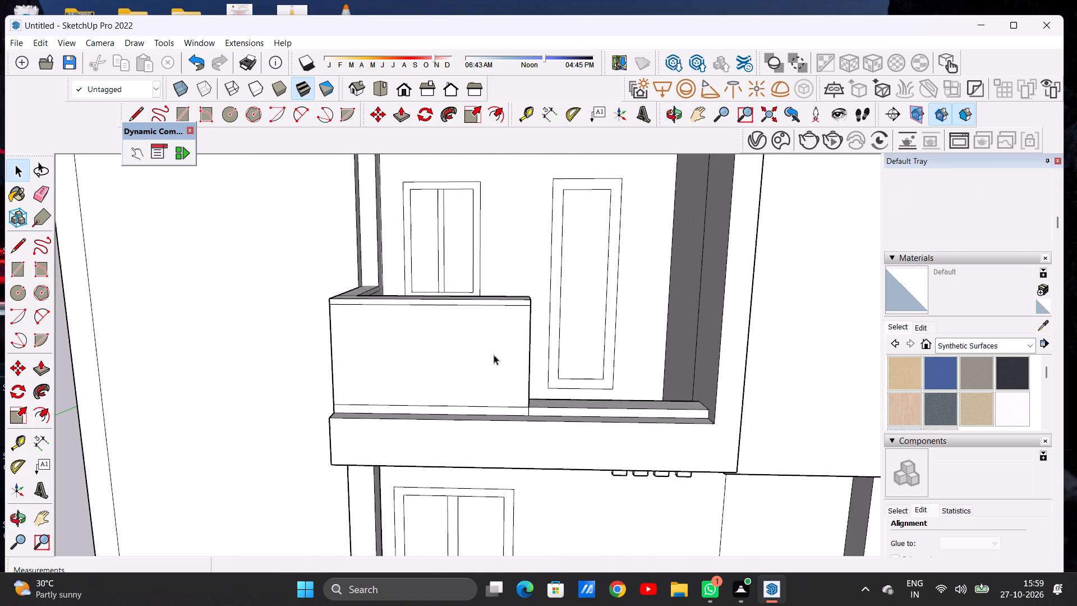
middle_click_drag(522, 366, 332, 395)
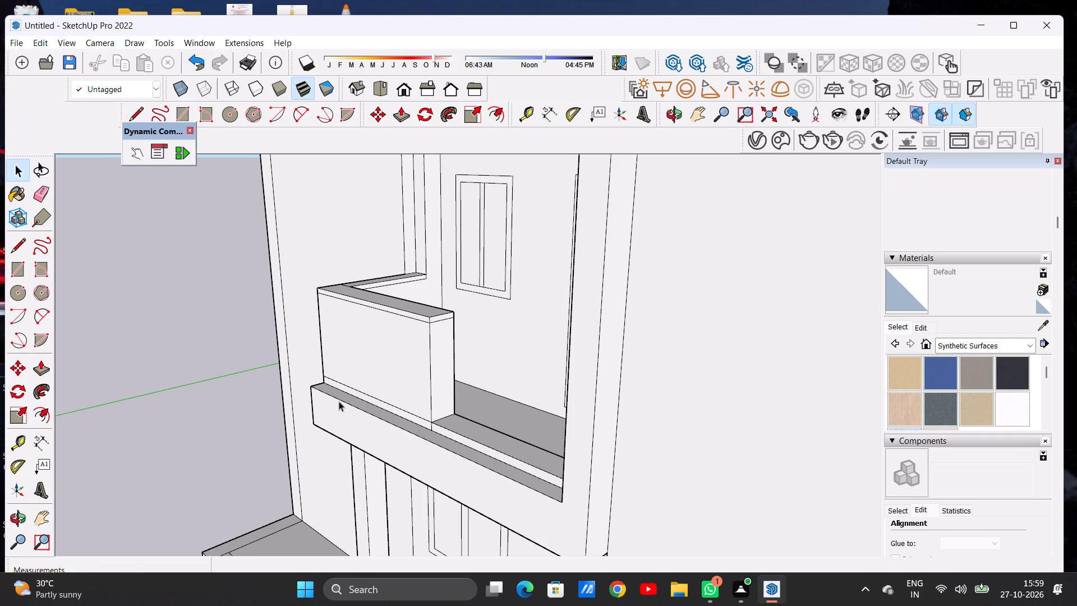
scroll(309, 454, "down", 3)
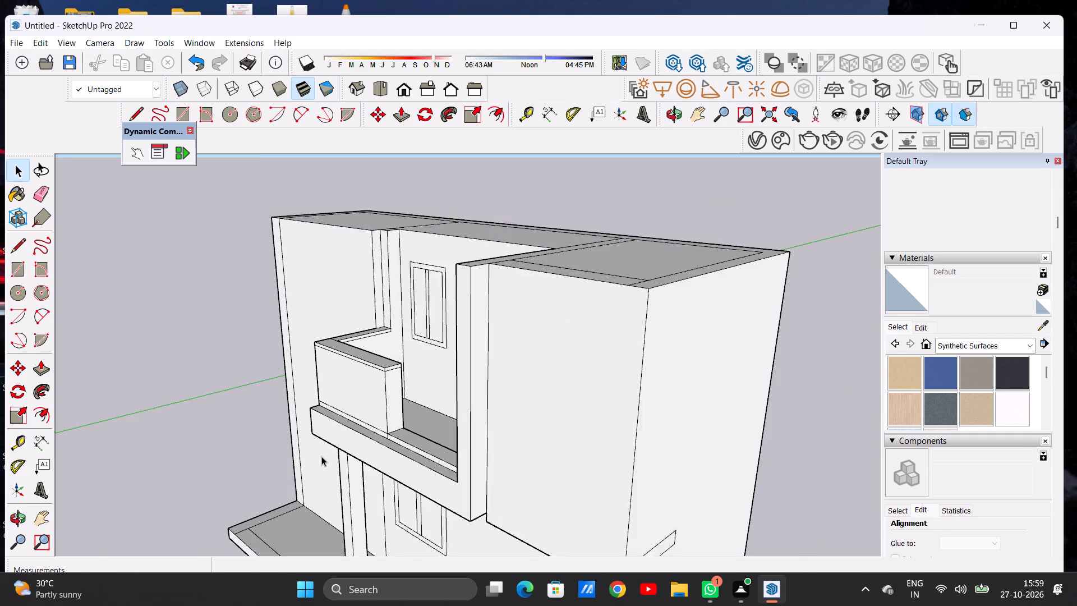
scroll(321, 456, "down", 6)
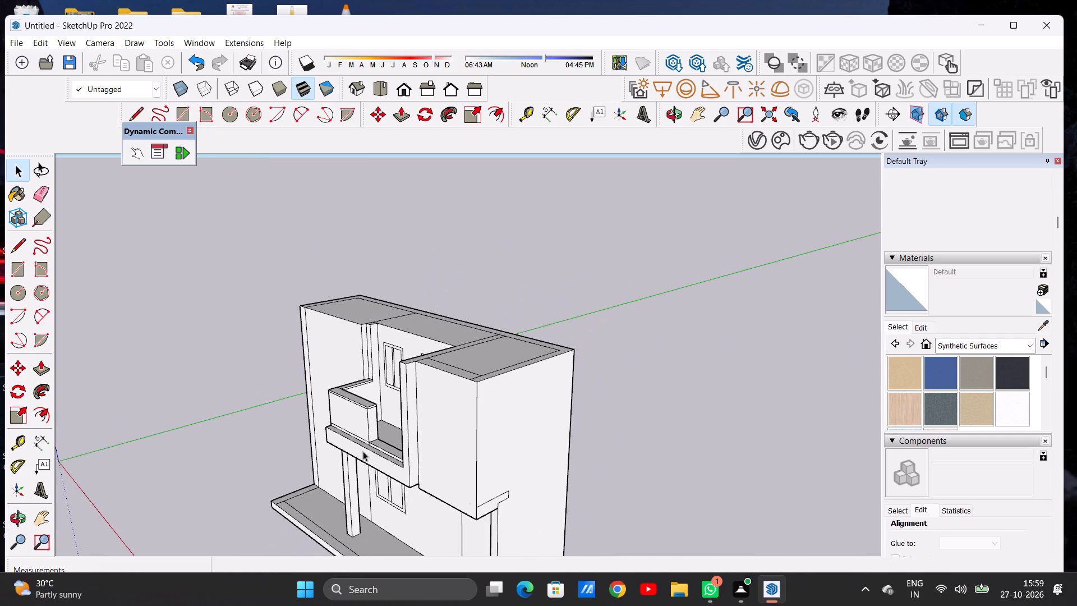
Draw a circle of about 1 1/4" radius on the front parapet's end face, just below the coping band.
scroll(367, 421, "up", 5)
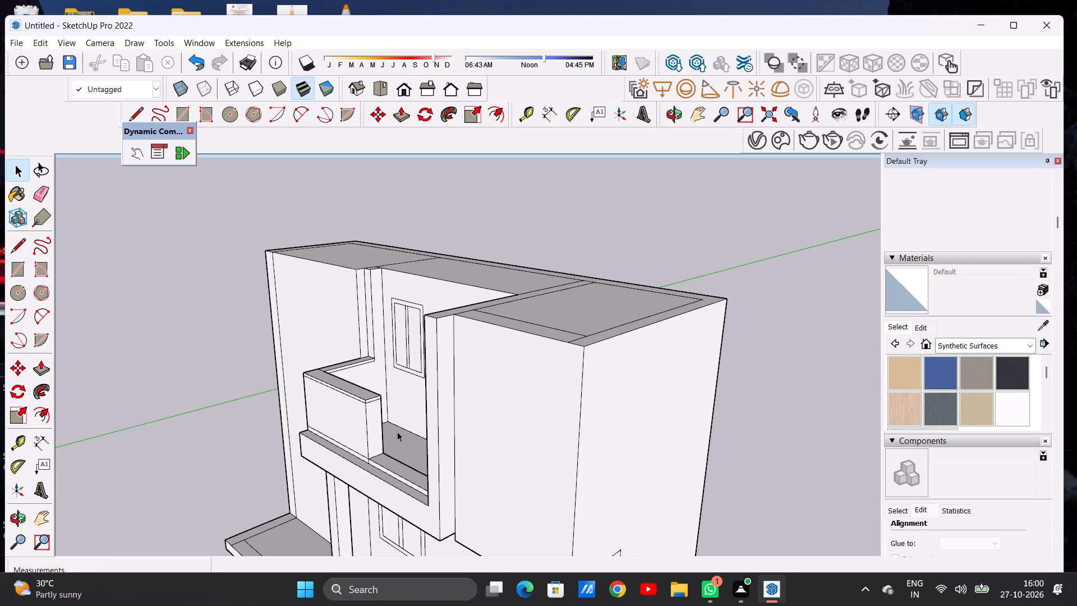
scroll(404, 454, "down", 4)
middle_click_drag(374, 448, 381, 452)
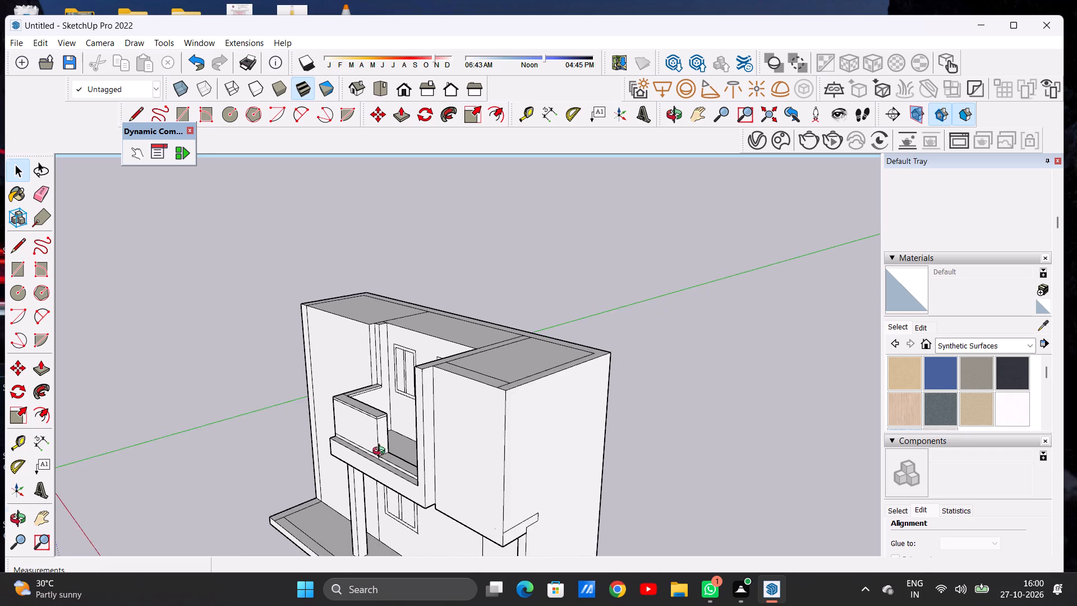
middle_click_drag(381, 452, 530, 472)
scroll(457, 466, "up", 7)
middle_click_drag(461, 480, 419, 435)
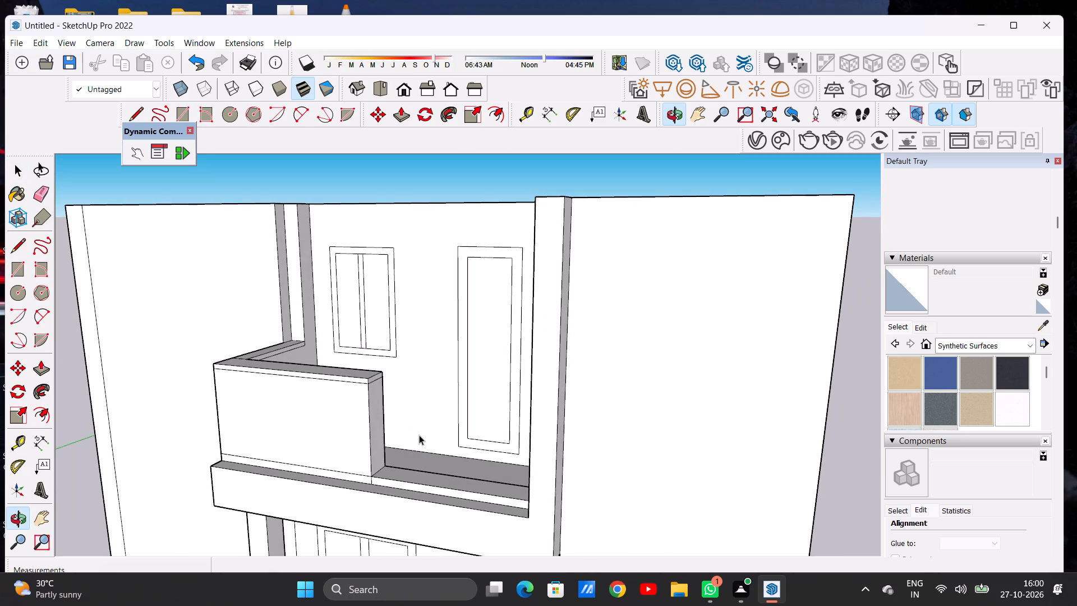
middle_click_drag(404, 443, 315, 455)
scroll(344, 382, "up", 10)
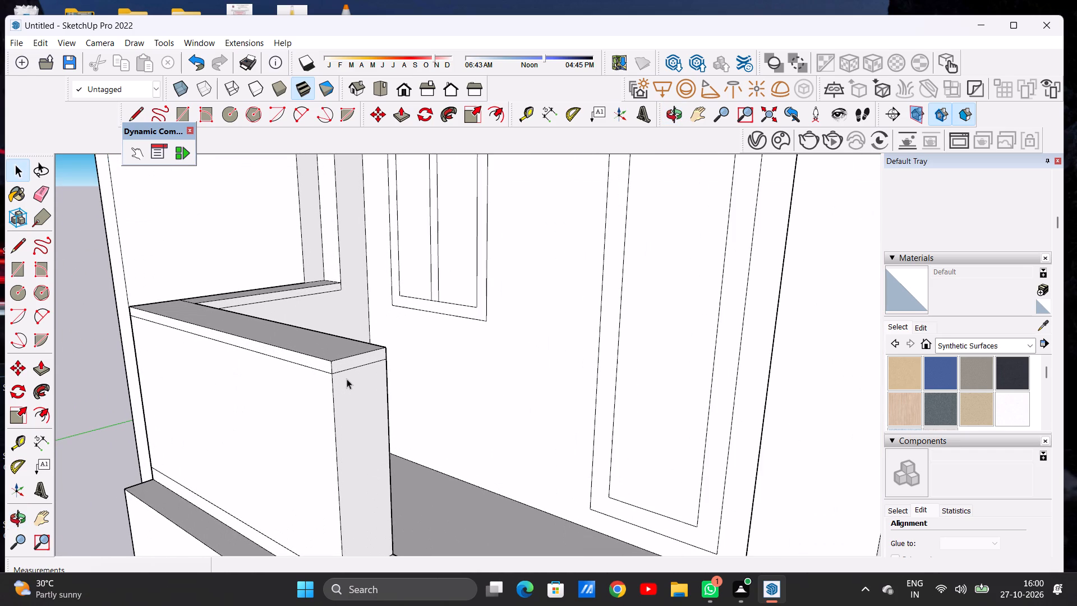
key("c")
scroll(379, 381, "up", 5)
middle_click_drag(375, 398, 333, 373)
scroll(295, 342, "up", 4)
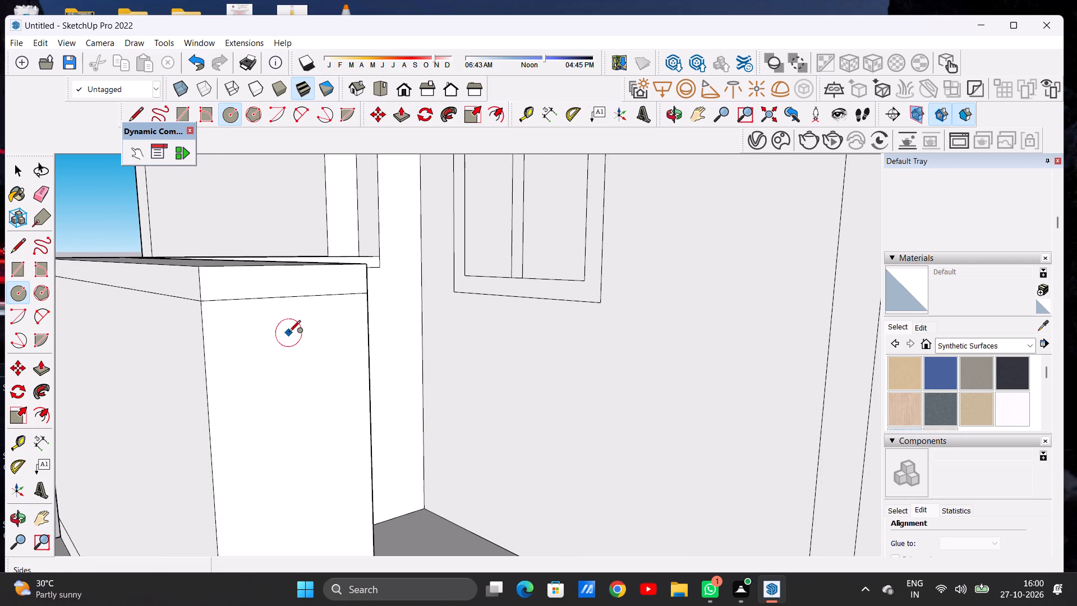
left_click(289, 333)
left_click(291, 313)
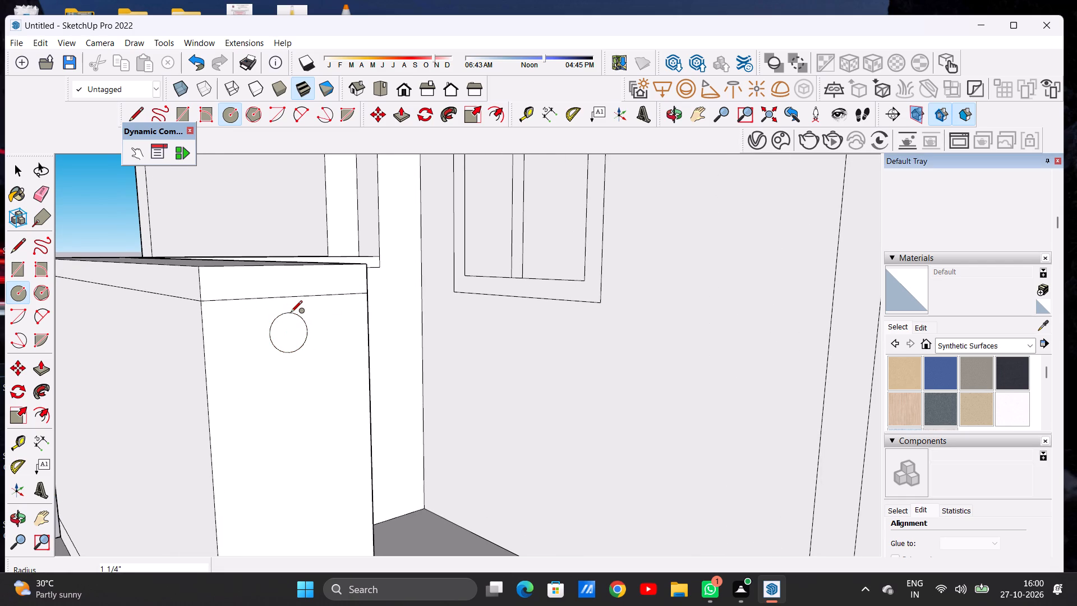
key("space")
Push/Pull the circle across the balcony's front opening towards the projecting volume's side wall to form a round handrail.
type("P")
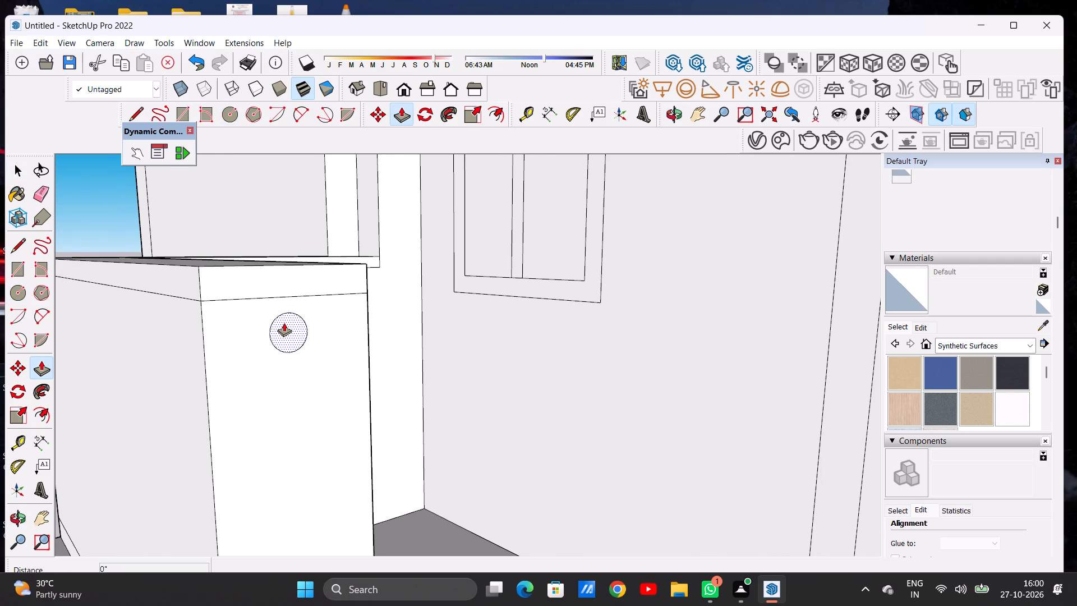
left_click(284, 323)
scroll(412, 364, "down", 2)
scroll(412, 364, "up", 1)
scroll(412, 364, "down", 20)
scroll(412, 364, "down", 2)
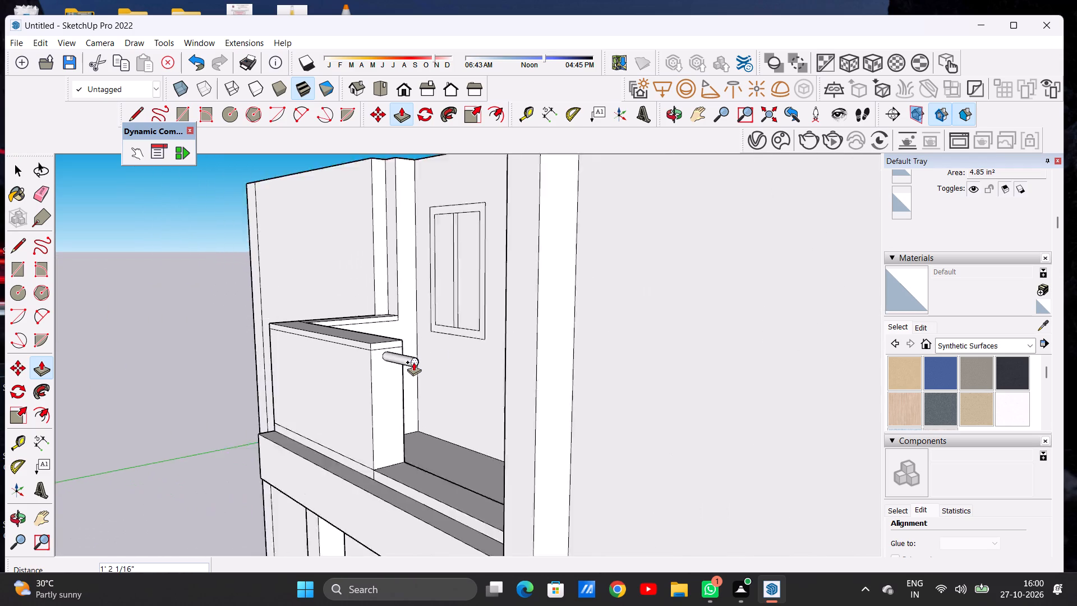
scroll(413, 362, "down", 1)
middle_click_drag(411, 366, 572, 368)
scroll(573, 368, "up", 6)
middle_click_drag(543, 374, 656, 356)
scroll(675, 350, "up", 4)
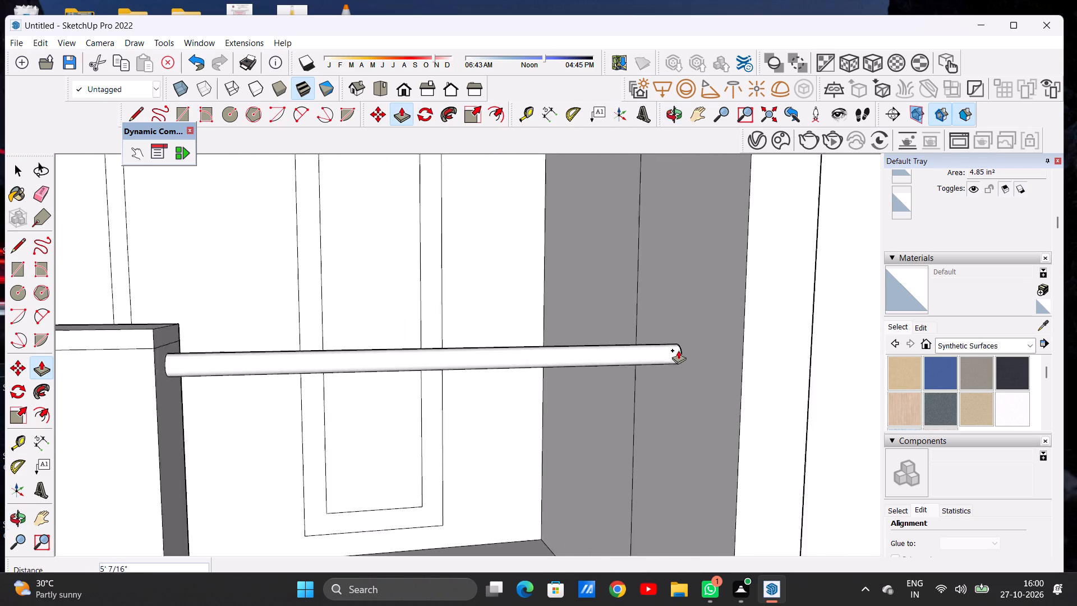
scroll(678, 350, "up", 2)
left_click(693, 322)
key("space")
Push/Pull the curb's top face under the handrail up about 2' 7 5/8" to form a lower parapet wall.
scroll(455, 365, "down", 5)
scroll(452, 362, "up", 1)
scroll(449, 361, "down", 3)
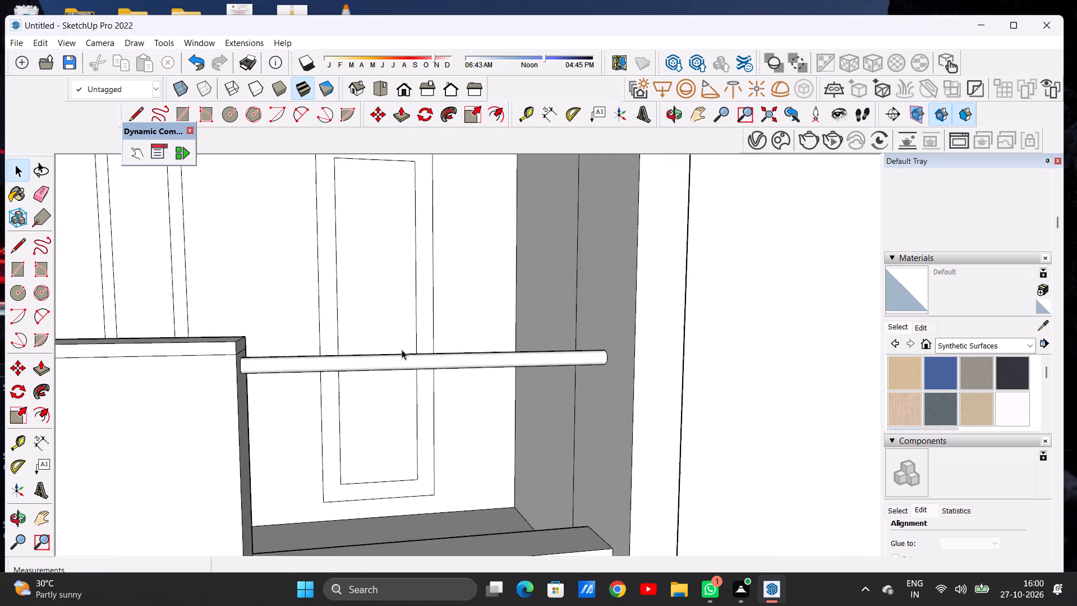
scroll(402, 350, "down", 4)
middle_click_drag(444, 408, 418, 413)
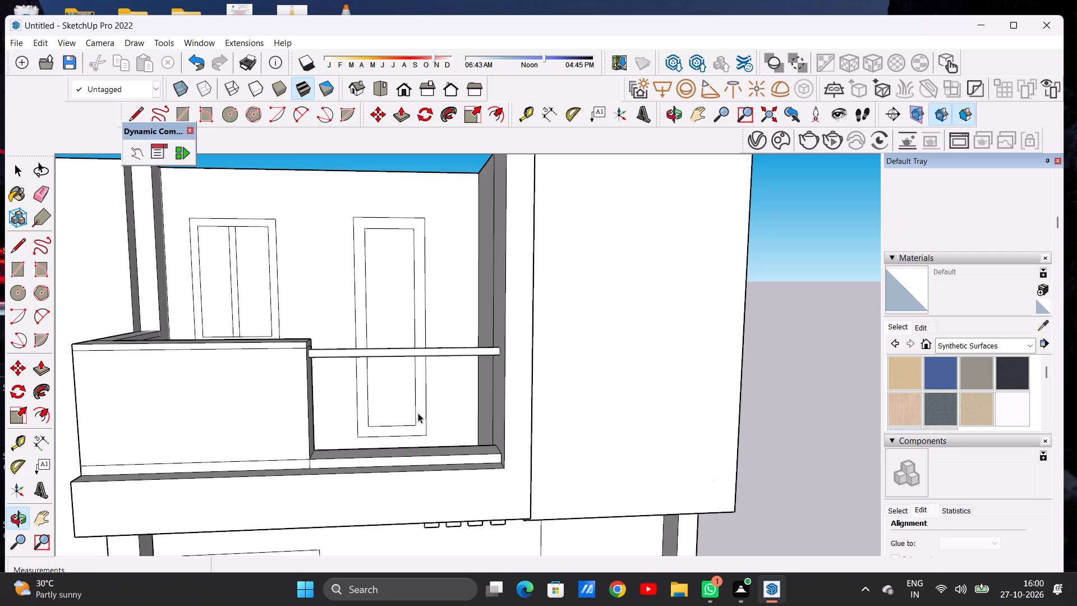
scroll(411, 408, "down", 2)
middle_click_drag(448, 425, 435, 499)
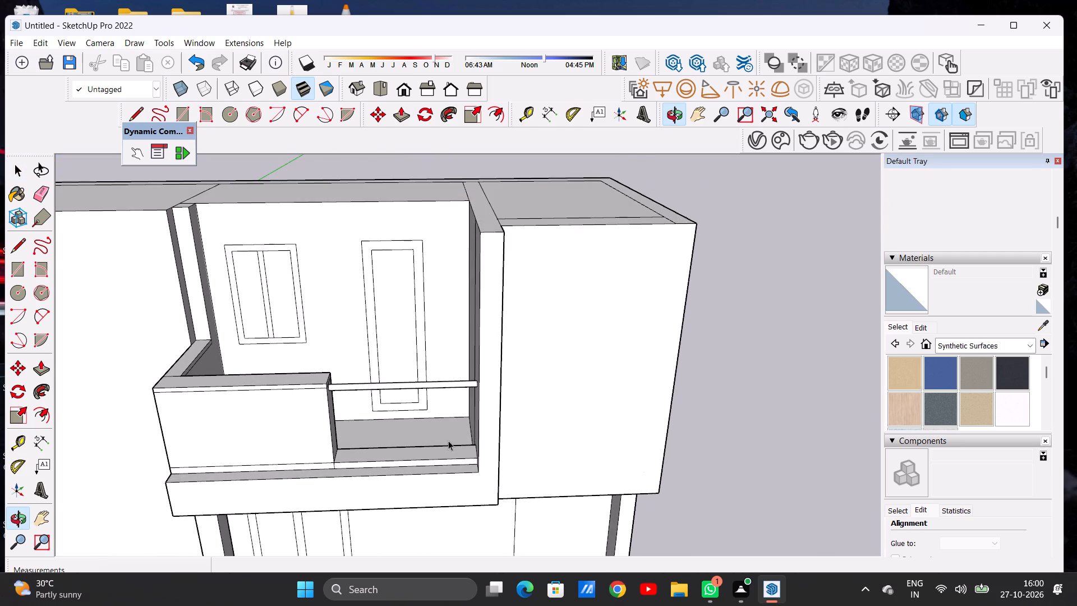
scroll(448, 440, "up", 6)
scroll(487, 449, "down", 10)
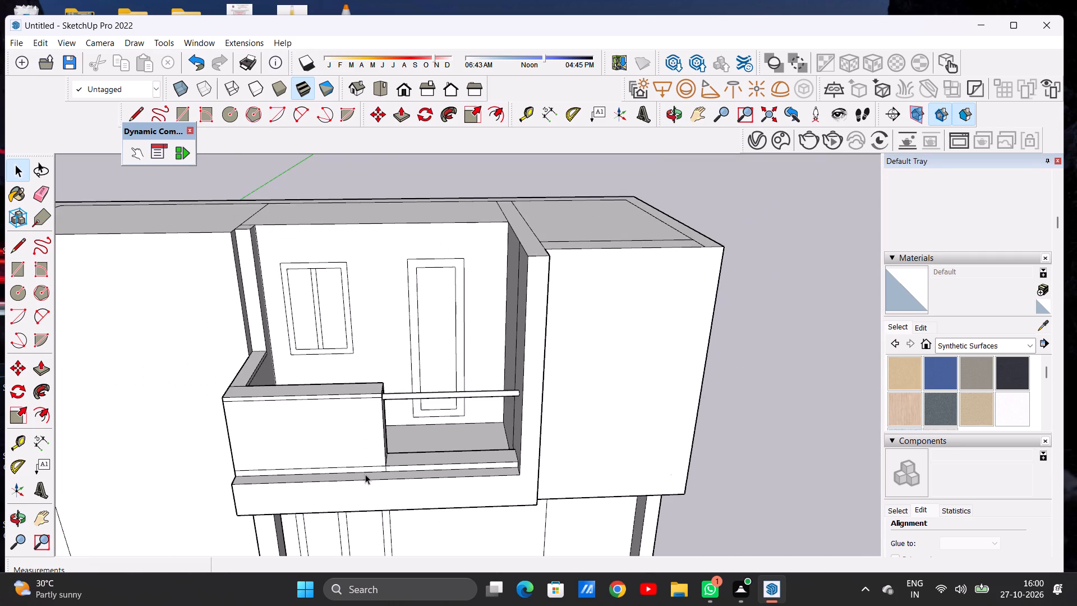
scroll(364, 473, "up", 6)
key("p")
scroll(587, 443, "up", 2)
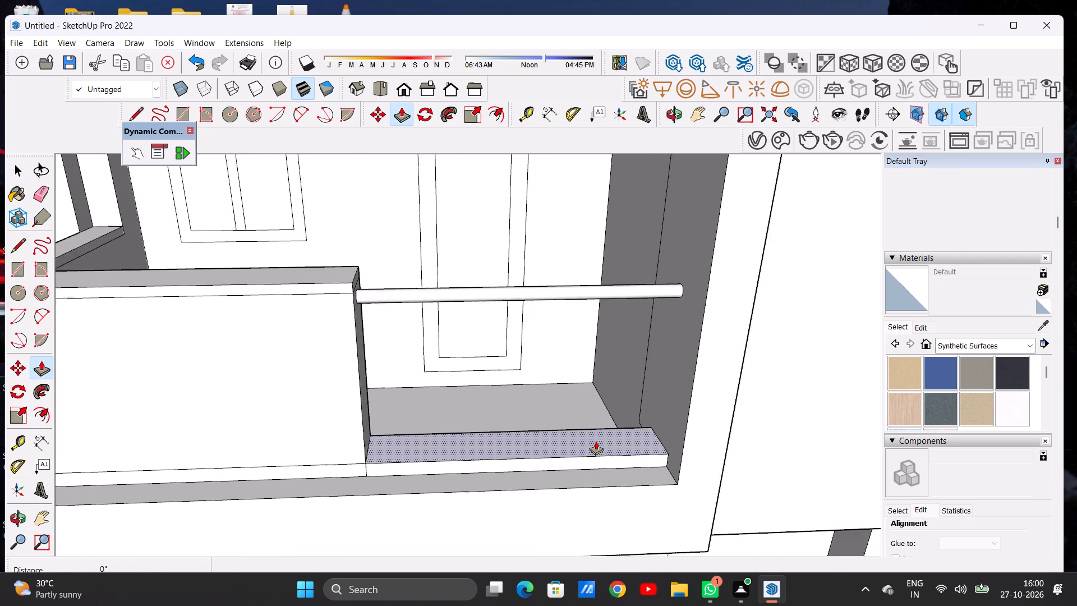
scroll(596, 441, "up", 3)
left_click(624, 438)
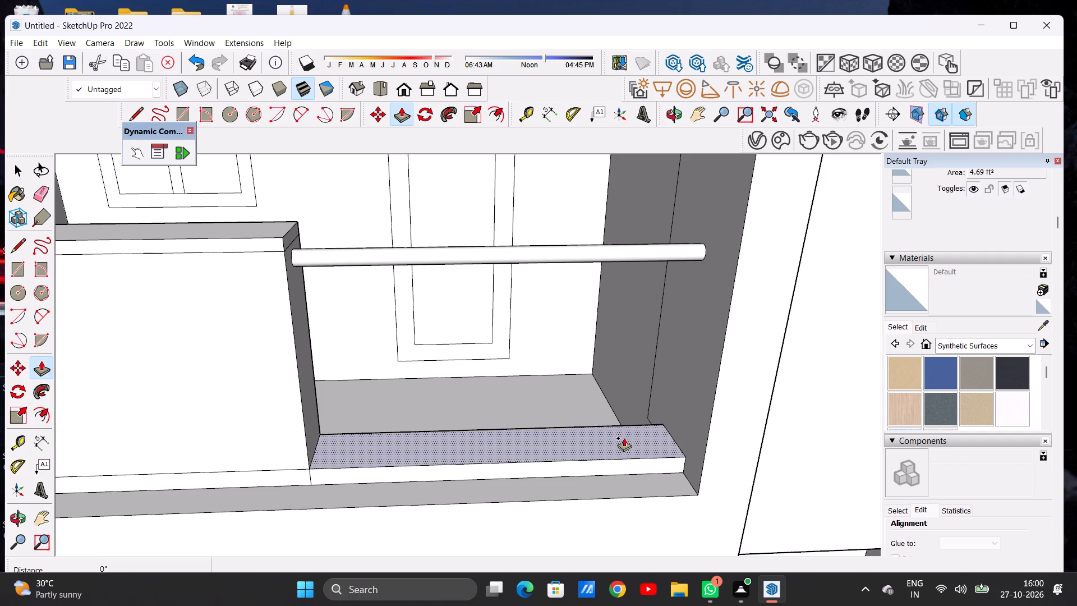
left_click(699, 266)
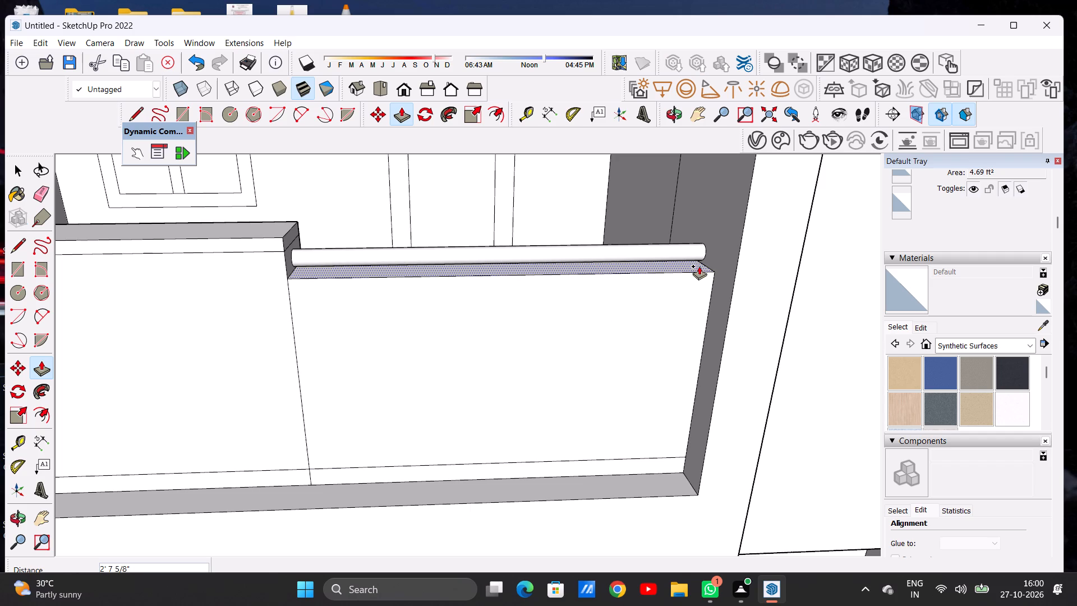
key("space")
Examine the balcony's lower parapet wall and handrail from the front, from an angle and from above.
scroll(393, 370, "down", 4)
middle_click_drag(463, 392, 450, 309)
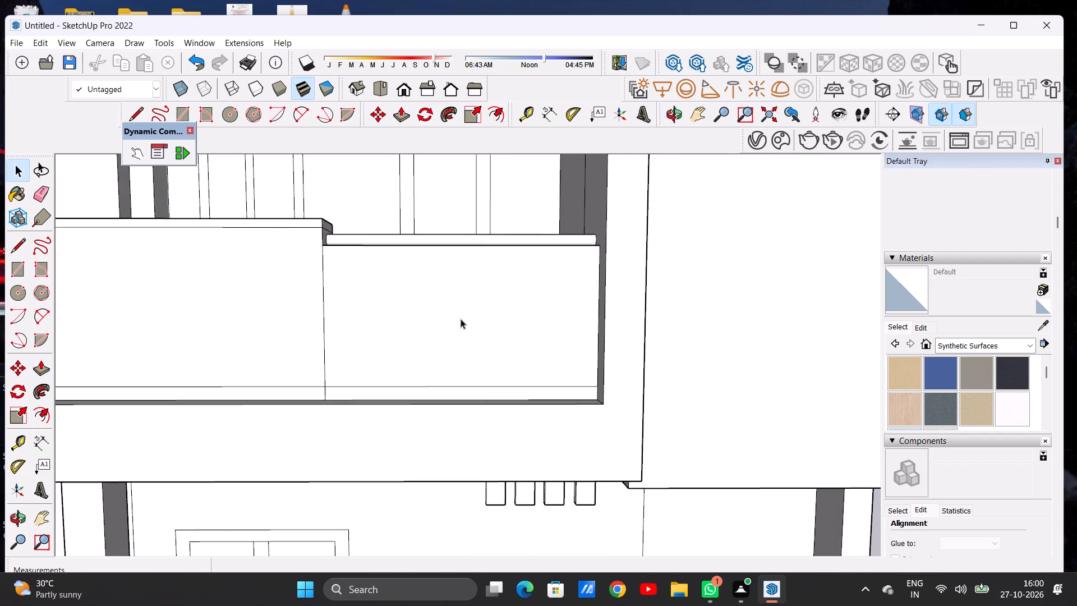
scroll(495, 331, "down", 15)
scroll(484, 332, "up", 6)
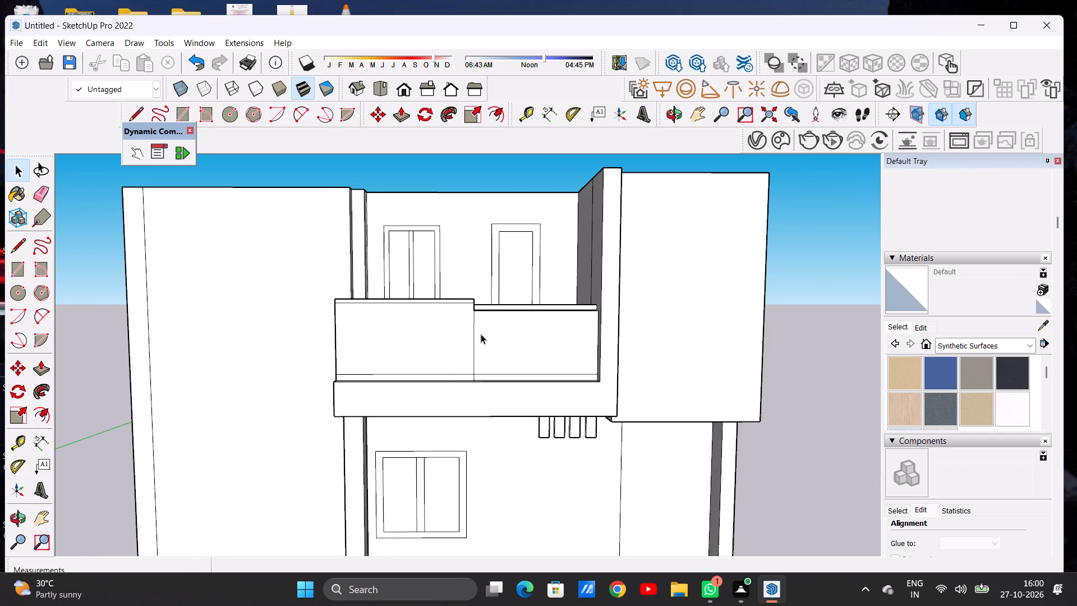
scroll(447, 370, "down", 2)
scroll(461, 325, "up", 5)
middle_click_drag(487, 317, 406, 388)
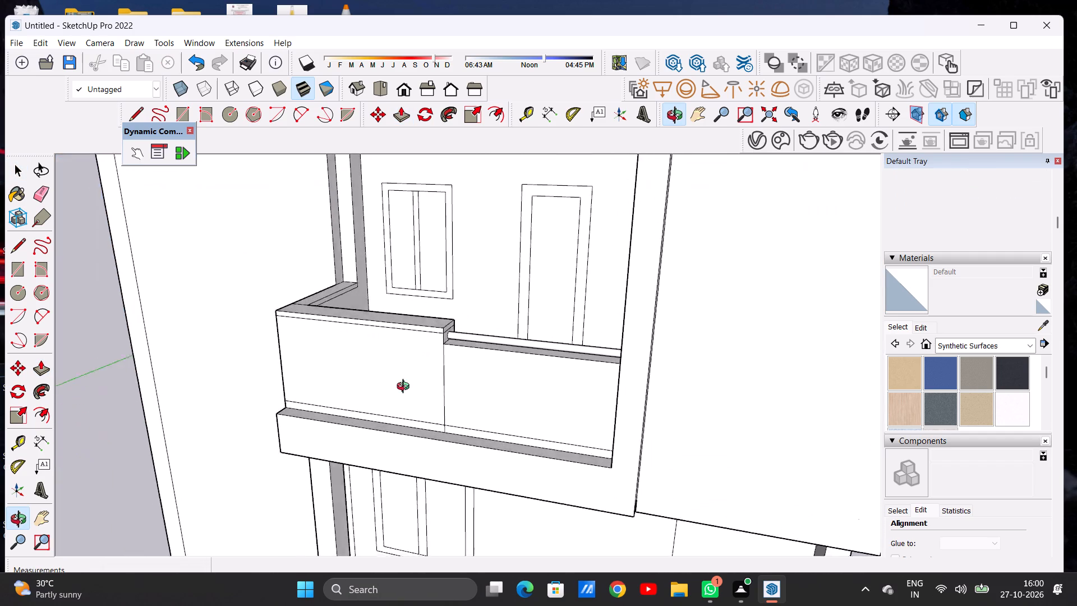
middle_click_drag(406, 388, 476, 389)
scroll(475, 388, "down", 2)
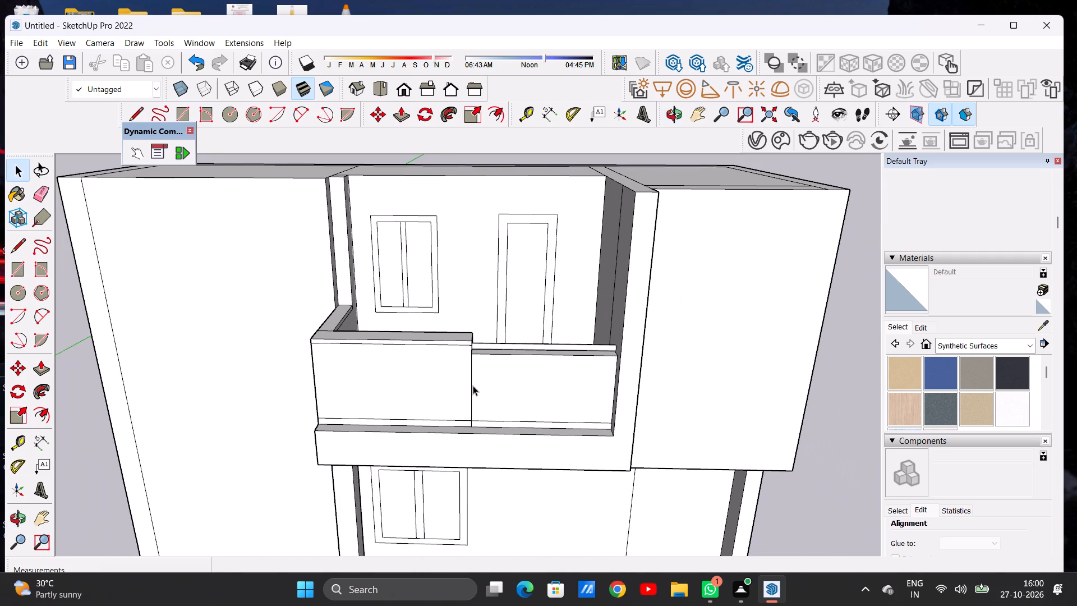
scroll(459, 353, "down", 2)
middle_click_drag(449, 380, 446, 329)
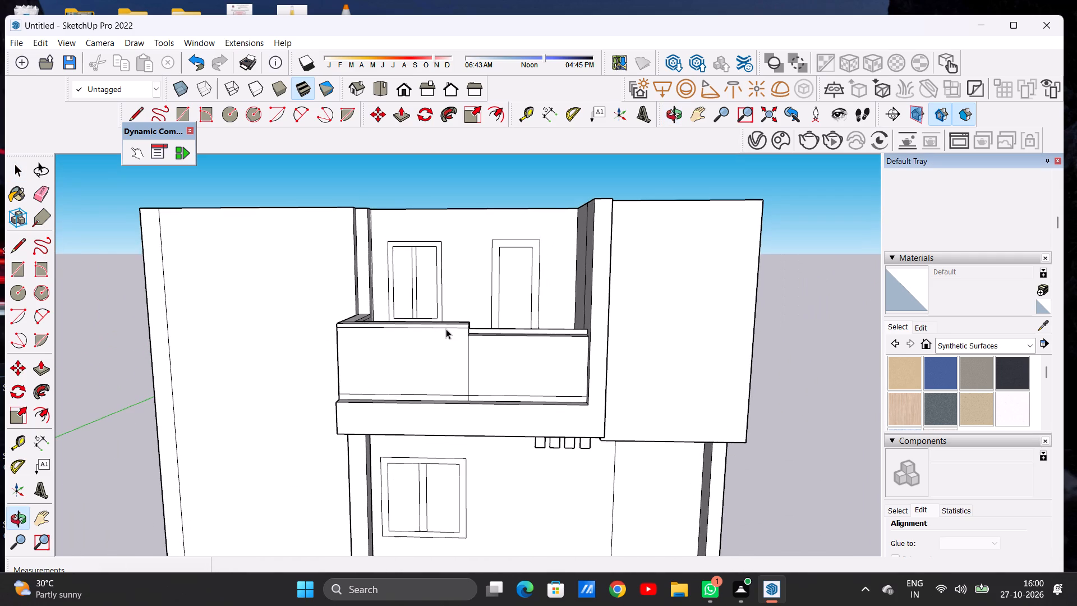
scroll(441, 355, "down", 2)
scroll(473, 335, "up", 7)
middle_click_drag(486, 333, 458, 336)
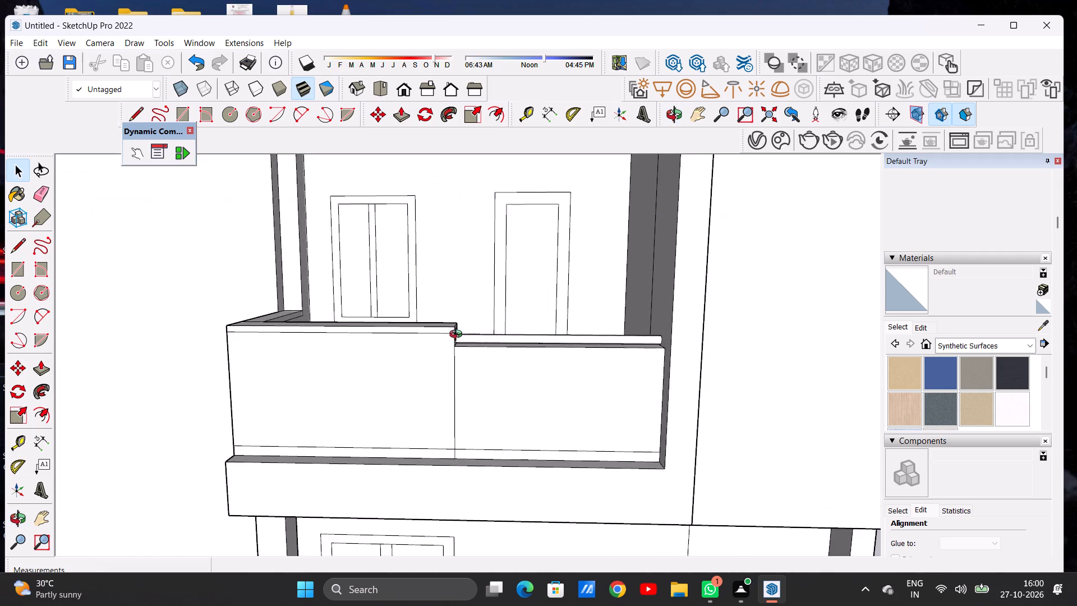
middle_click_drag(458, 336, 371, 362)
scroll(433, 339, "up", 6)
scroll(442, 374, "down", 3)
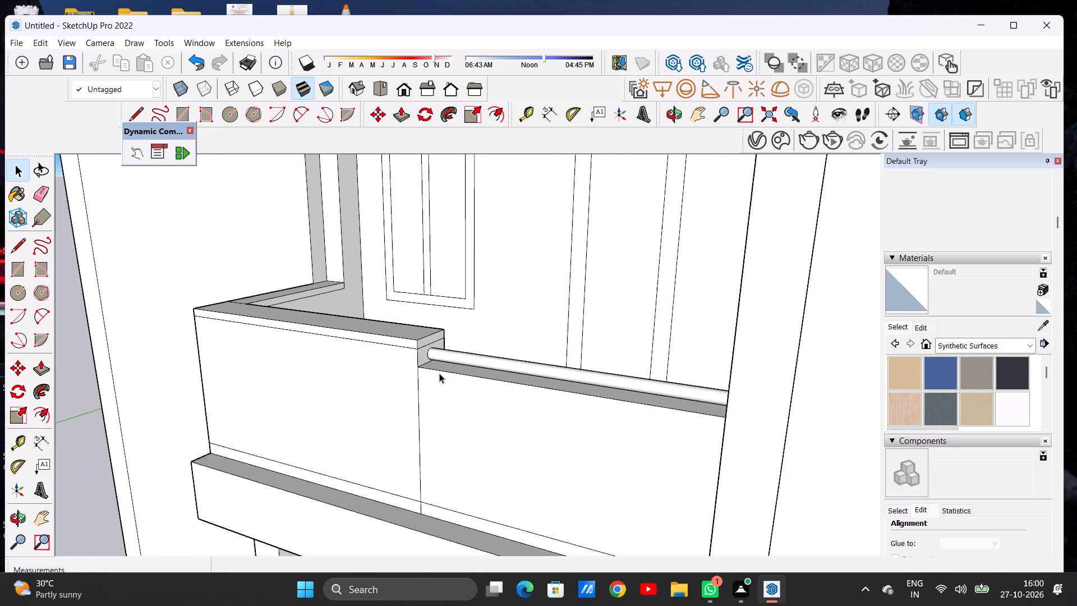
scroll(439, 373, "down", 3)
middle_click_drag(420, 365, 545, 337)
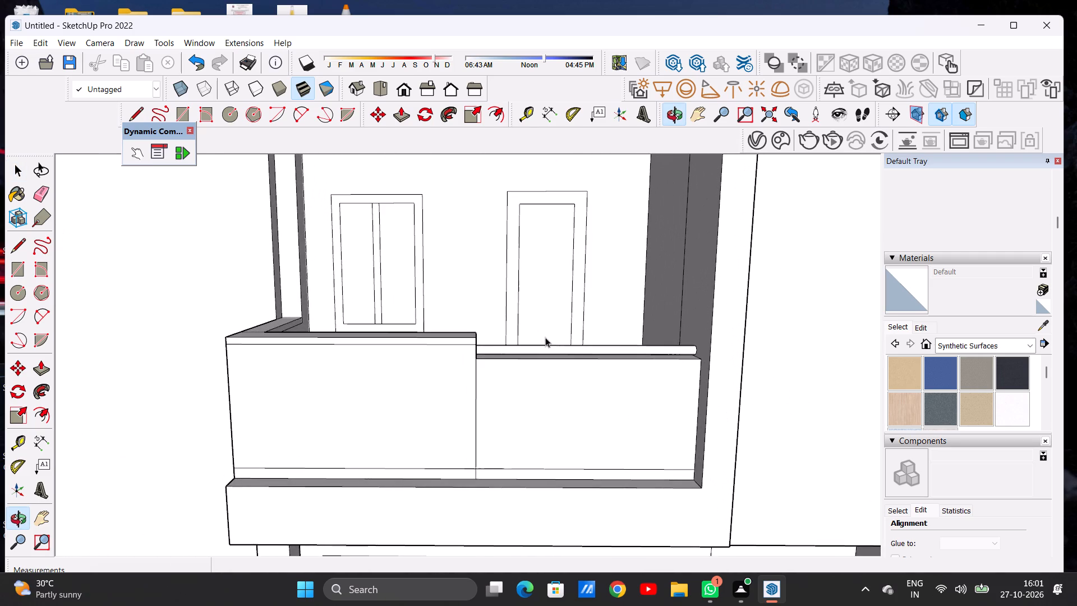
scroll(428, 354, "down", 6)
middle_click_drag(430, 369, 432, 357)
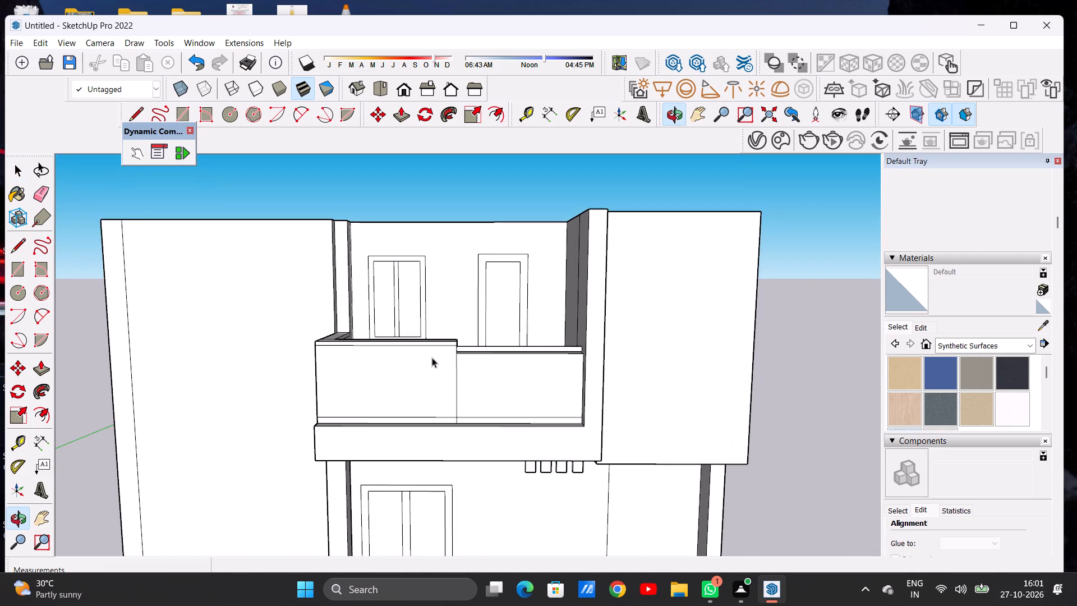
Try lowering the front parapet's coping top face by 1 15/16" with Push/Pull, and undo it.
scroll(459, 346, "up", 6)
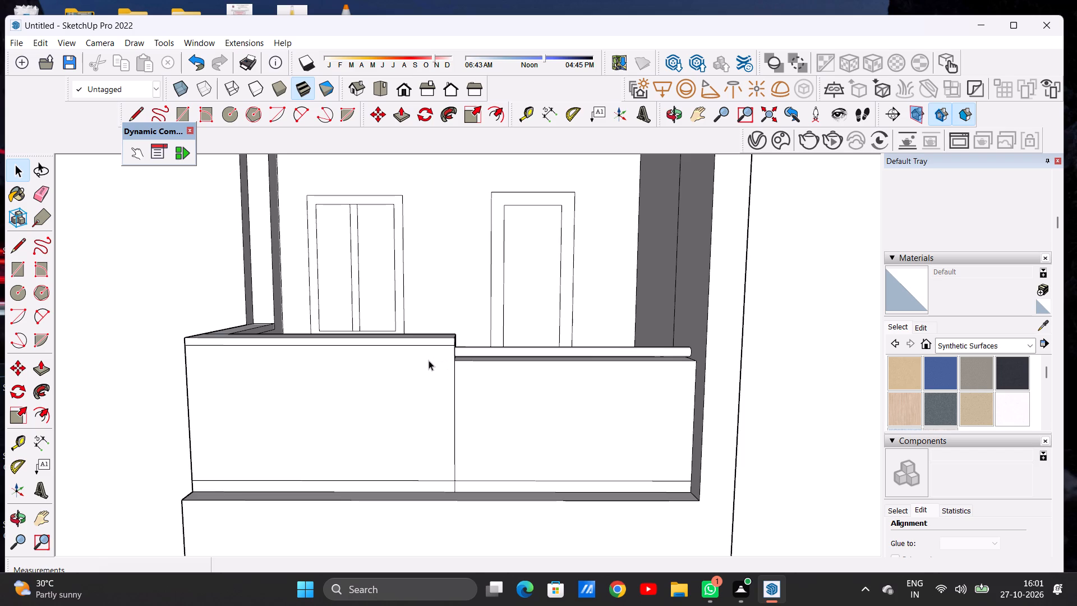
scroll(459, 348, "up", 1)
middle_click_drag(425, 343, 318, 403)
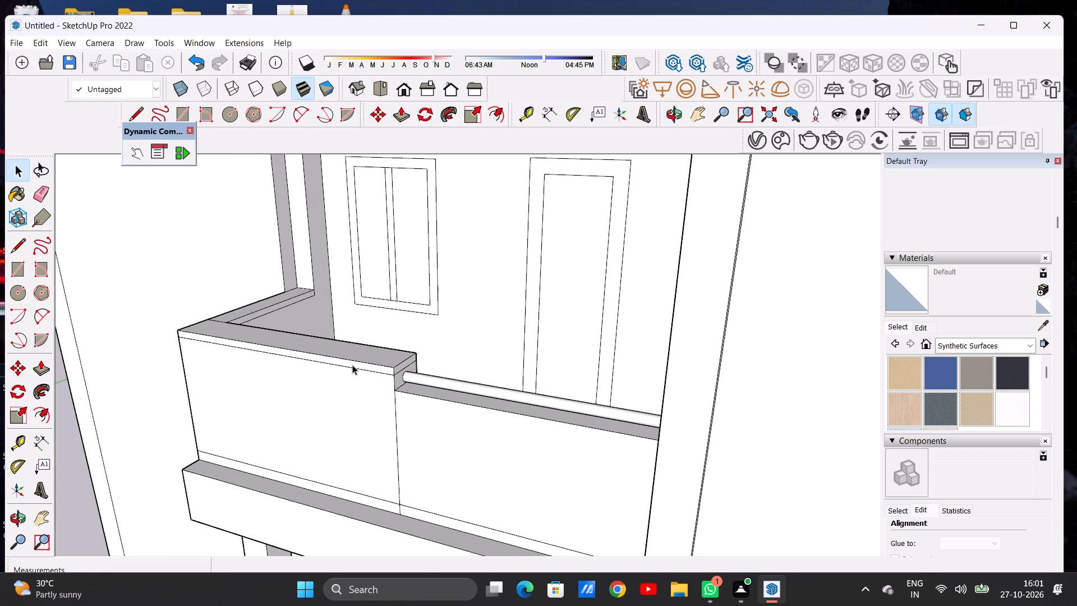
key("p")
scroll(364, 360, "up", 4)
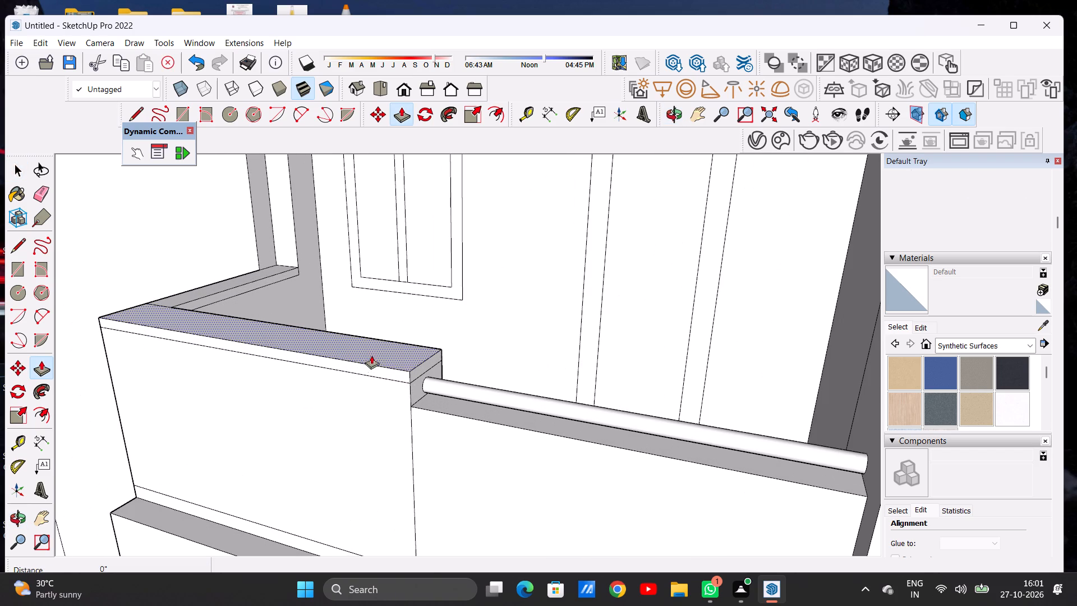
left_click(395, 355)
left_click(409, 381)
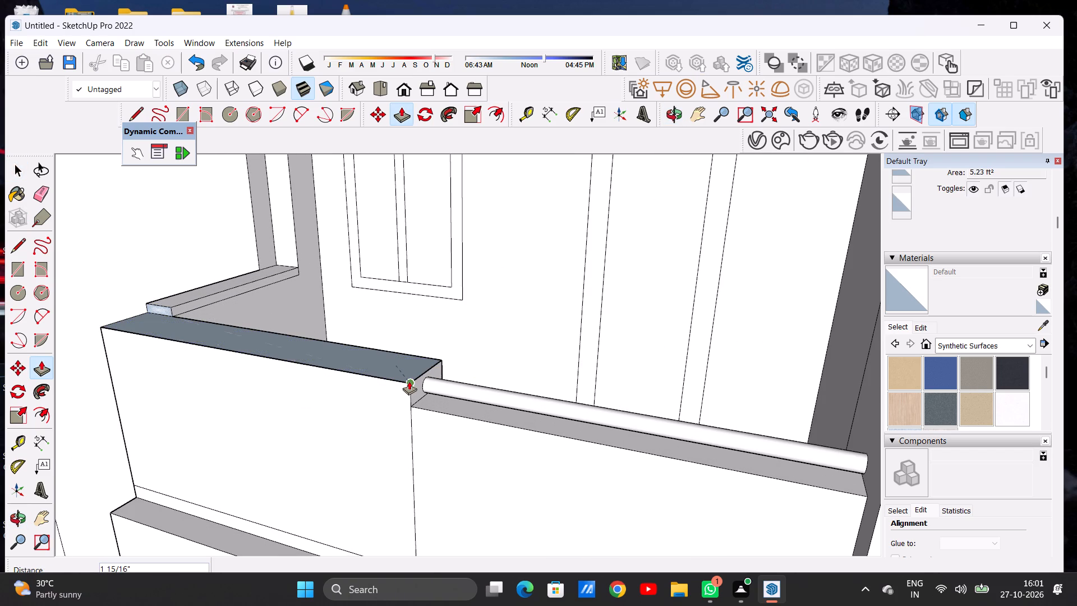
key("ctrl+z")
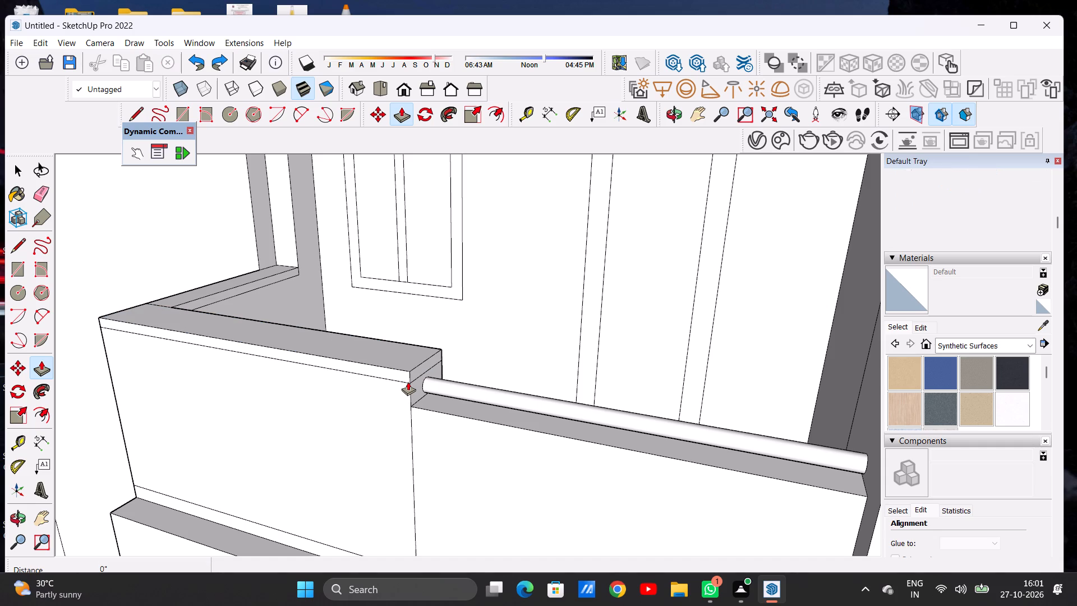
Push/Pull the front parapet's top face down about 1 7/8" to remove its coping band.
scroll(418, 323, "up", 6)
left_click(392, 458)
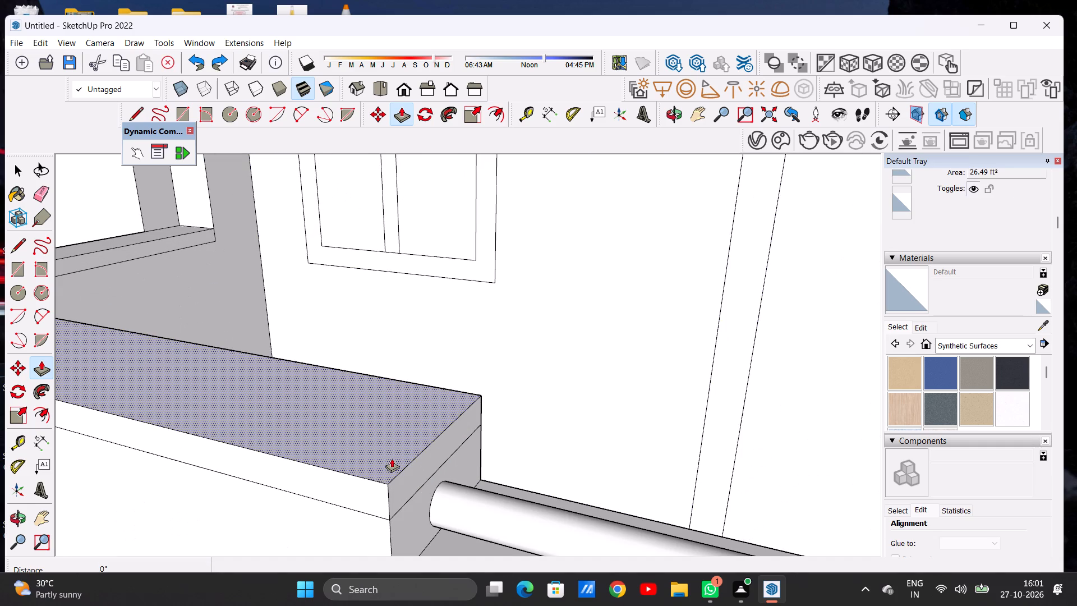
left_click(394, 492)
scroll(442, 459, "down", 2)
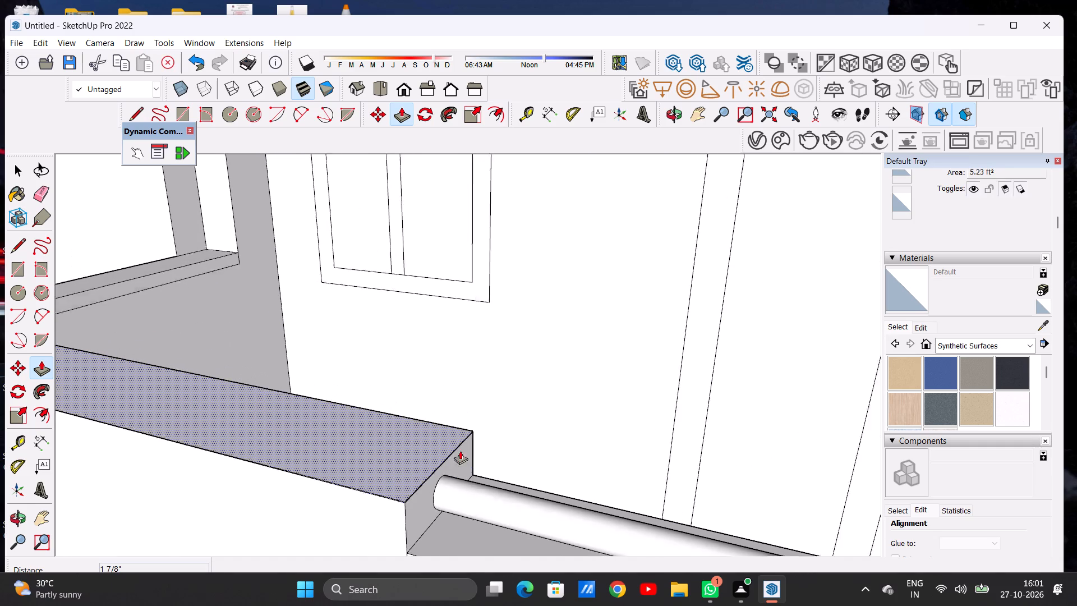
scroll(460, 451, "down", 8)
Push/Pull the side parapet's top face down about 1 7/8", flush with the front parapet's top.
middle_click_drag(259, 431, 589, 370)
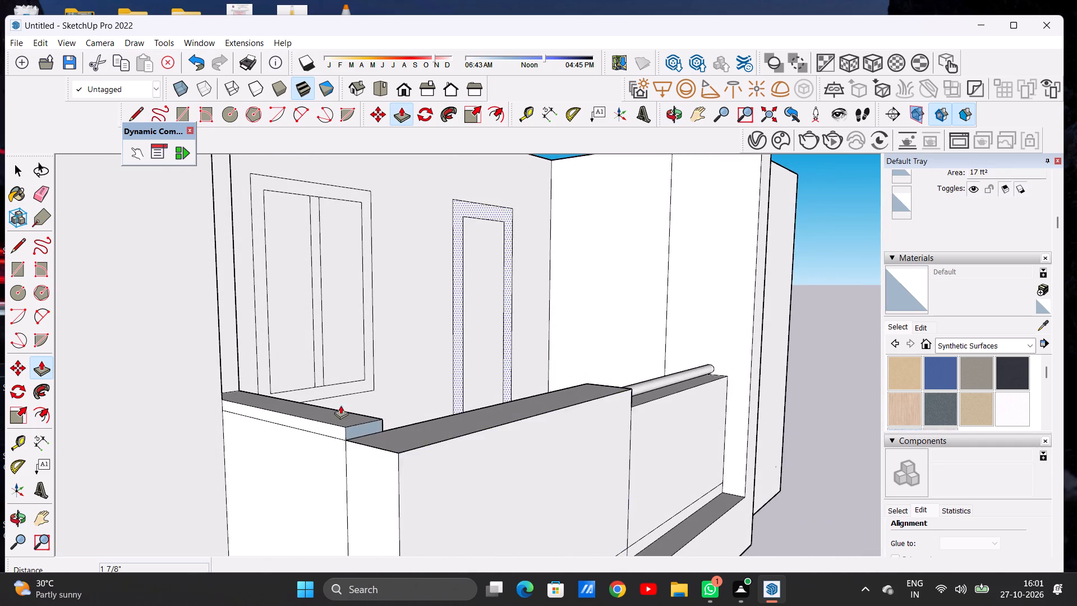
scroll(340, 405, "up", 4)
left_click(344, 438)
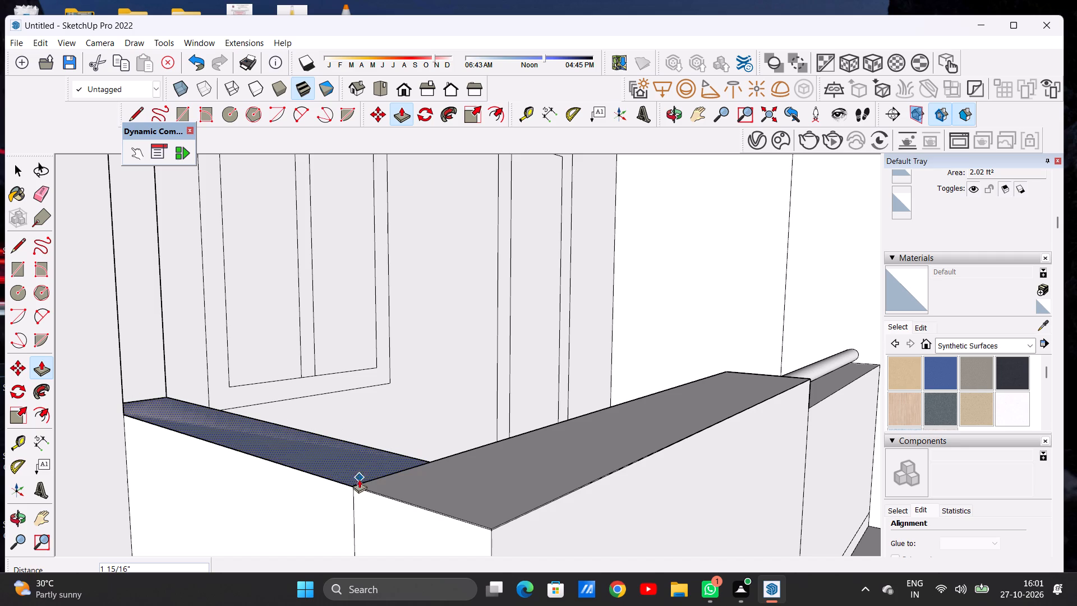
left_click(412, 475)
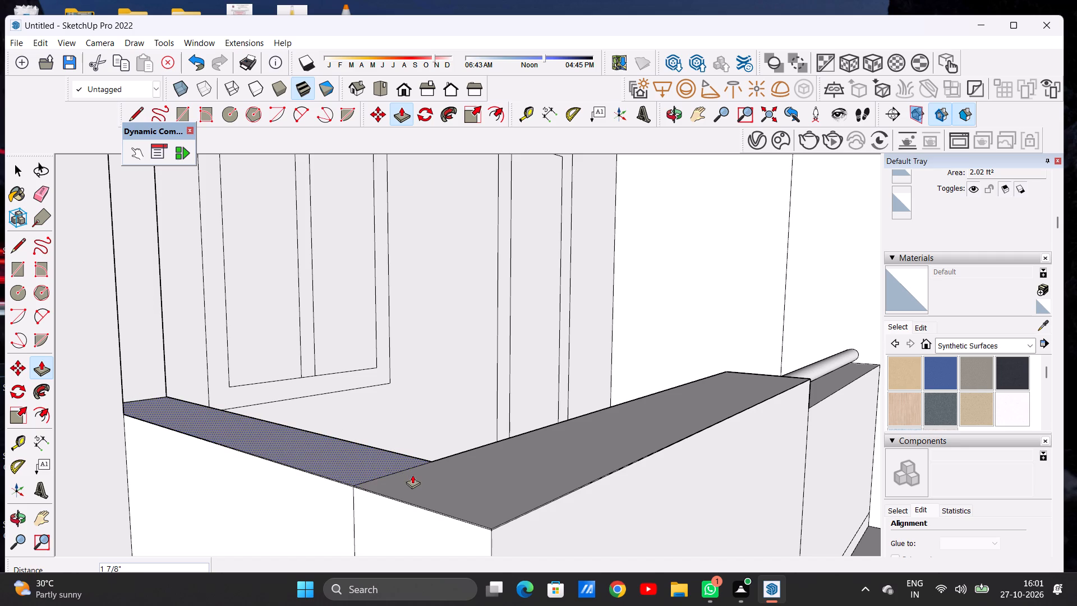
Examine the balcony parapets from the front, at the inner corner and from above.
key("space")
scroll(383, 423, "down", 8)
middle_click_drag(424, 431, 215, 459)
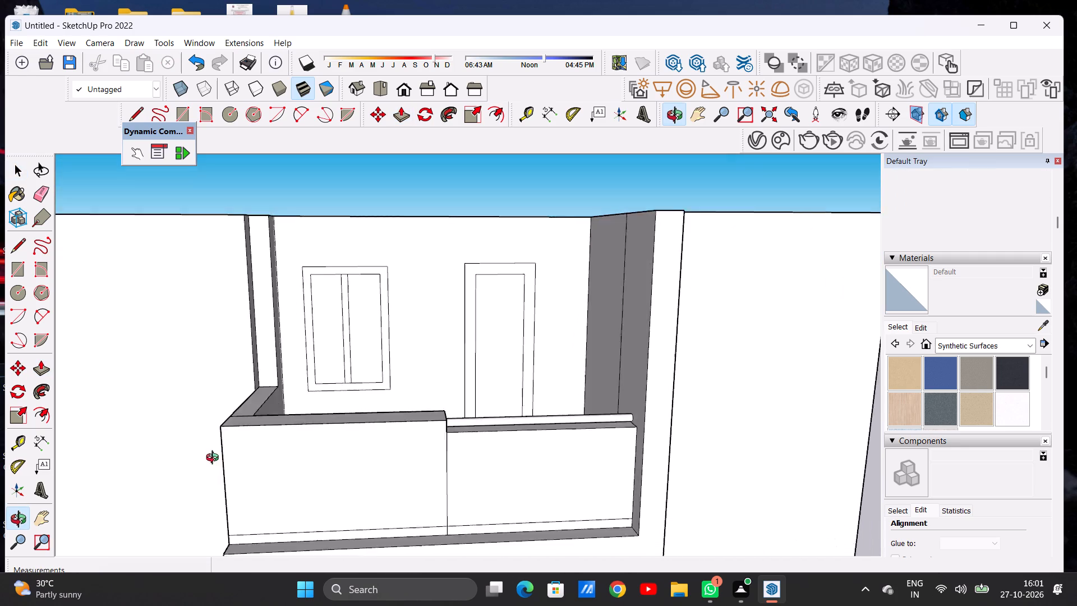
middle_click_drag(215, 459, 213, 538)
scroll(241, 451, "up", 15)
middle_click_drag(281, 437, 78, 464)
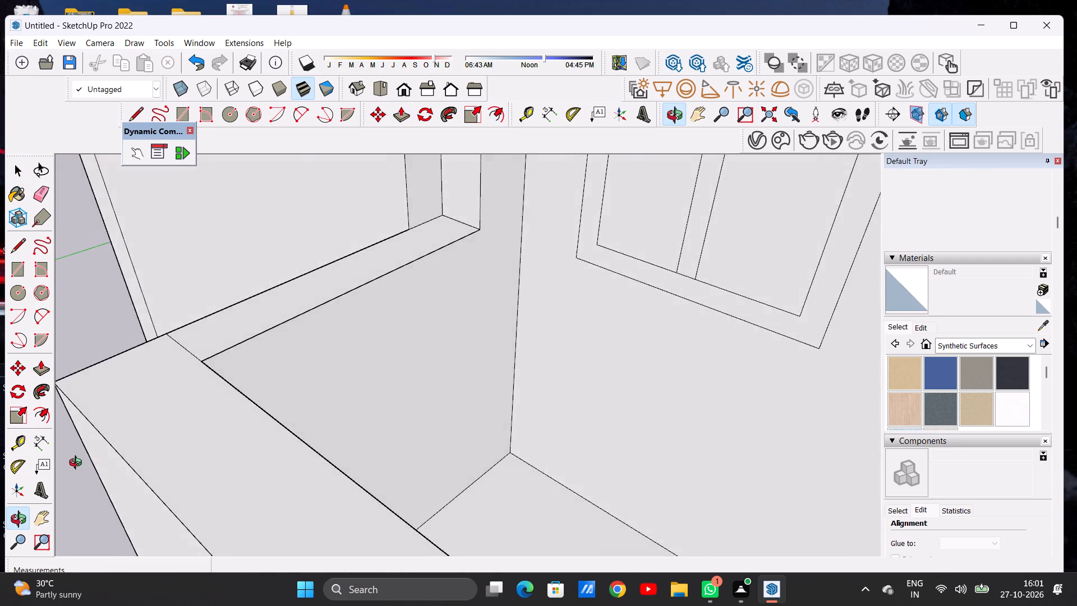
middle_click_drag(78, 464, 303, 420)
scroll(300, 419, "down", 14)
scroll(313, 415, "up", 1)
scroll(320, 415, "down", 9)
middle_click_drag(436, 444, 423, 402)
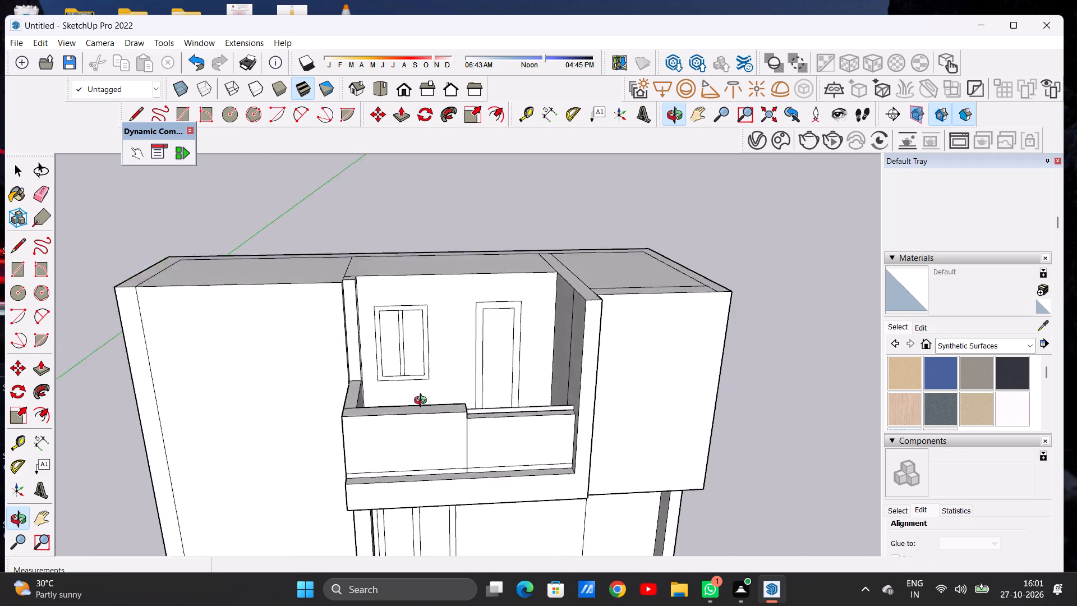
middle_click_drag(423, 402, 408, 351)
Draw a horizontal line about 5' 8 13/16" long across the taller front parapet's outer face, level with the handrail's underside.
scroll(425, 387, "up", 4)
key("l")
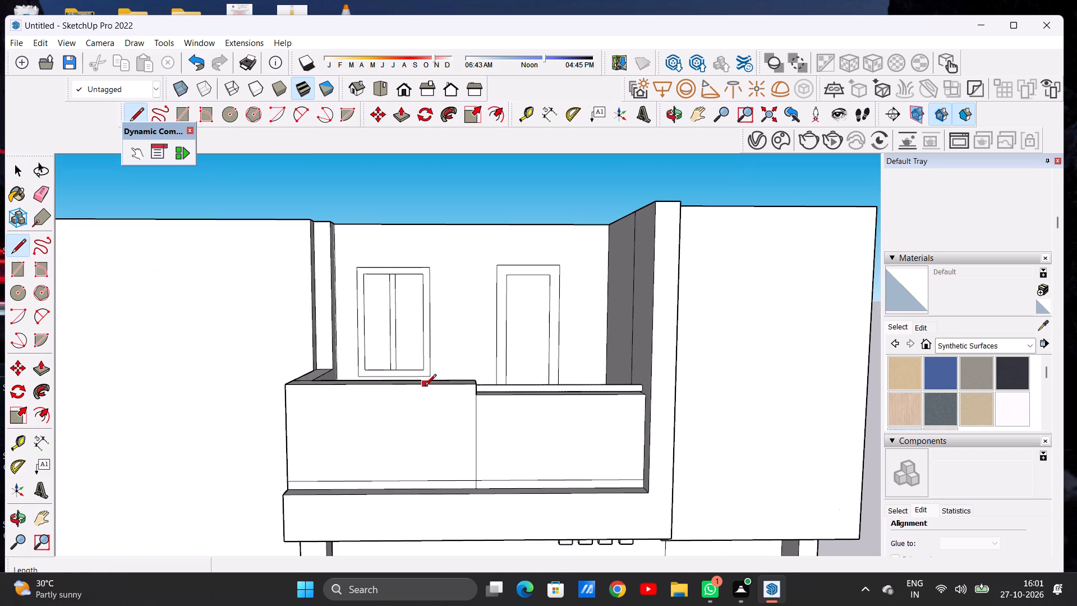
scroll(425, 387, "up", 6)
scroll(517, 405, "up", 5)
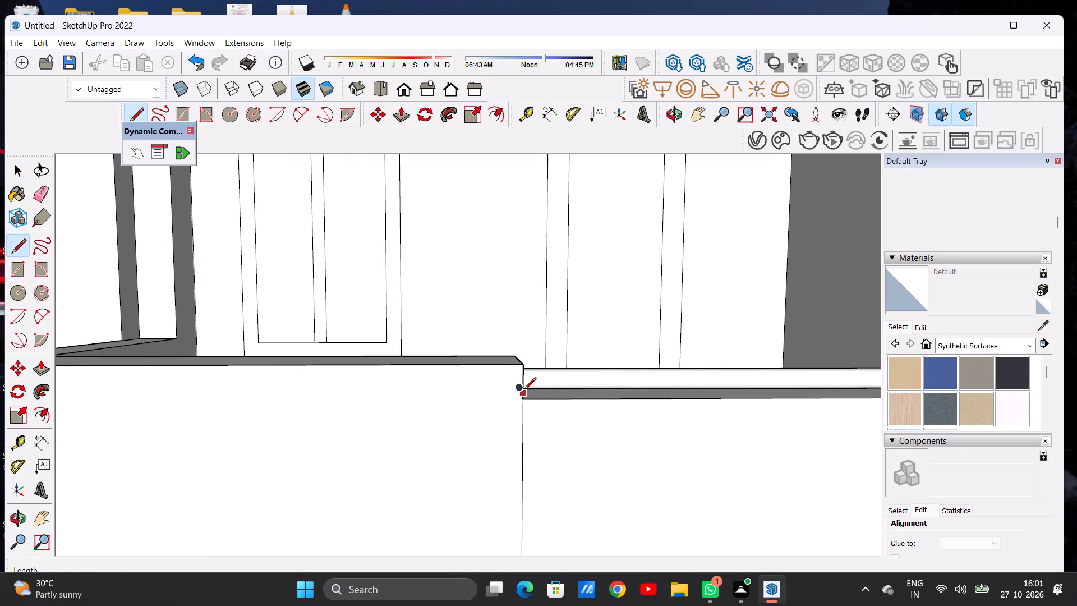
scroll(527, 394, "up", 7)
left_click(522, 382)
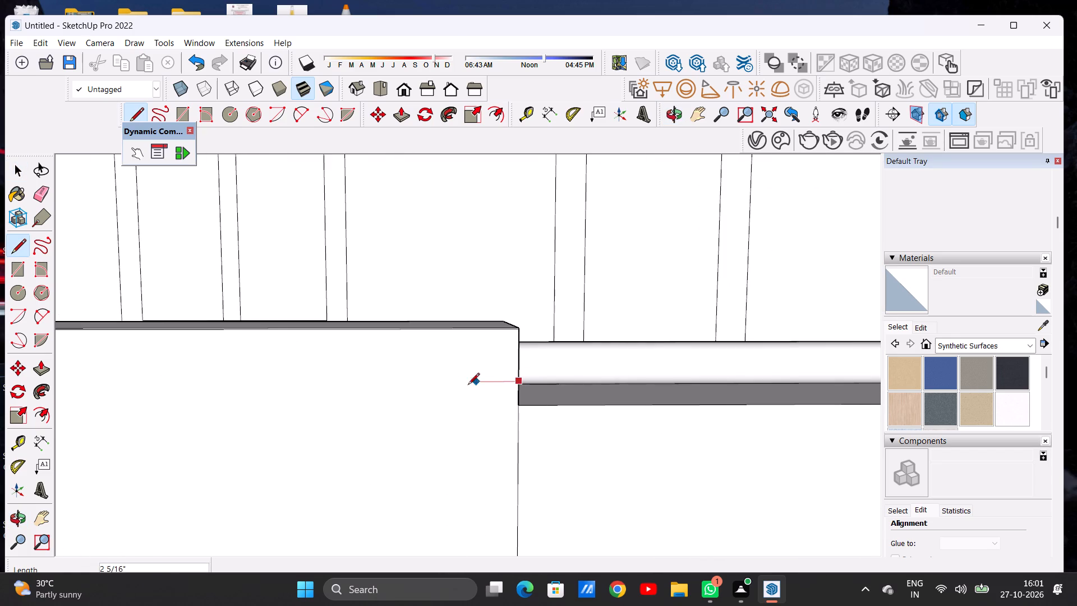
scroll(547, 378, "down", 9)
scroll(567, 374, "up", 1)
scroll(567, 374, "down", 7)
scroll(308, 375, "up", 5)
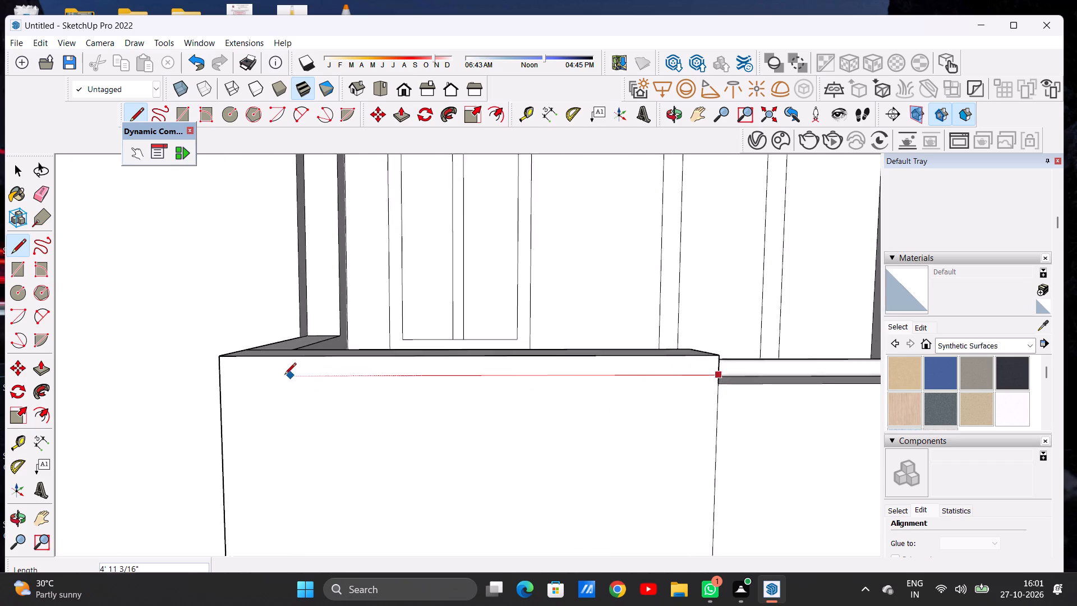
scroll(284, 375, "up", 2)
left_click(217, 370)
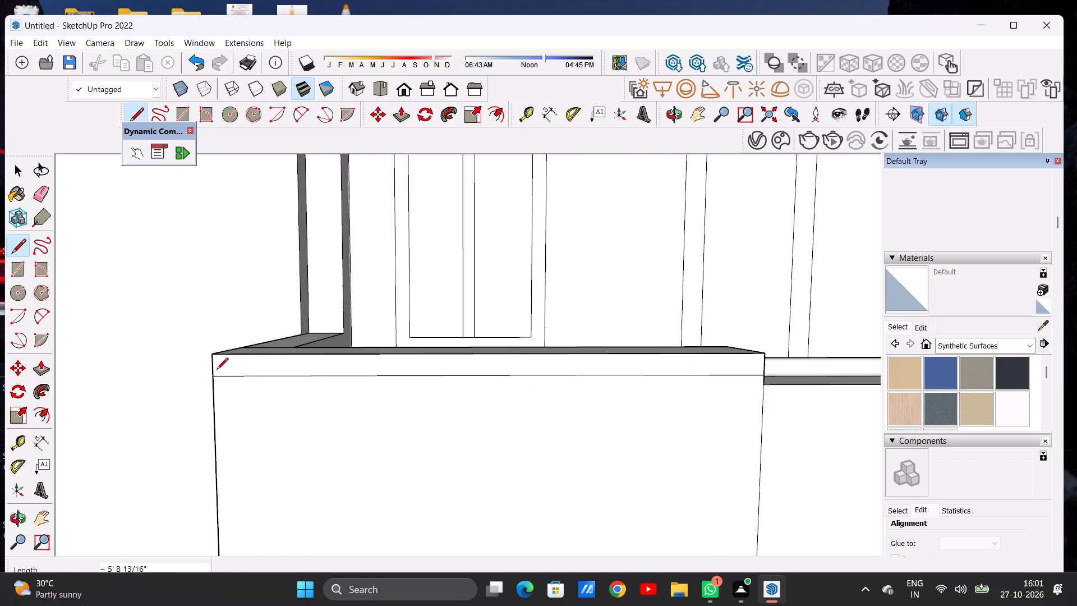
key("space")
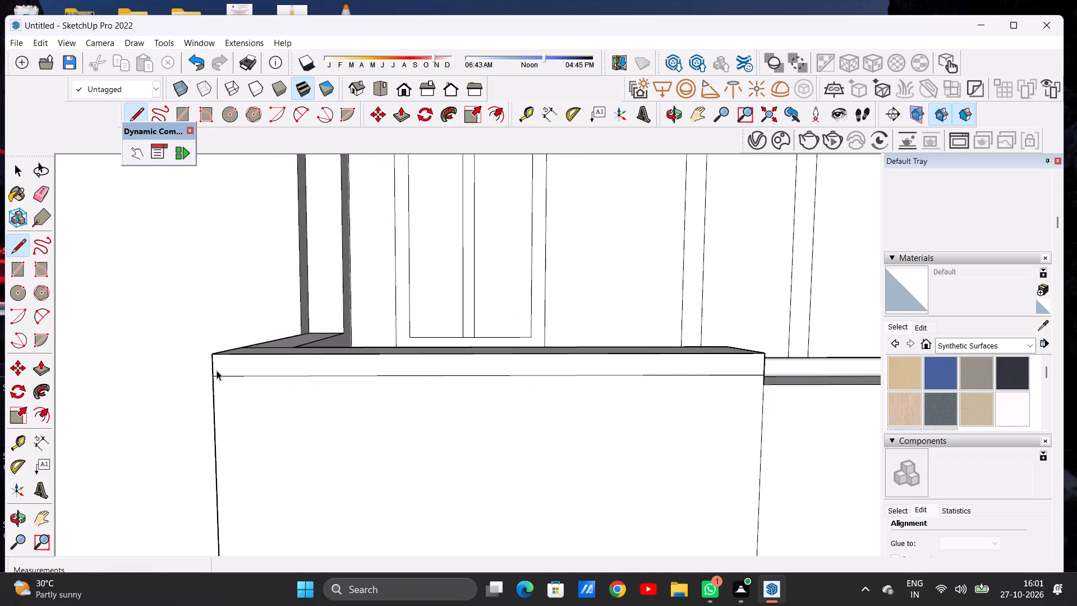
Examine the parapet's new band line and the balcony within the whole front facade.
scroll(264, 373, "down", 6)
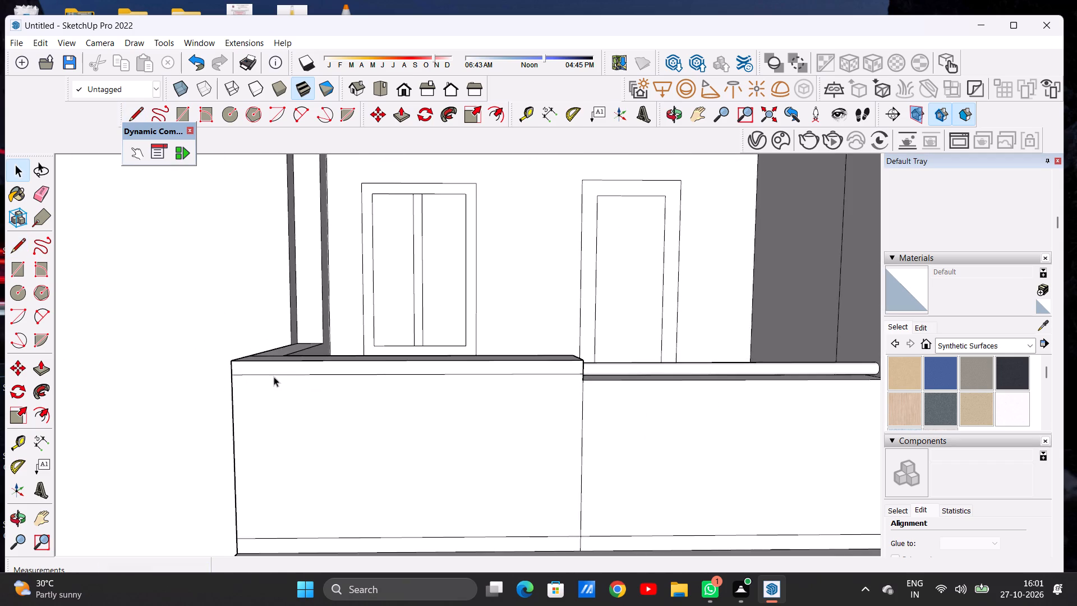
scroll(279, 377, "down", 6)
middle_click_drag(259, 387, 297, 383)
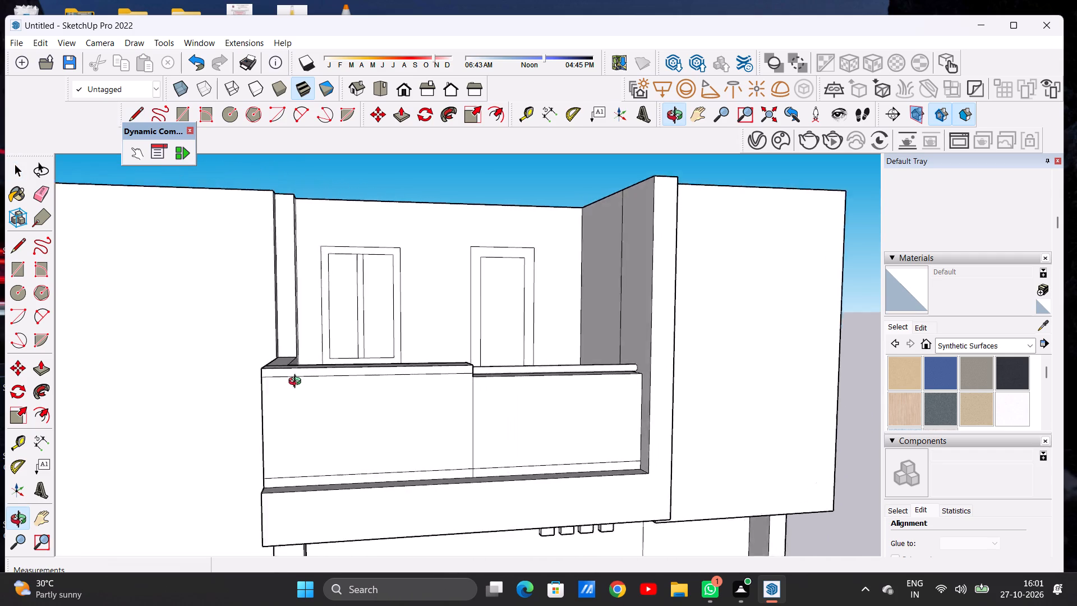
middle_click_drag(297, 383, 263, 376)
scroll(291, 398, "down", 8)
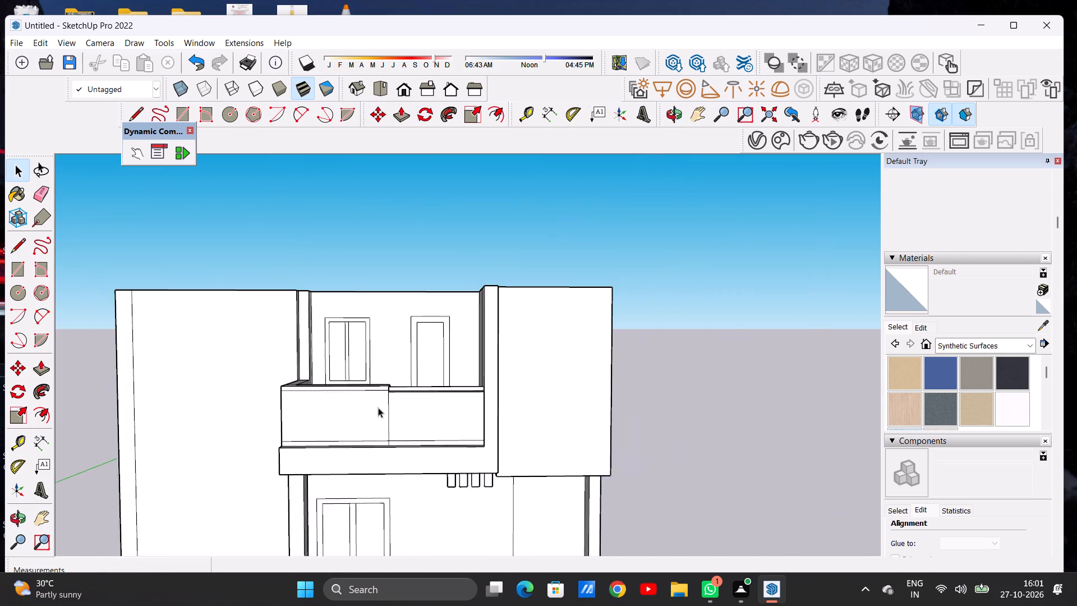
scroll(378, 407, "down", 6)
scroll(376, 365, "up", 6)
Push/Pull the roof face behind the balcony, between the two side volumes, upward to form a raised slab.
middle_click_drag(446, 362, 326, 463)
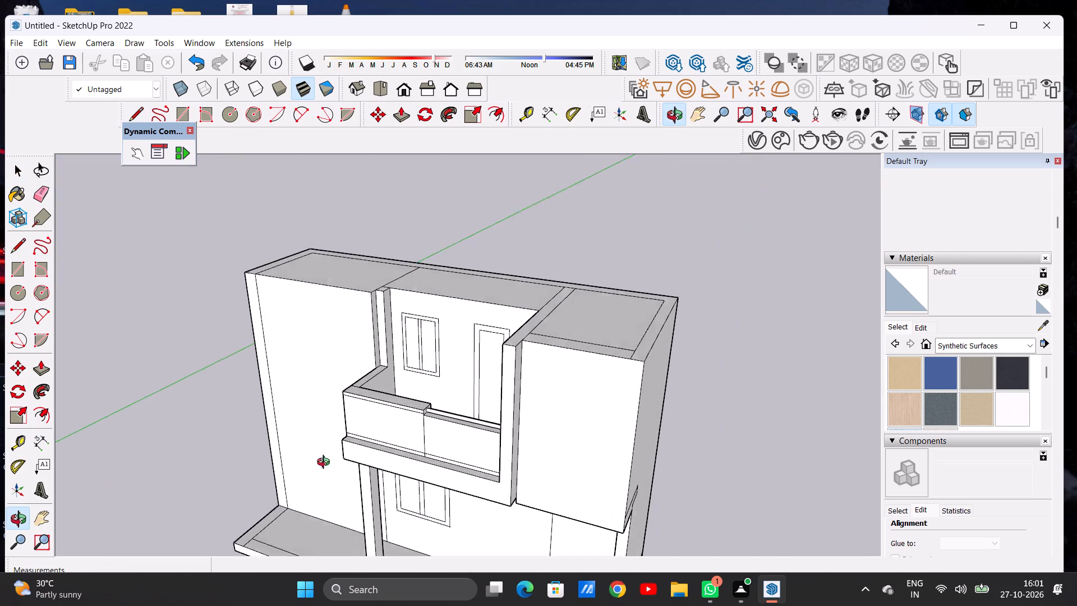
middle_click_drag(326, 463, 326, 468)
scroll(499, 340, "up", 5)
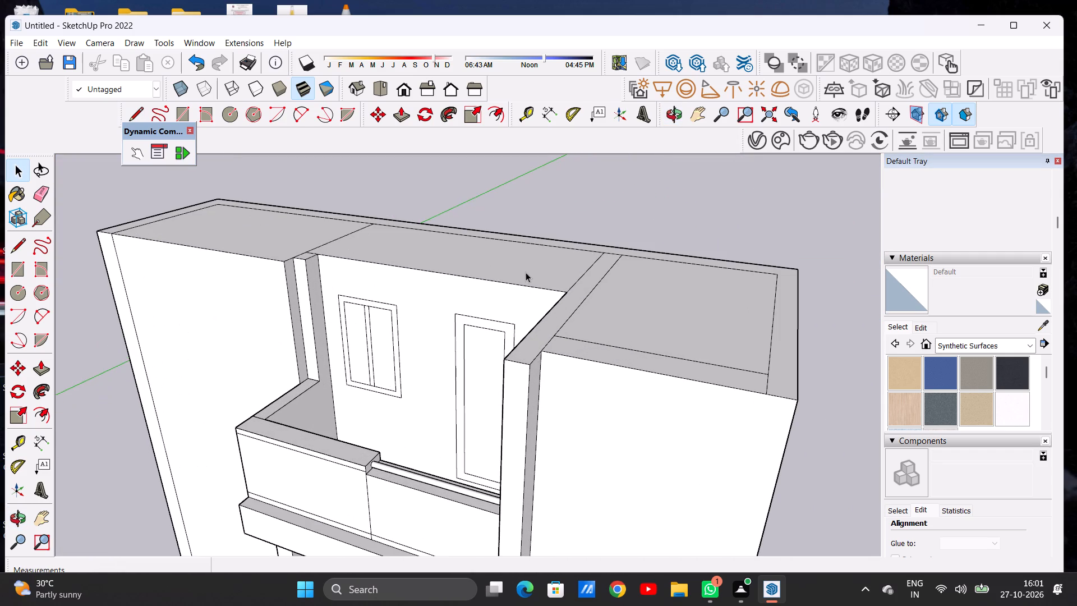
key("p")
scroll(526, 272, "up", 5)
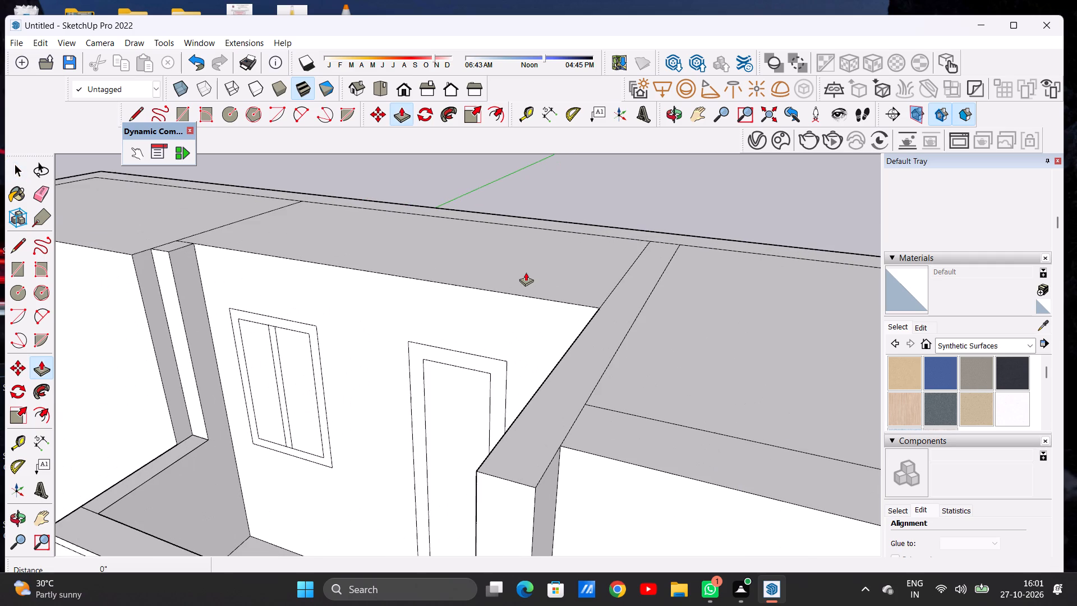
left_click(561, 278)
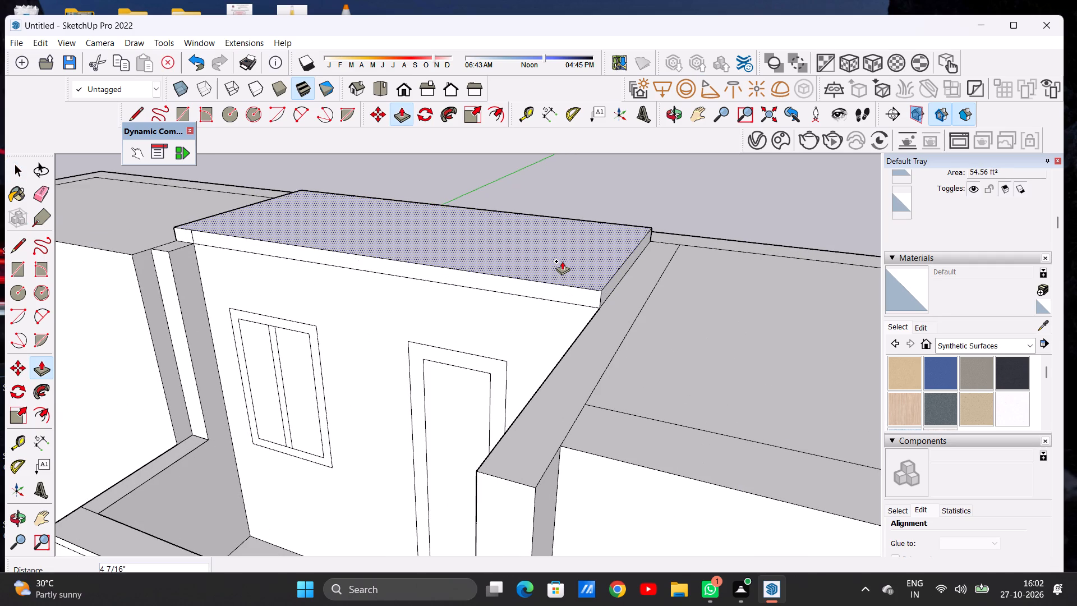
left_click(564, 255)
key("space")
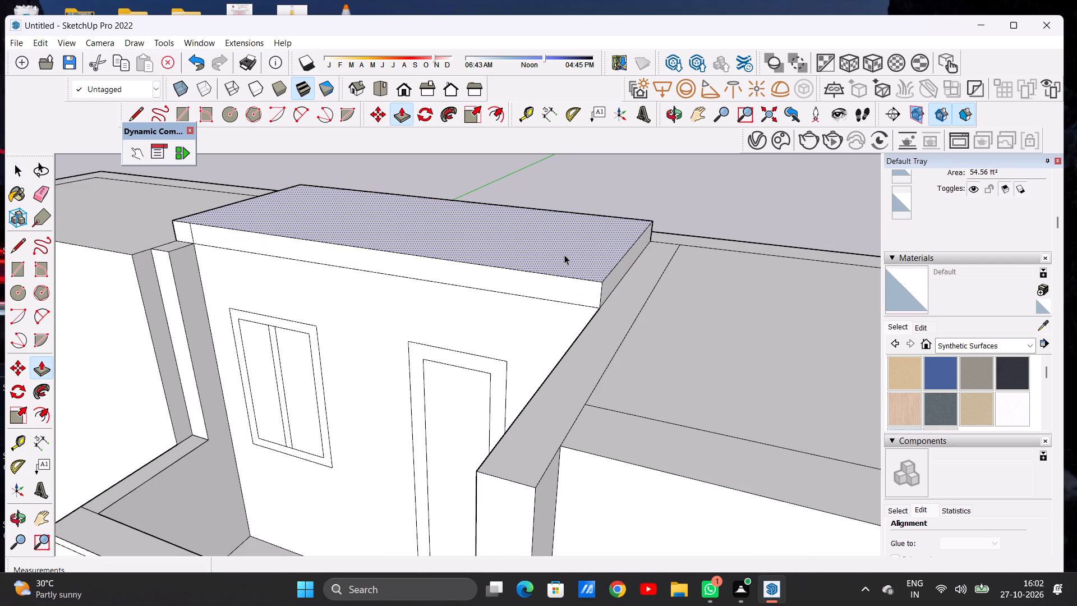
Push/Pull the raised slab's front face out about 5' 7 9/16" over the balcony, flush with the side wall's front.
type("P")
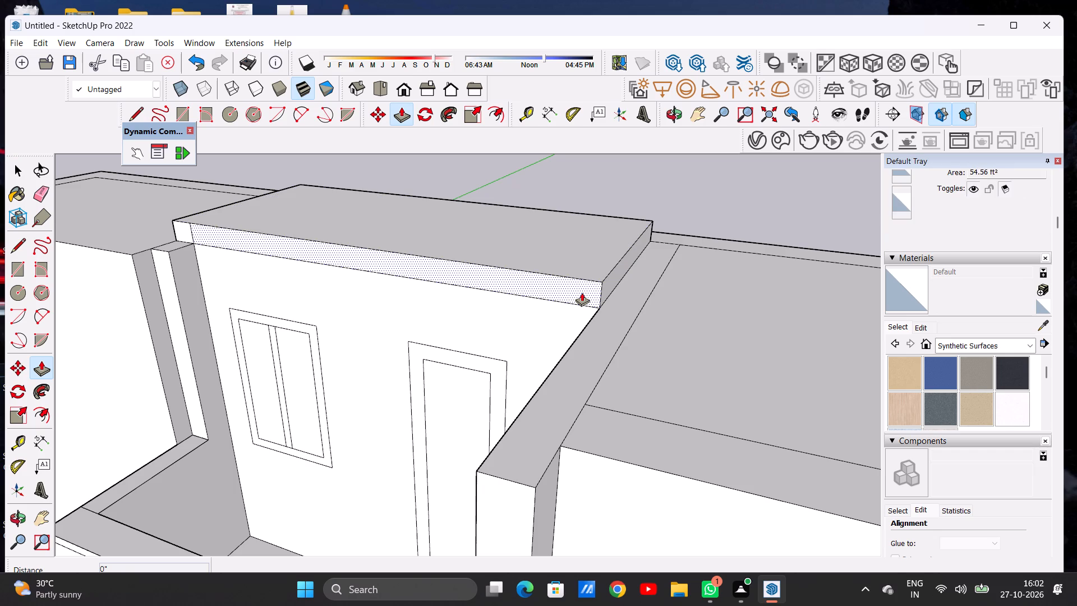
left_click(582, 292)
left_click(482, 474)
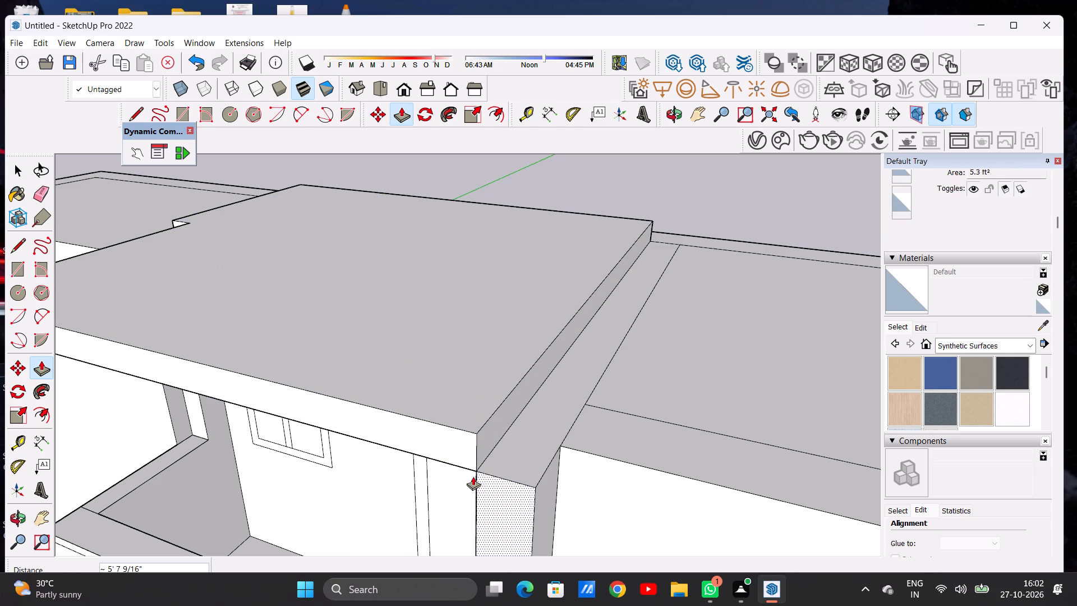
key("space")
Push/Pull the canopy slab's side face about 8 11/16" across the top of the balcony side wall, flush with its outer face.
scroll(603, 318, "down", 14)
middle_click_drag(416, 382, 451, 366)
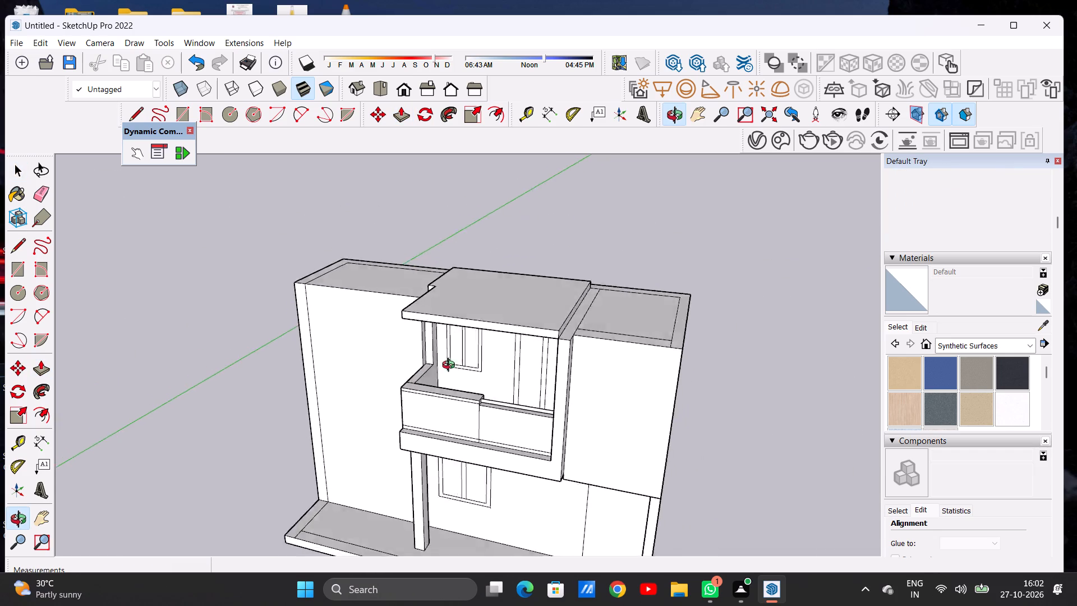
middle_click_drag(451, 366, 508, 320)
scroll(614, 336, "up", 4)
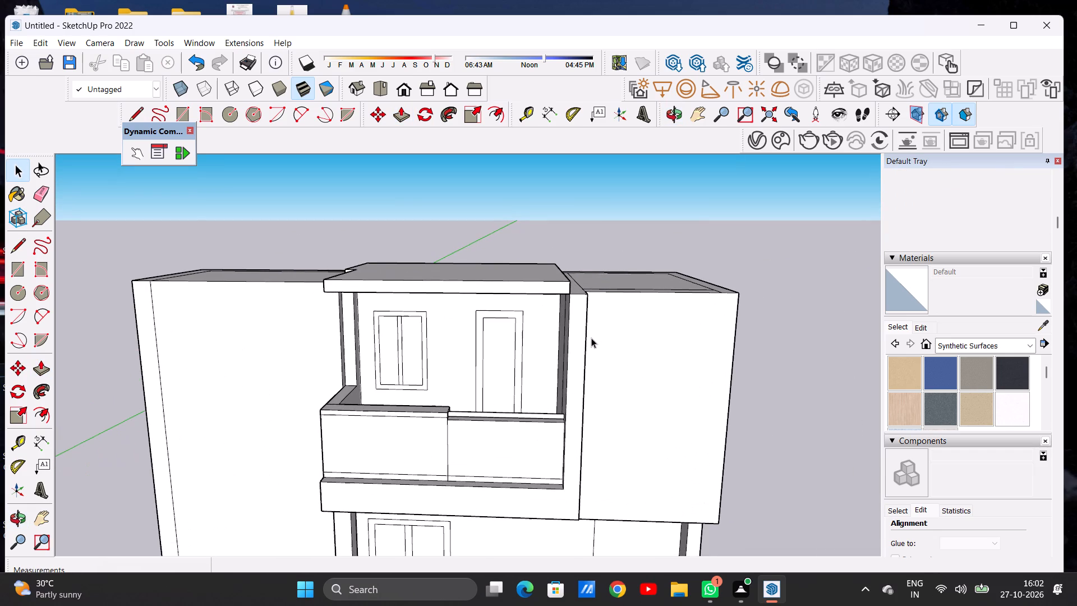
scroll(541, 345, "down", 1)
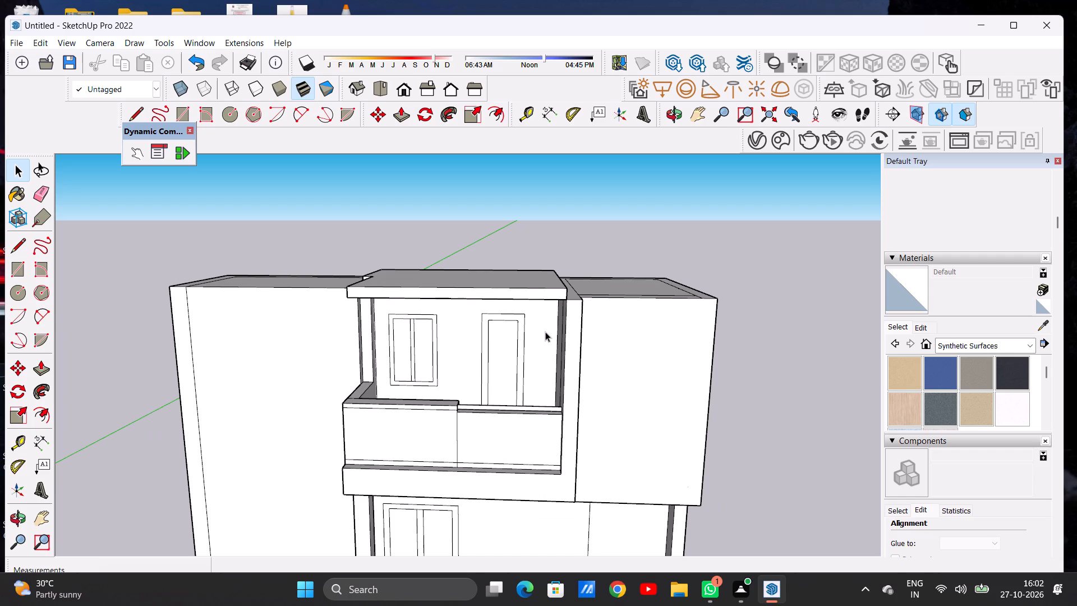
middle_click_drag(555, 333, 464, 386)
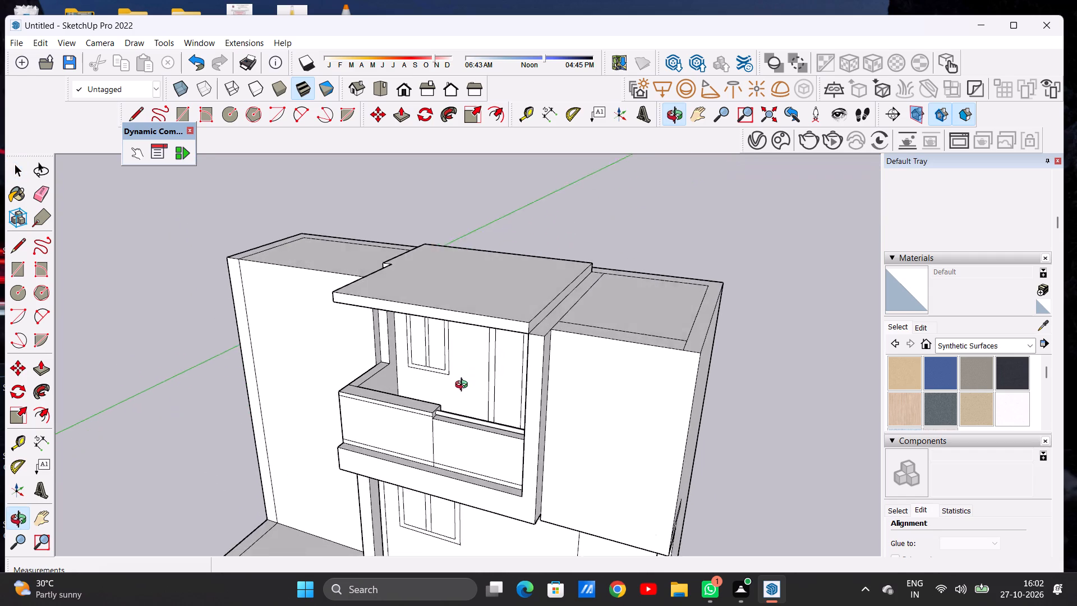
middle_click_drag(464, 386, 463, 384)
scroll(531, 326, "up", 8)
key("p")
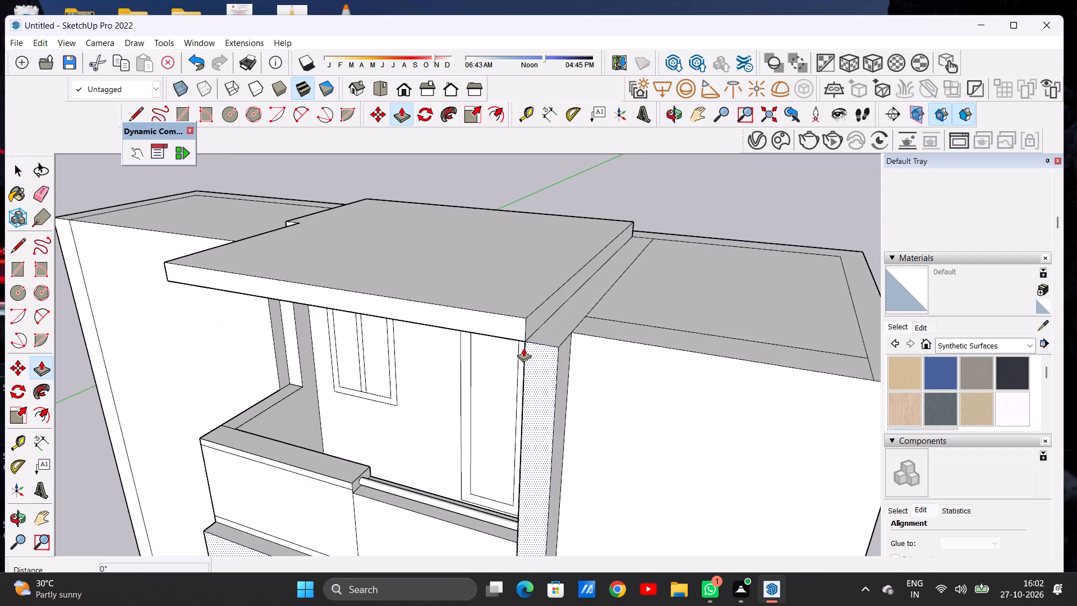
scroll(523, 348, "up", 13)
left_click(535, 324)
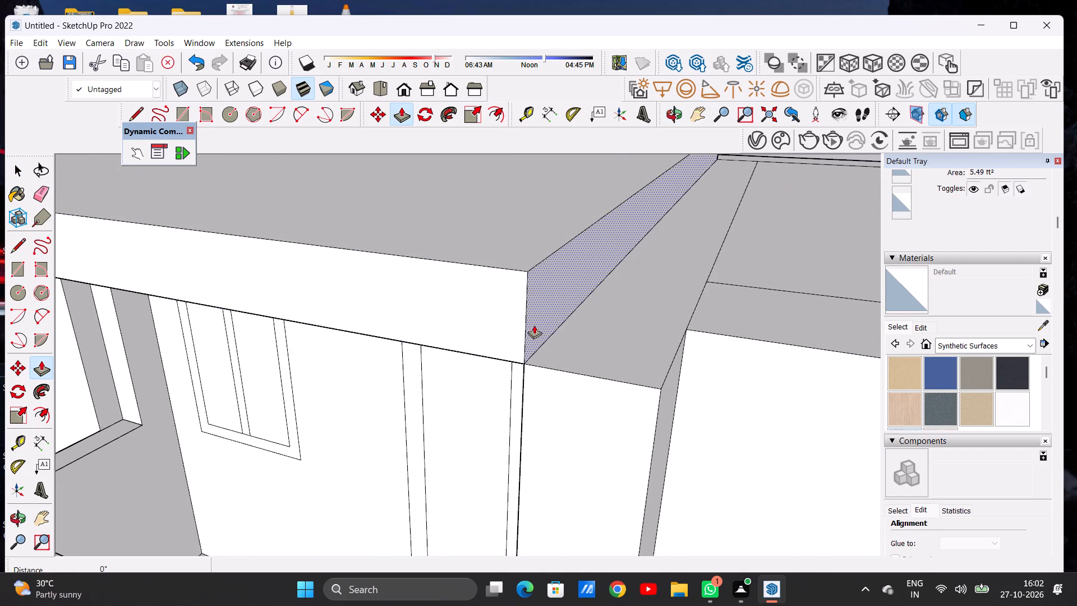
left_click(661, 393)
key("space")
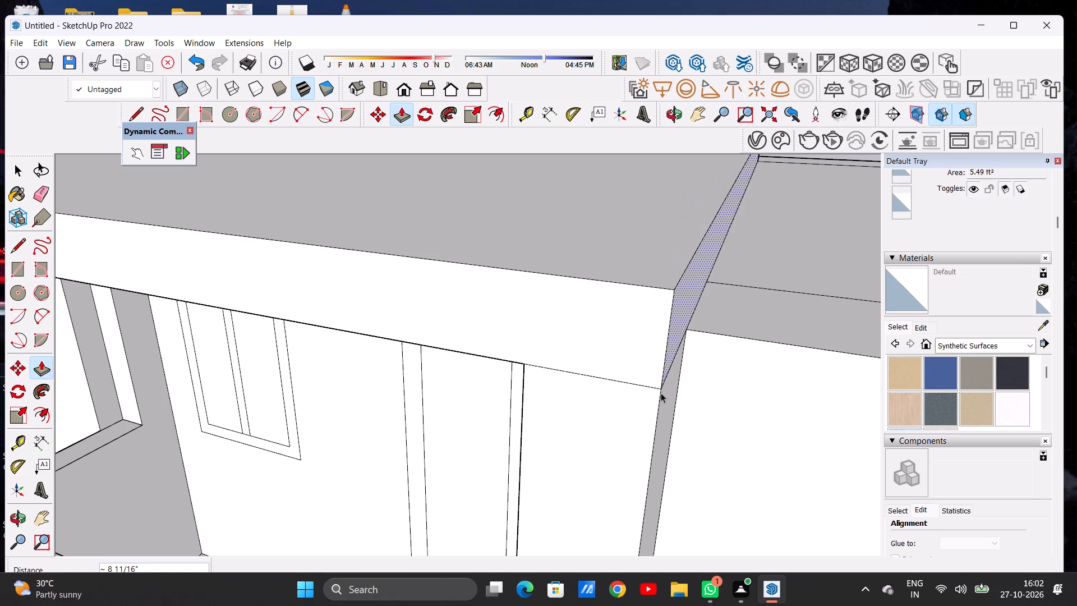
Examine the canopy over the balcony from above and from the front.
scroll(583, 387, "down", 3)
scroll(584, 384, "up", 1)
scroll(586, 383, "down", 20)
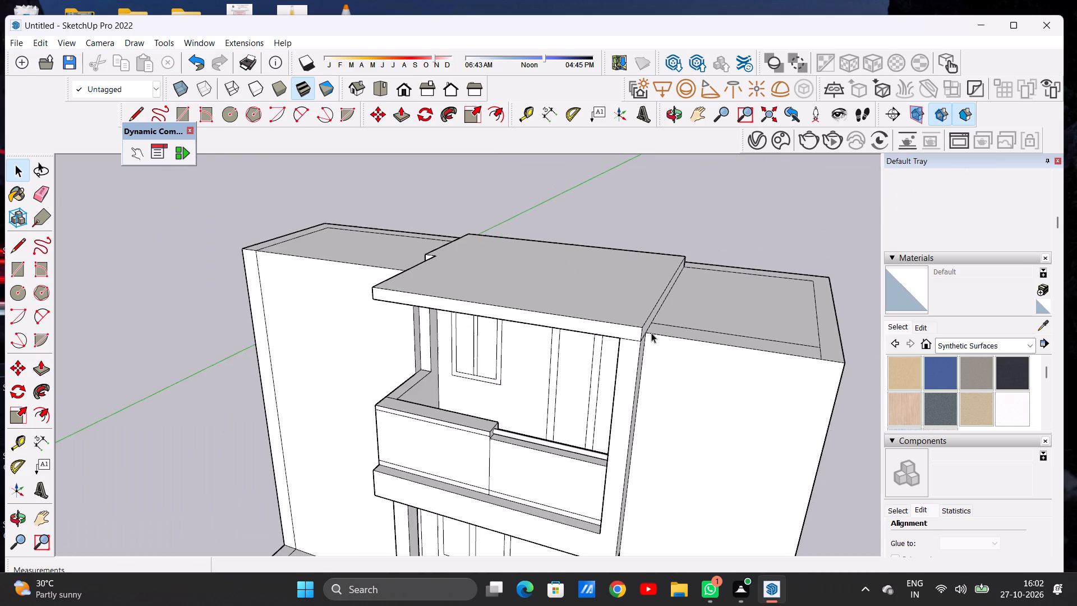
middle_click_drag(475, 374, 572, 300)
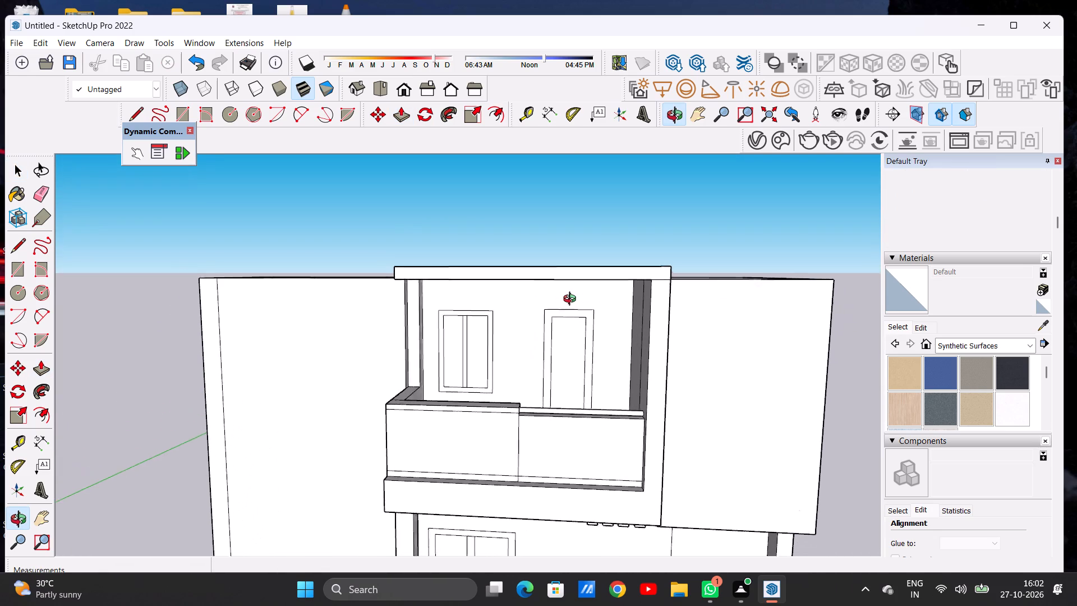
middle_click_drag(572, 300, 580, 300)
scroll(532, 353, "down", 3)
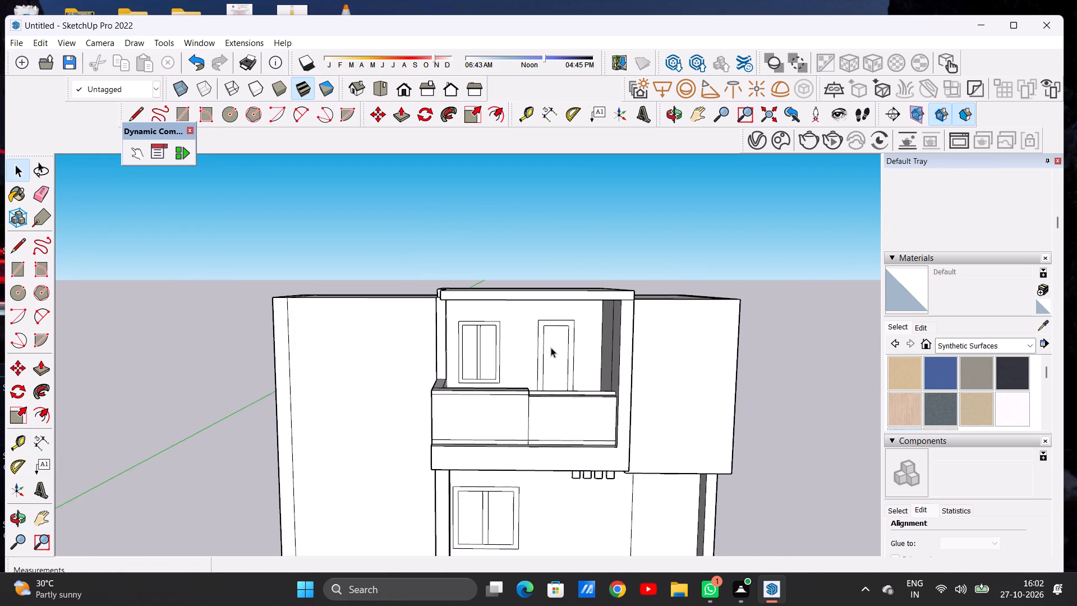
middle_click_drag(537, 348, 530, 345)
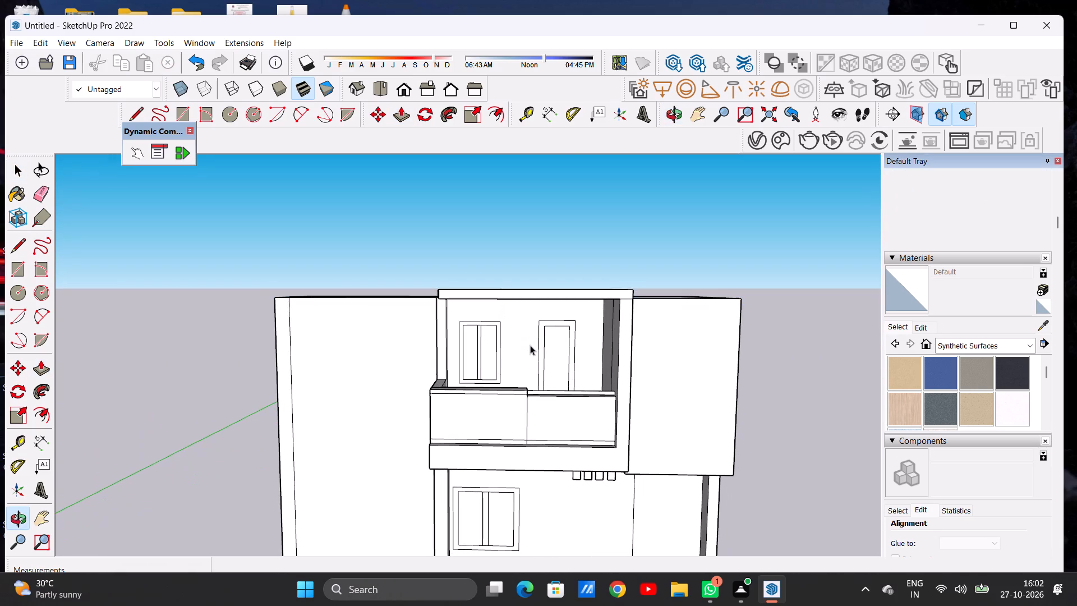
scroll(585, 287, "up", 1)
scroll(585, 287, "down", 1)
scroll(585, 287, "up", 6)
Push/Pull the balcony canopy's underside down about 3 1/2" to thicken the slab.
middle_click_drag(607, 316, 609, 282)
scroll(611, 293, "up", 2)
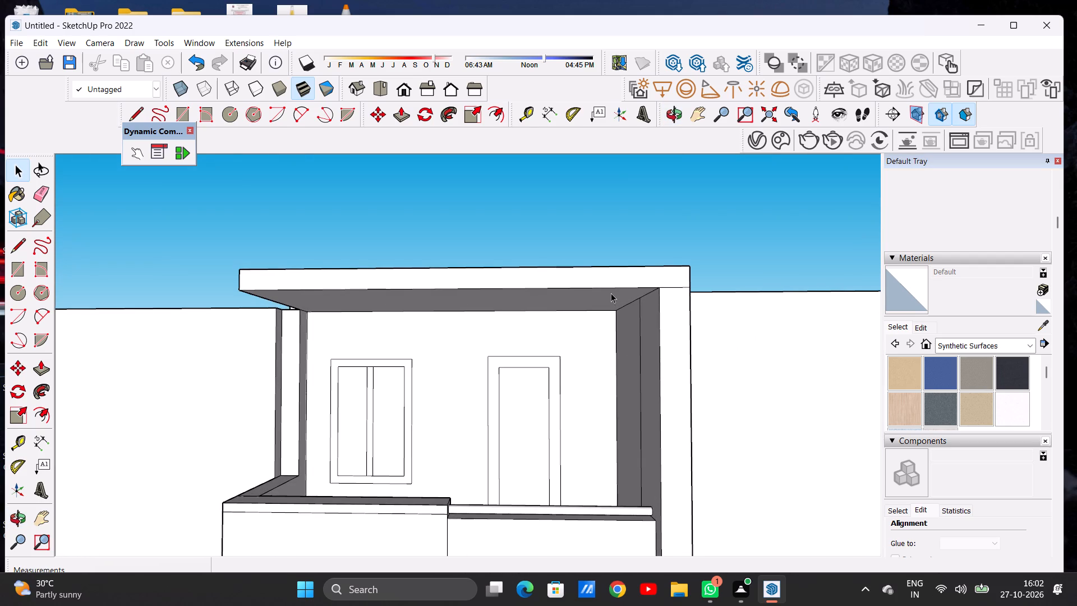
key("p")
scroll(609, 301, "up", 3)
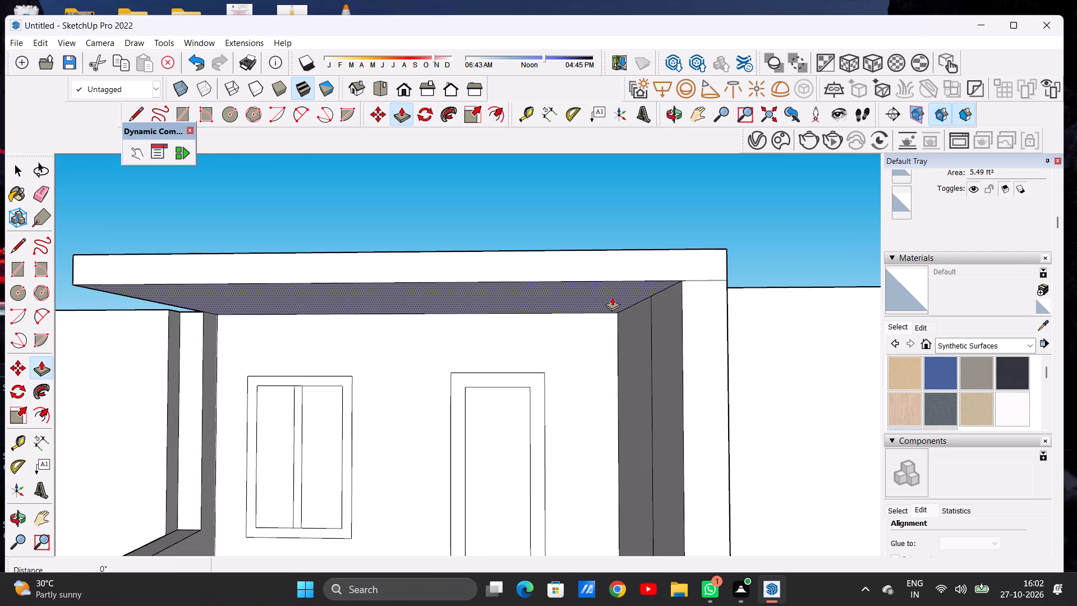
left_click(612, 294)
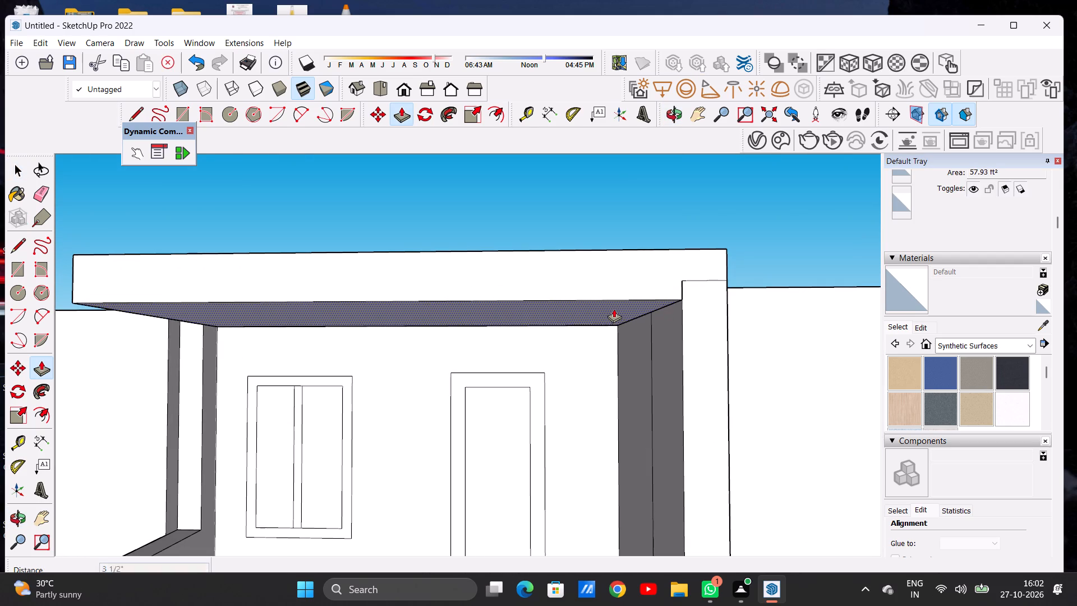
left_click(614, 309)
key("space")
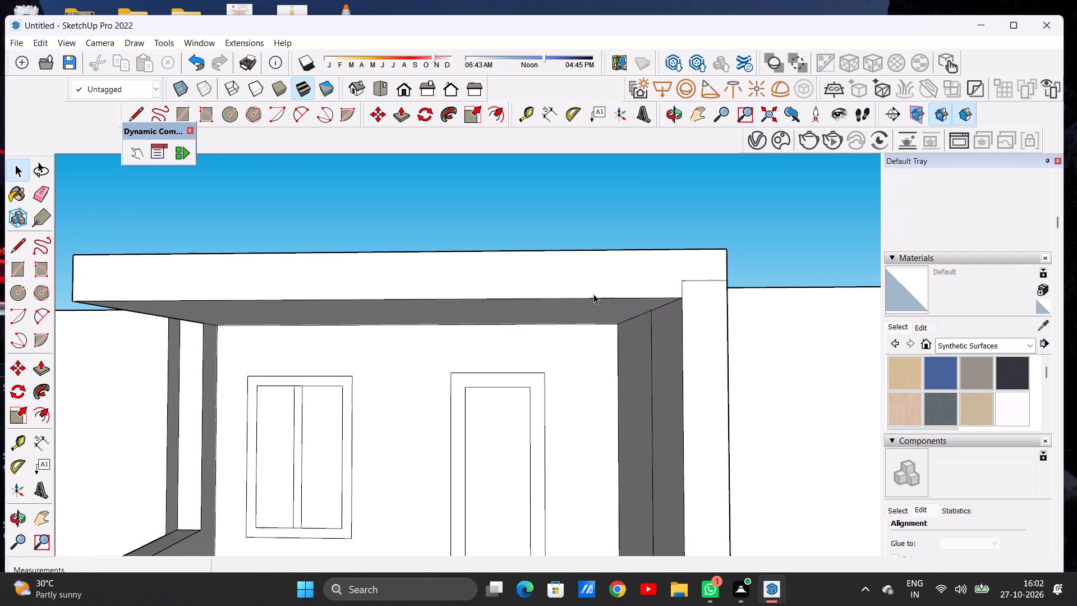
scroll(571, 296, "down", 13)
middle_click_drag(539, 305, 523, 351)
scroll(603, 303, "up", 7)
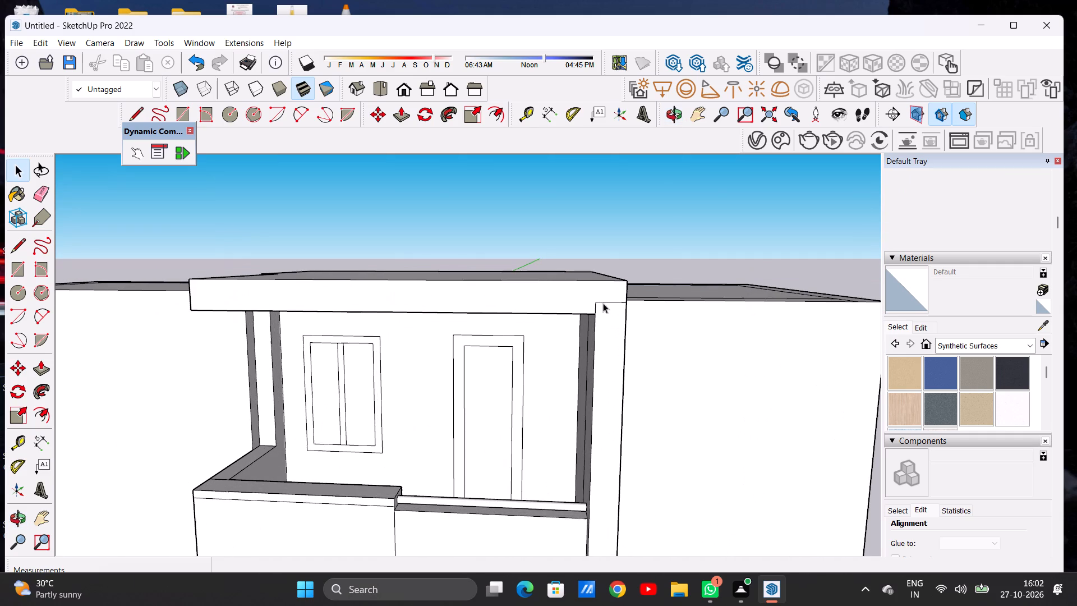
Erase the two leftover seam lines on the front face where the canopy meets the top of the balcony side wall.
key("e")
scroll(604, 313, "up", 3)
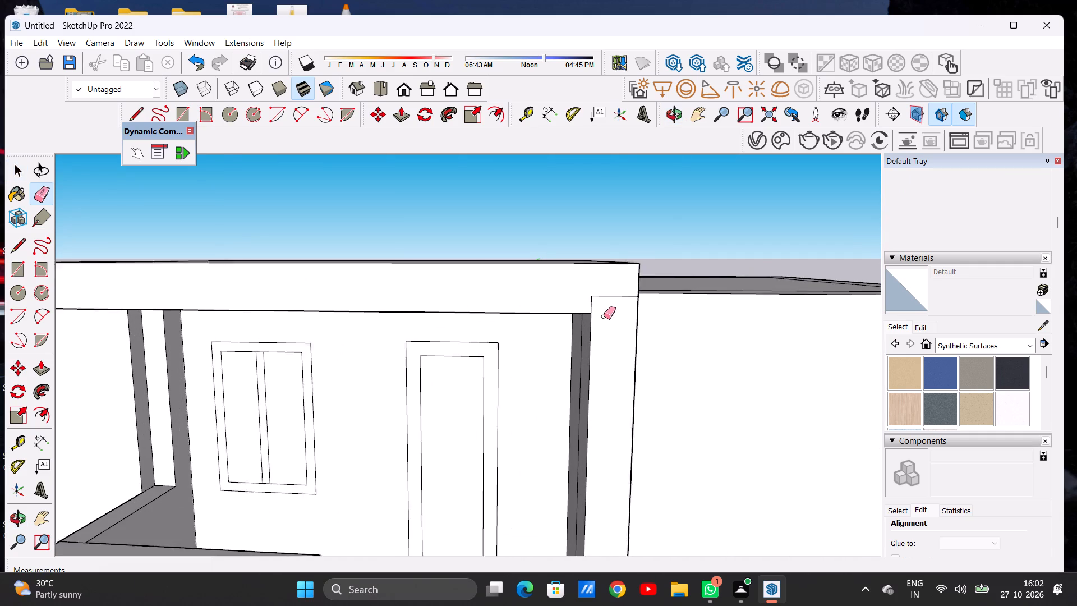
scroll(604, 316, "up", 2)
left_click_drag(609, 291, 611, 300)
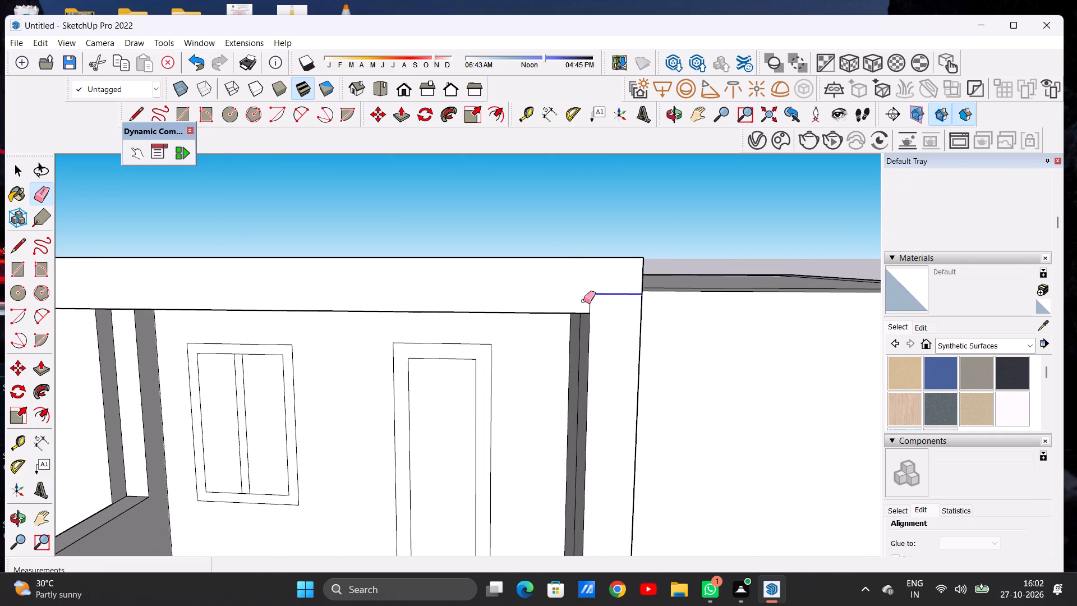
left_click_drag(584, 301, 595, 304)
key("space")
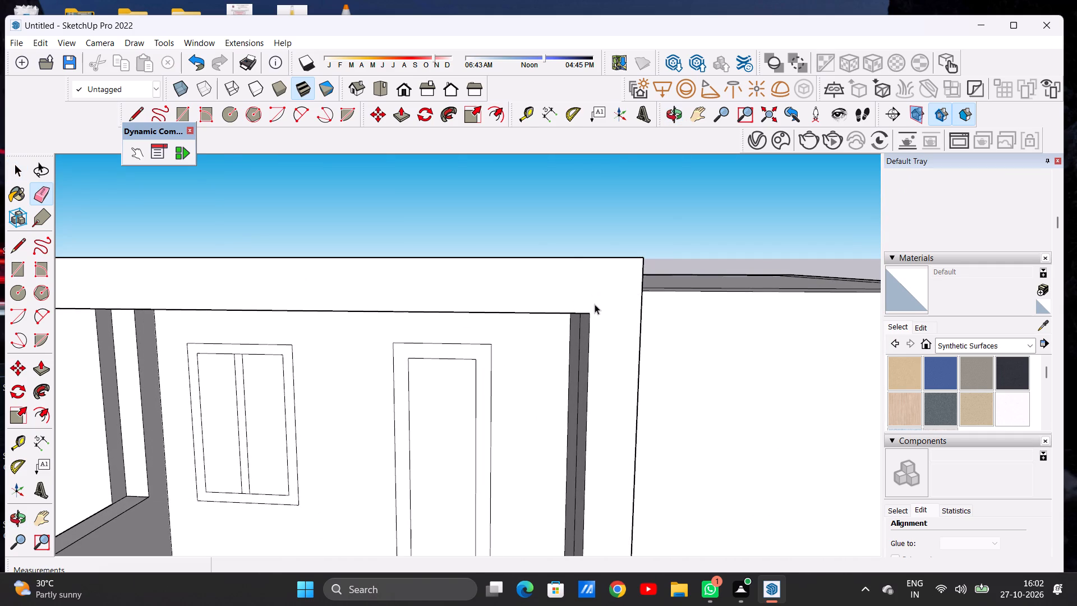
Examine the canopy and balcony from the front and from the side of the house.
scroll(596, 319, "down", 7)
scroll(540, 315, "down", 9)
middle_click_drag(603, 345, 533, 341)
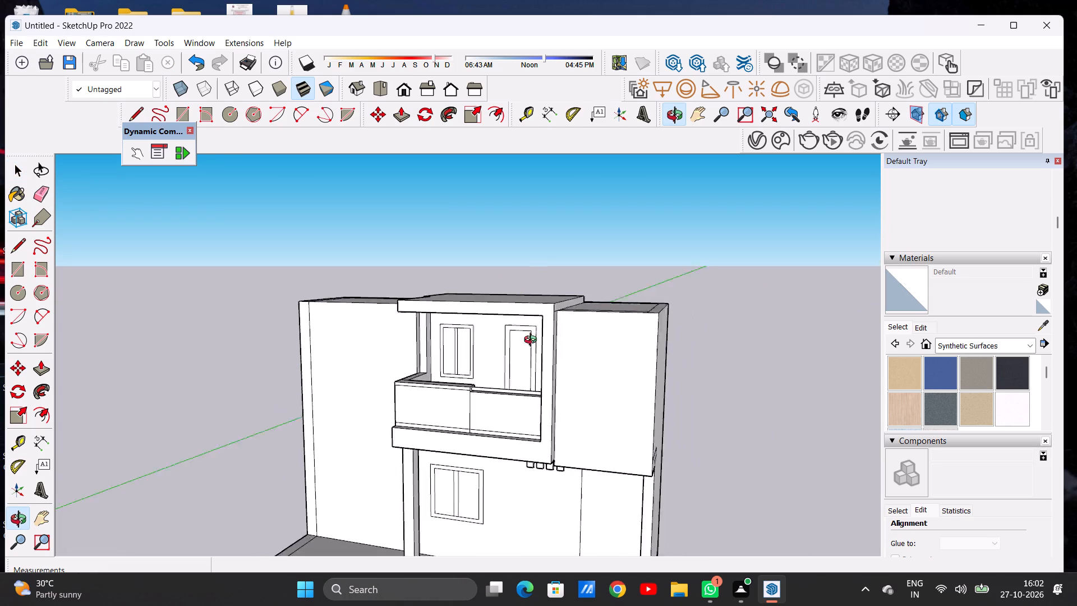
middle_click_drag(533, 341, 323, 364)
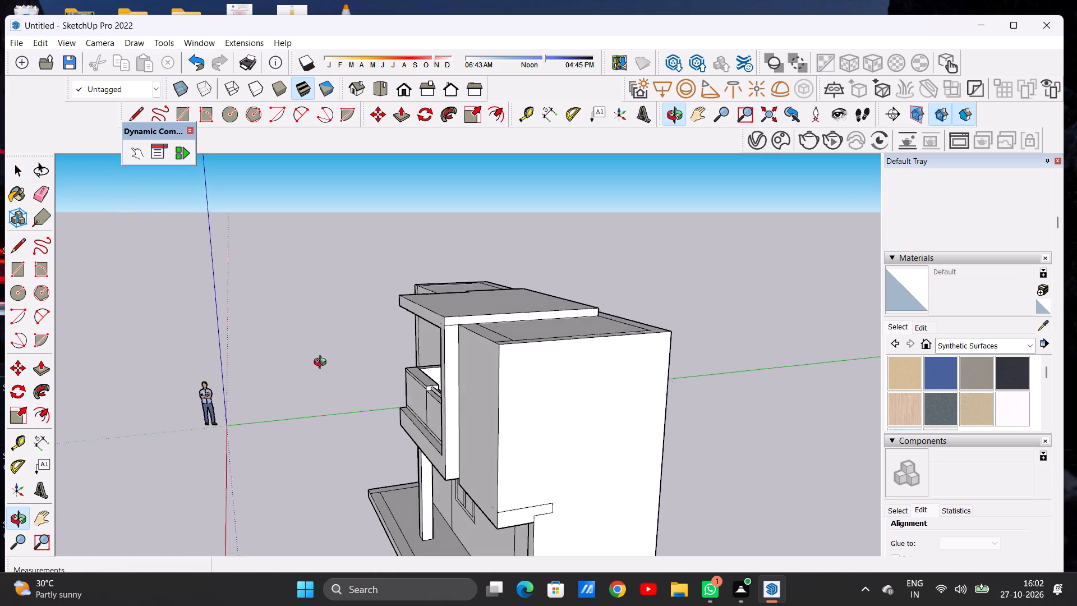
middle_click_drag(323, 364, 592, 343)
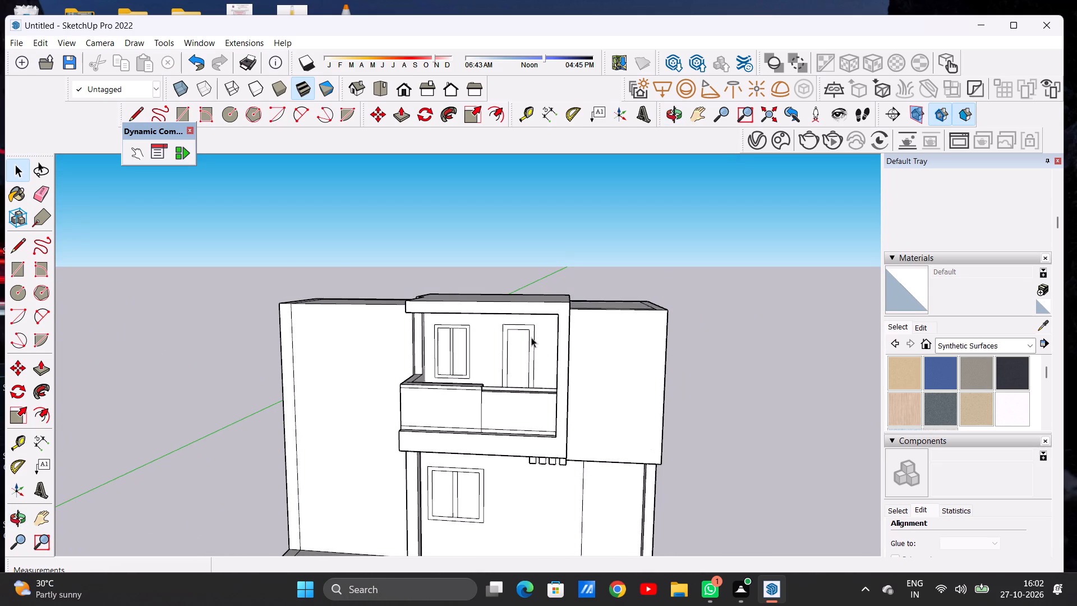
scroll(531, 337, "down", 1)
middle_click_drag(425, 371, 470, 376)
scroll(434, 378, "up", 4)
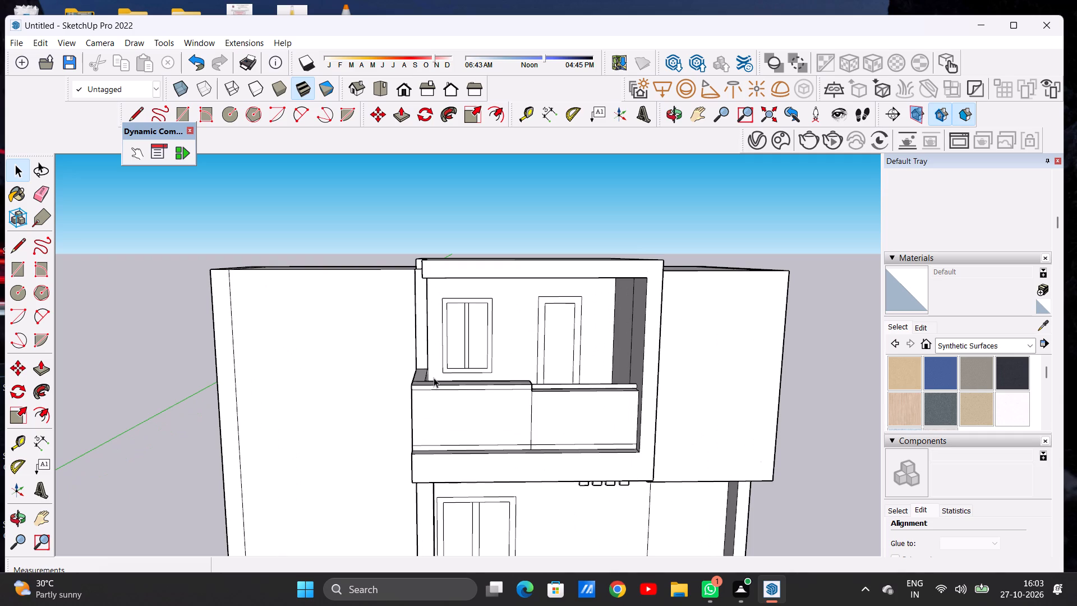
scroll(434, 377, "down", 6)
middle_click_drag(458, 368, 456, 332)
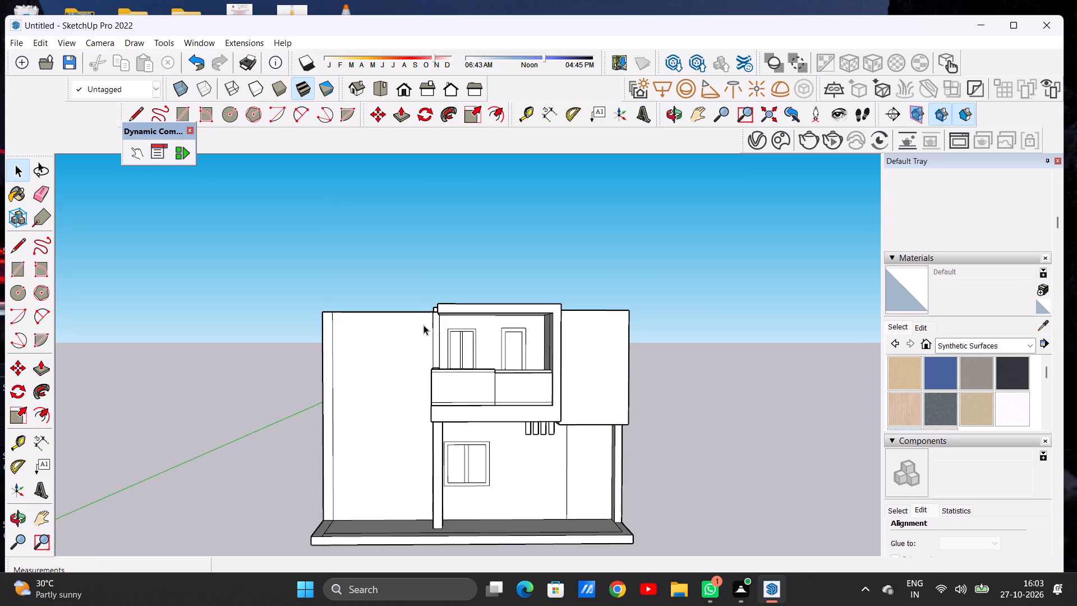
Push/Pull the canopy slab's open side face out about 7 1/8" to close the notch against the adjoining tall wall block.
scroll(424, 325, "up", 5)
middle_click_drag(425, 325, 440, 443)
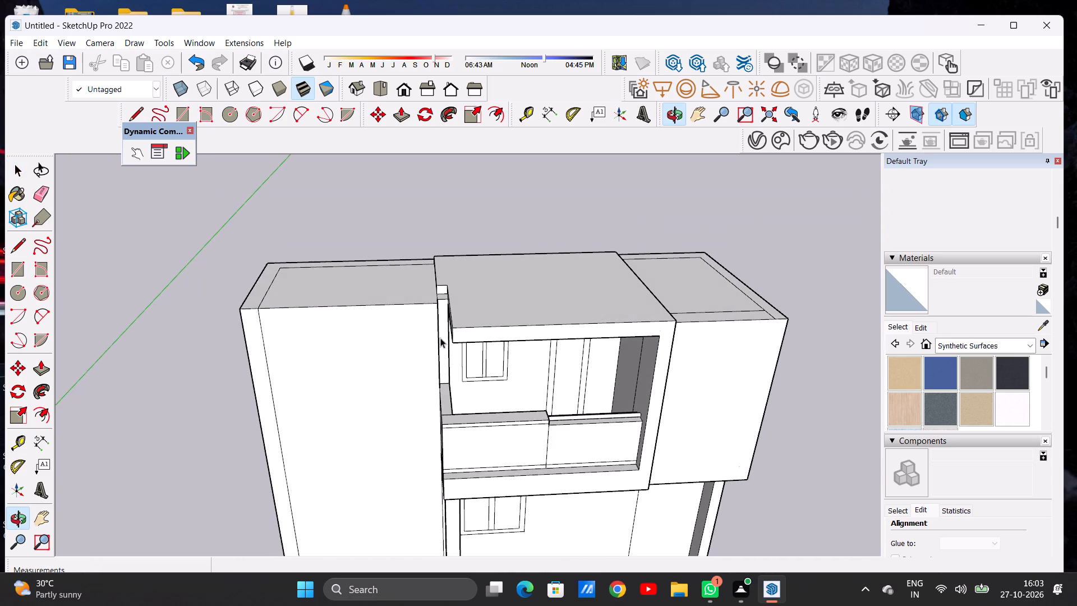
scroll(442, 316, "up", 3)
scroll(442, 314, "down", 1)
scroll(442, 314, "up", 2)
key("p")
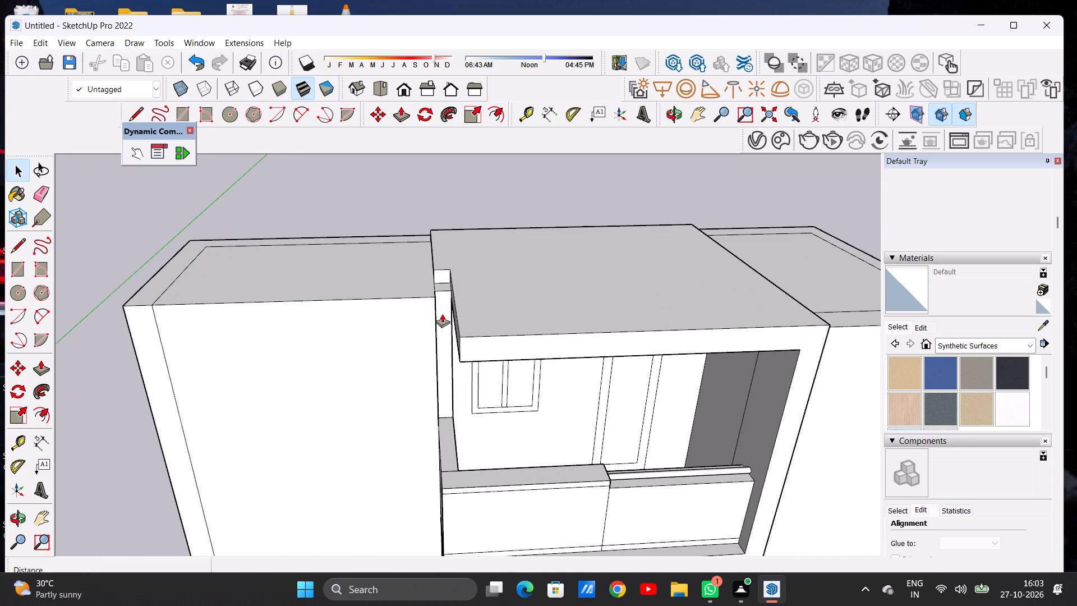
scroll(442, 314, "up", 14)
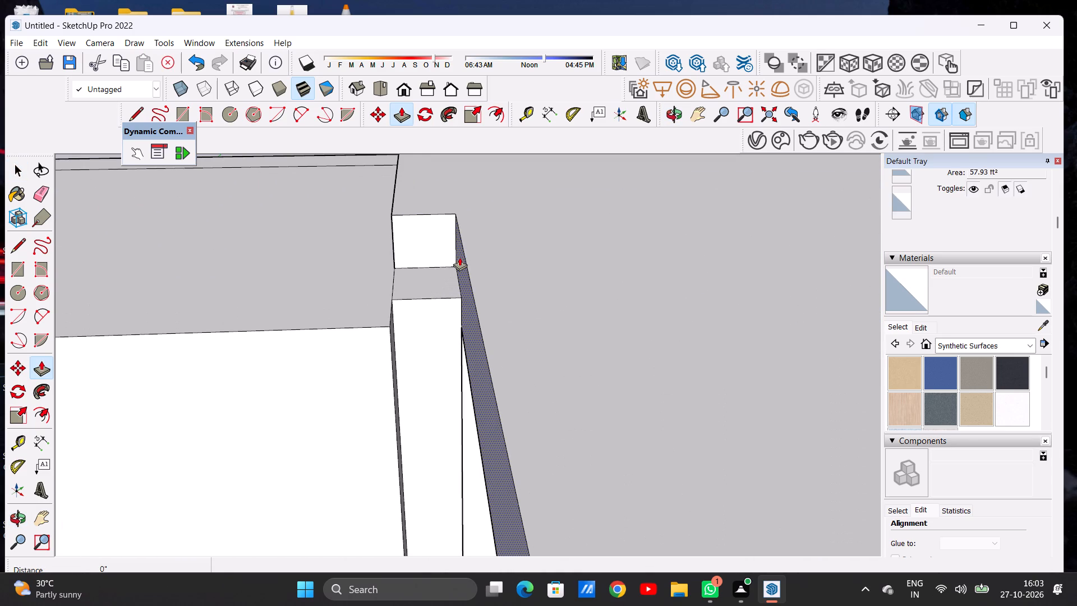
left_click(459, 257)
left_click(390, 215)
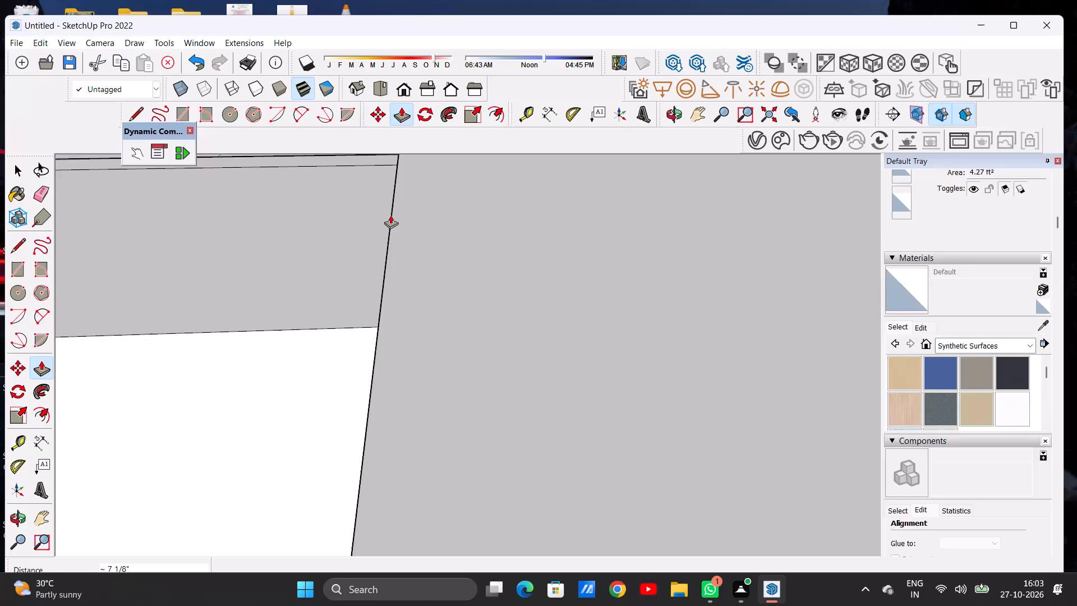
key("space")
Examine the widened canopy over the balcony from below, above and the front.
scroll(401, 232, "down", 17)
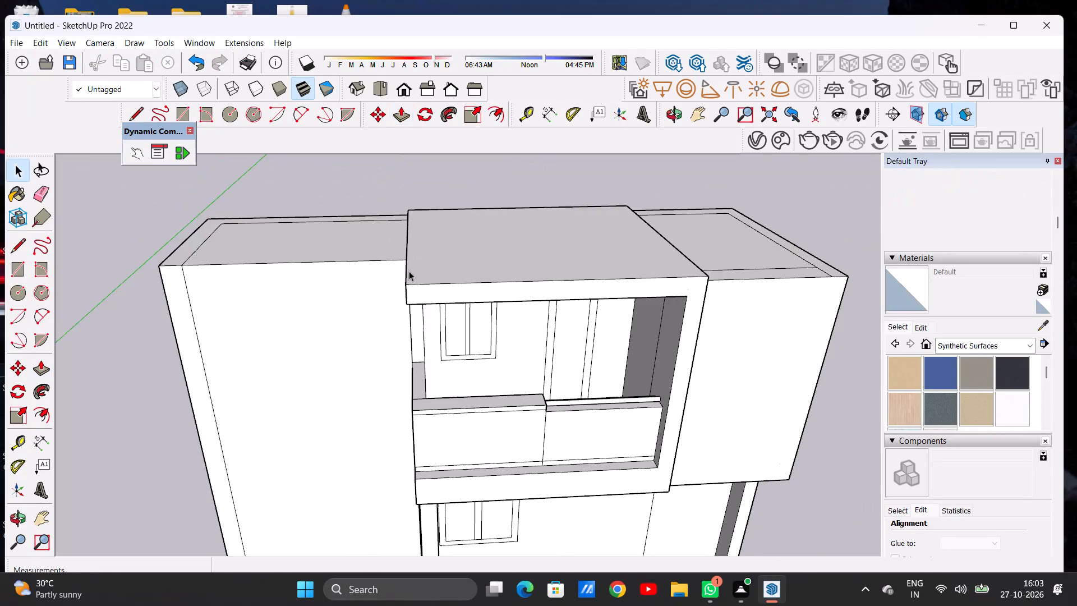
scroll(409, 271, "down", 6)
middle_click_drag(432, 336, 409, 227)
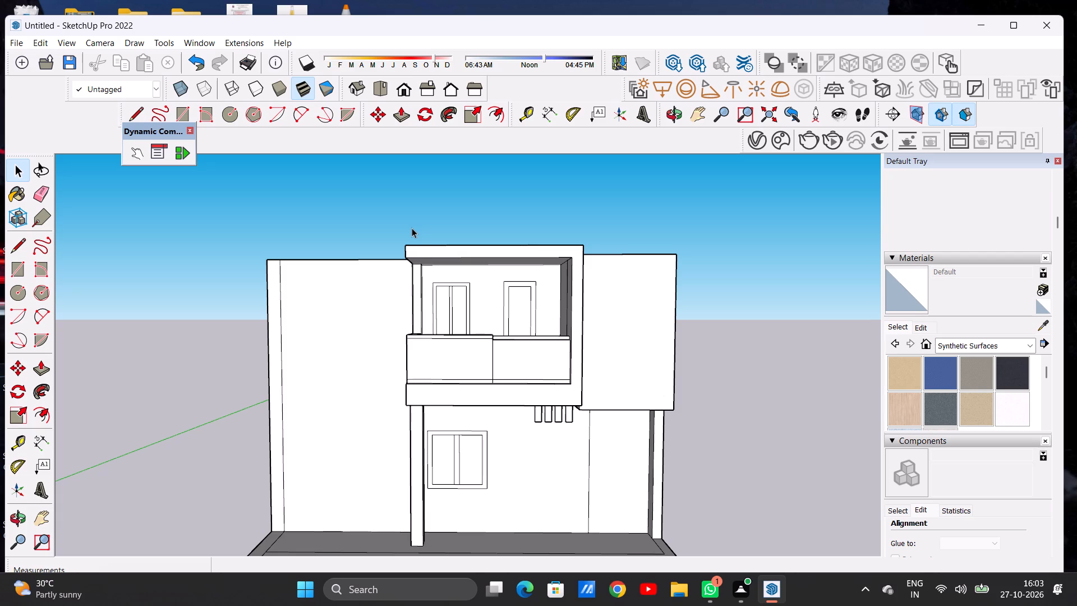
scroll(373, 331, "down", 7)
middle_click_drag(438, 310, 445, 382)
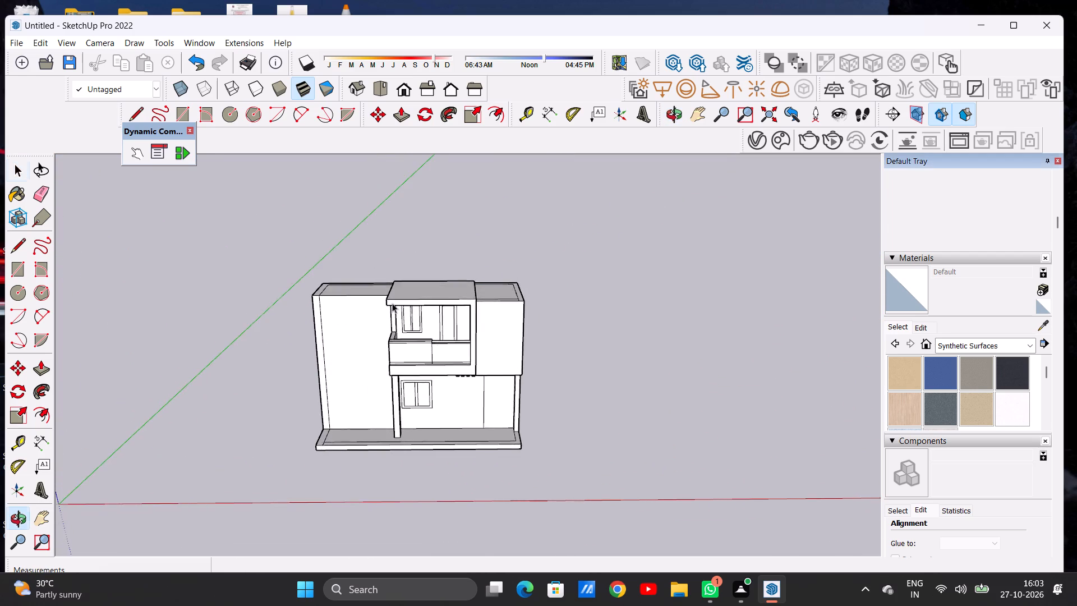
scroll(392, 303, "up", 8)
scroll(393, 318, "down", 1)
scroll(393, 318, "up", 6)
middle_click_drag(430, 320, 440, 291)
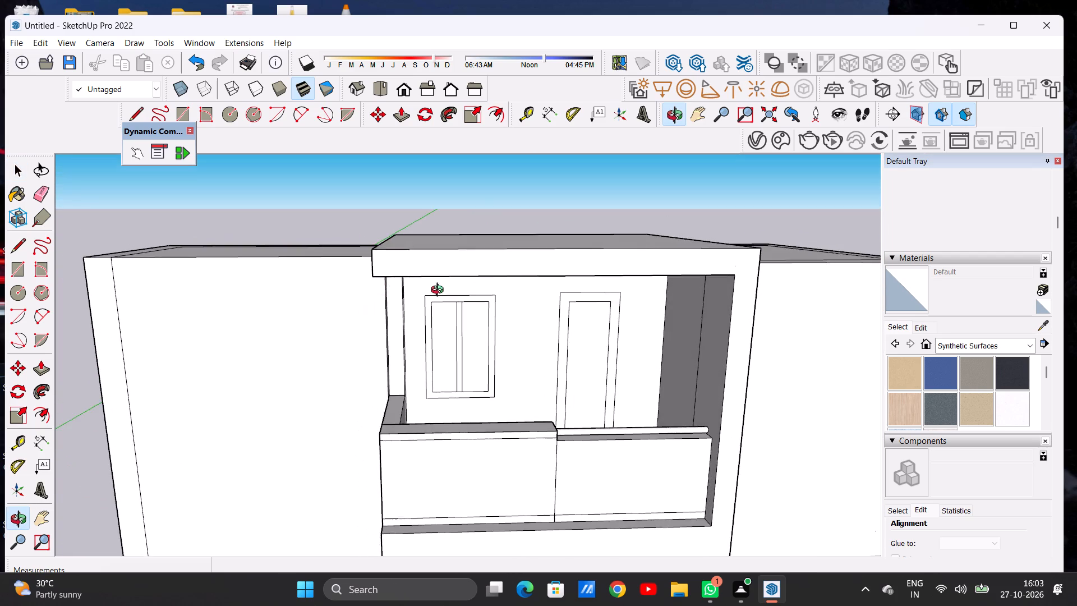
middle_click_drag(440, 291, 405, 286)
scroll(434, 328, "down", 10)
scroll(461, 331, "up", 2)
scroll(461, 331, "down", 1)
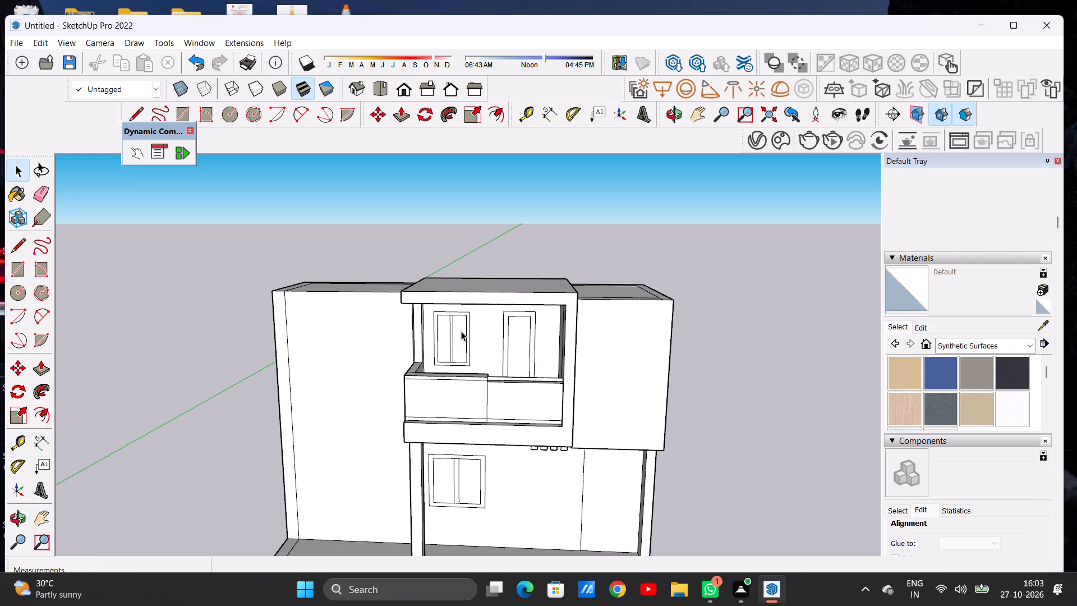
Examine the whole front facade, including the balcony and the blank upper-storey wall beside it.
scroll(461, 331, "down", 6)
middle_click_drag(468, 361, 489, 343)
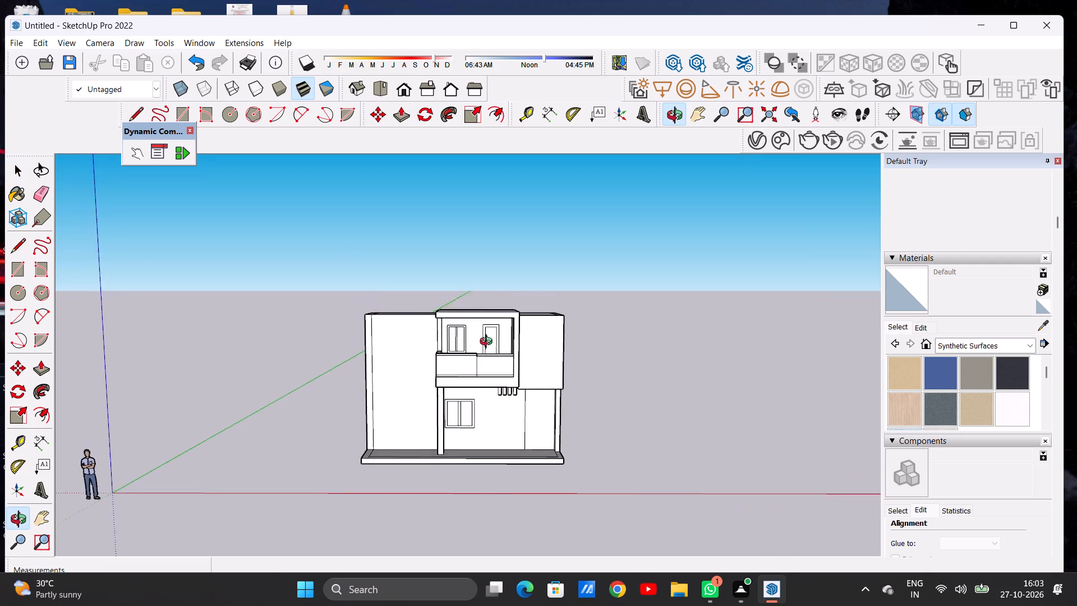
middle_click_drag(489, 343, 484, 349)
scroll(488, 363, "up", 14)
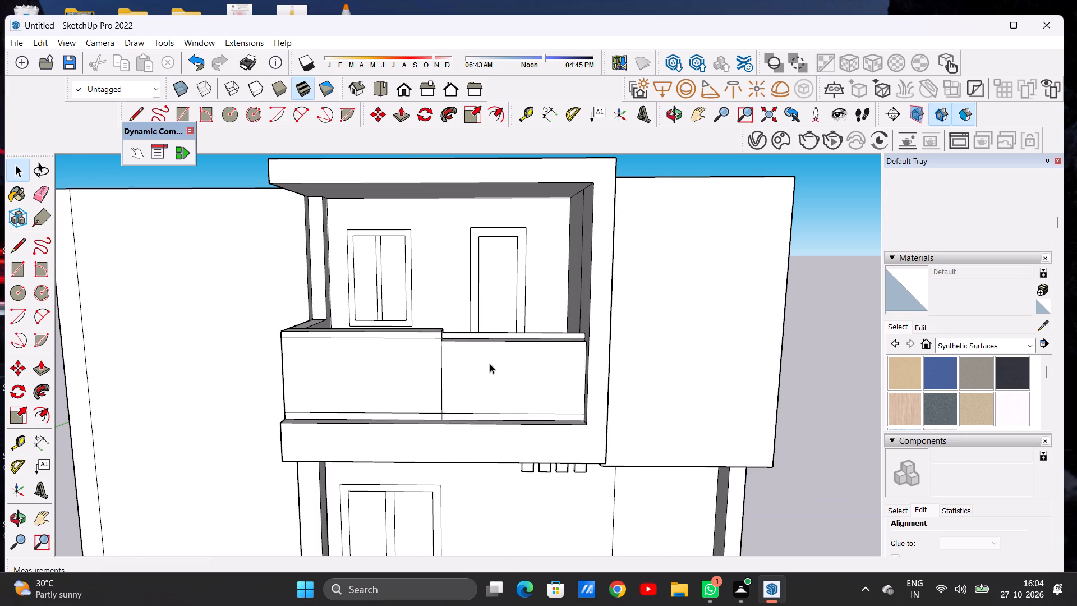
scroll(468, 372, "down", 10)
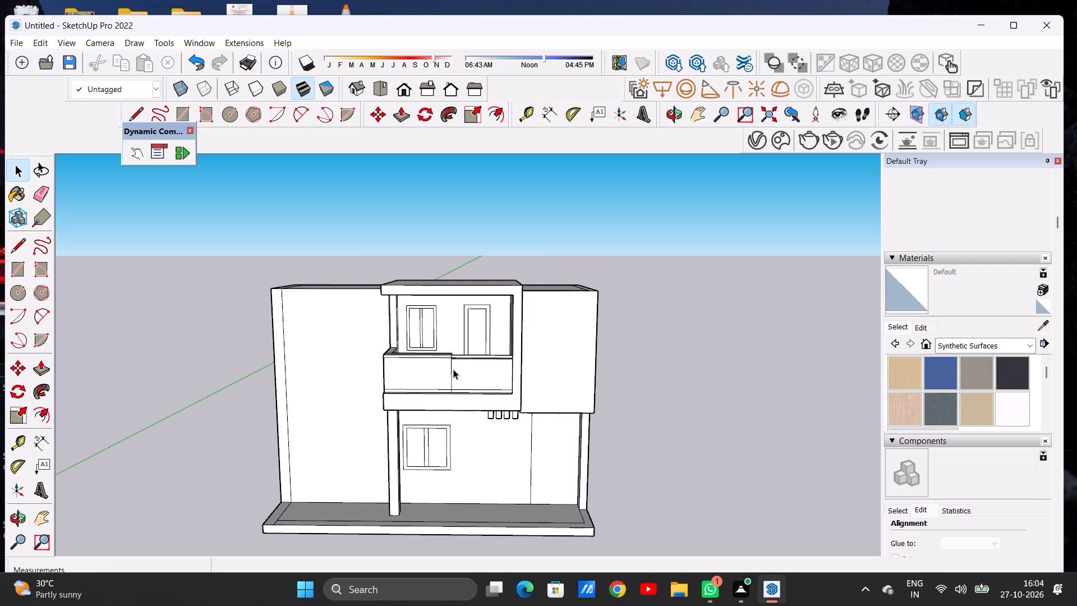
scroll(450, 371, "down", 2)
scroll(542, 371, "up", 2)
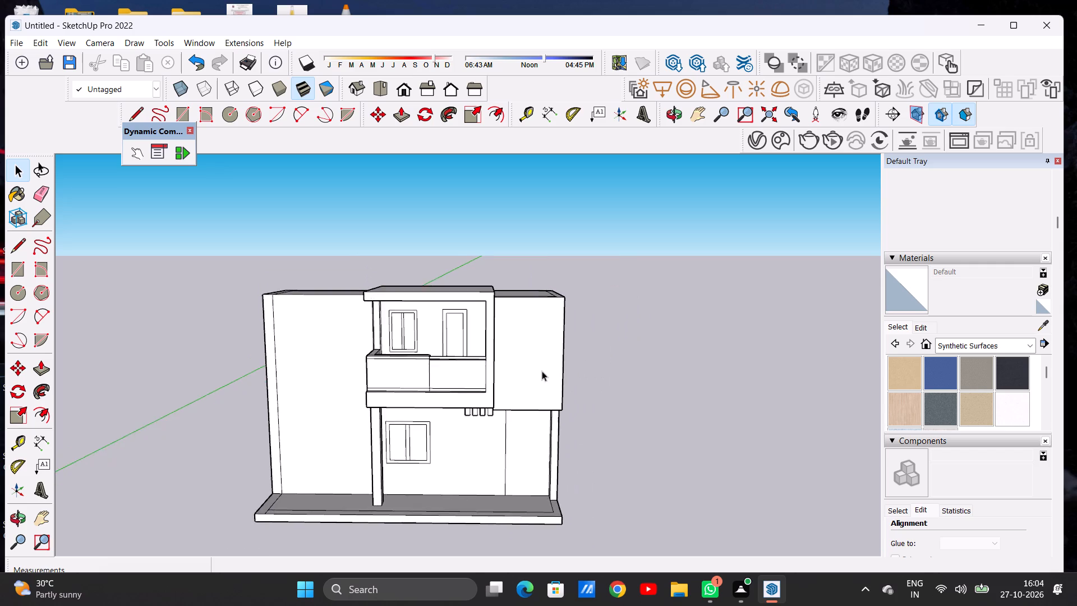
scroll(542, 371, "up", 2)
middle_click_drag(535, 381, 528, 366)
scroll(508, 296, "up", 3)
middle_click_drag(509, 306, 510, 316)
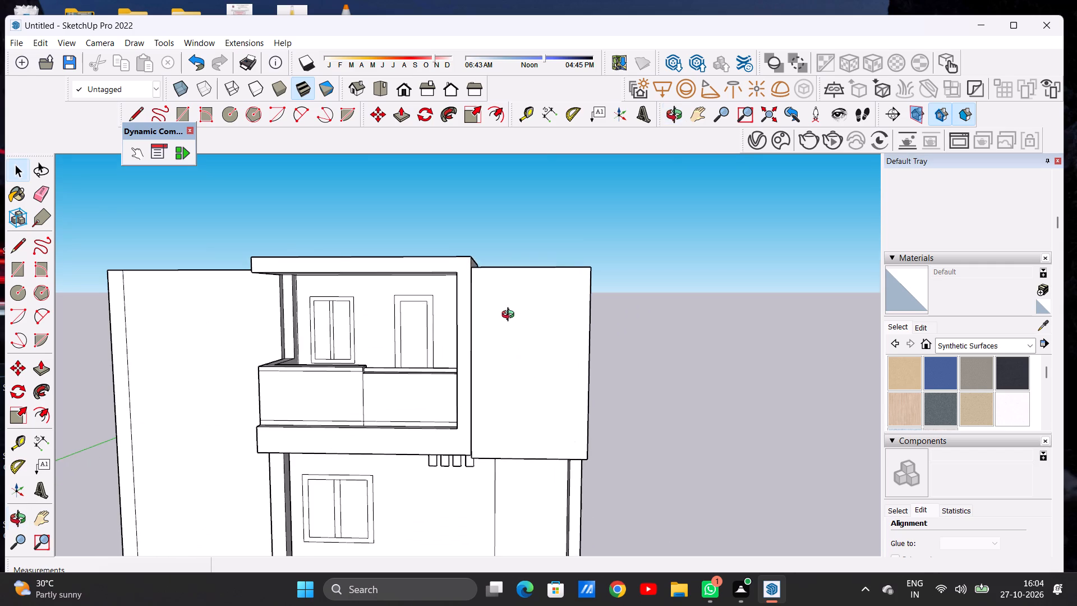
middle_click_drag(510, 316, 507, 314)
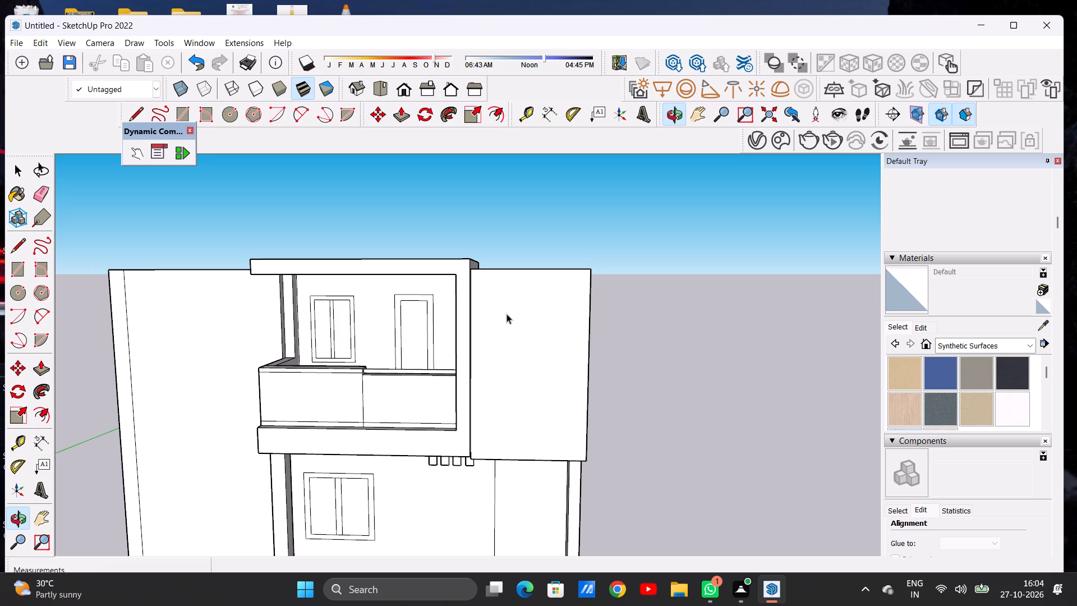
scroll(505, 351, "down", 9)
scroll(498, 332, "up", 8)
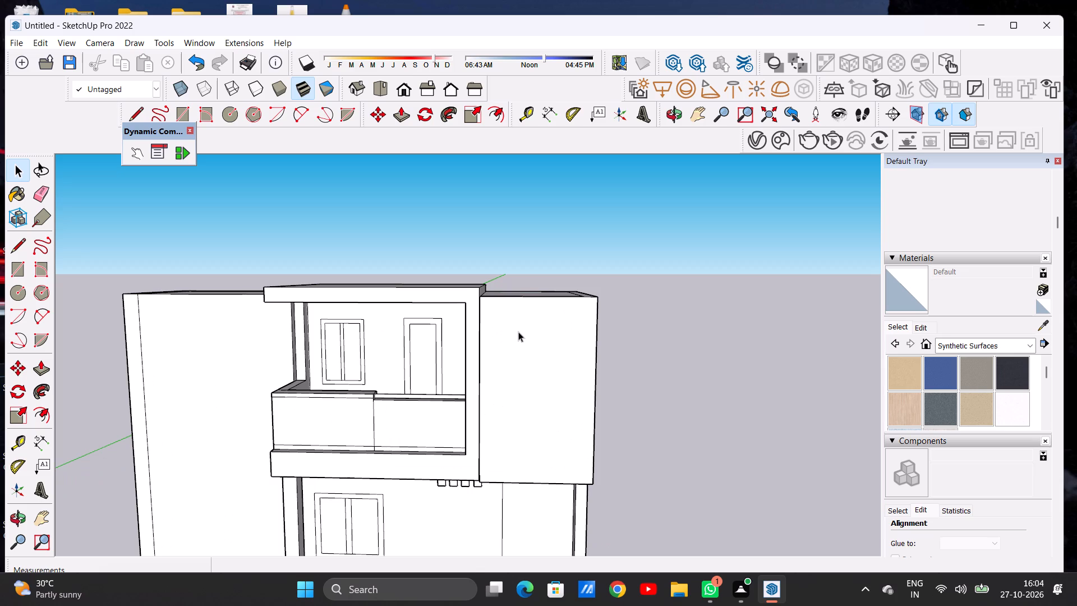
scroll(315, 371, "down", 3)
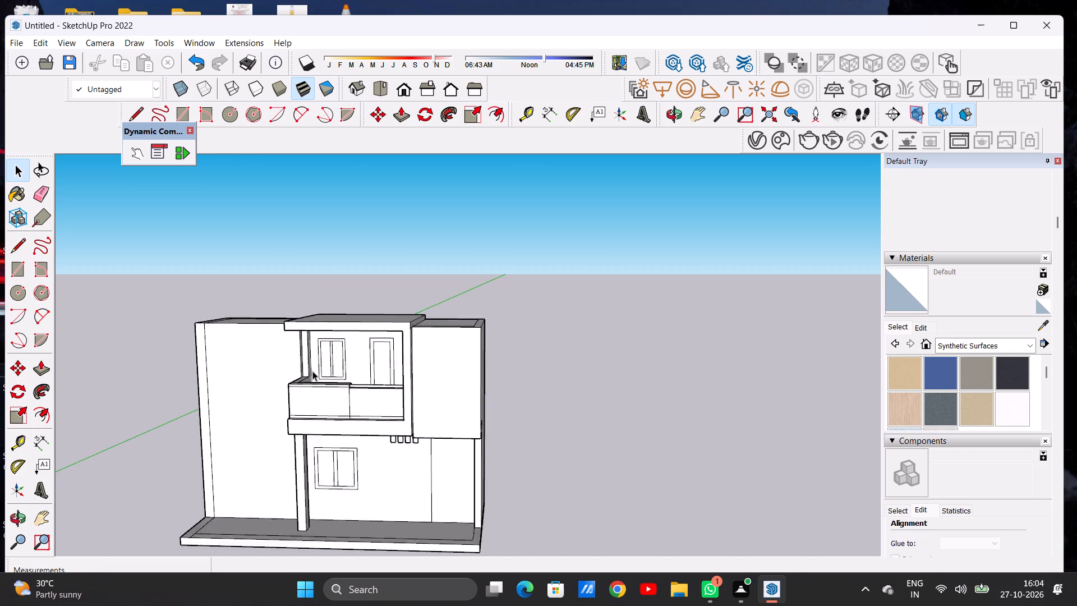
scroll(312, 371, "down", 7)
scroll(353, 368, "up", 4)
middle_click_drag(371, 381, 377, 370)
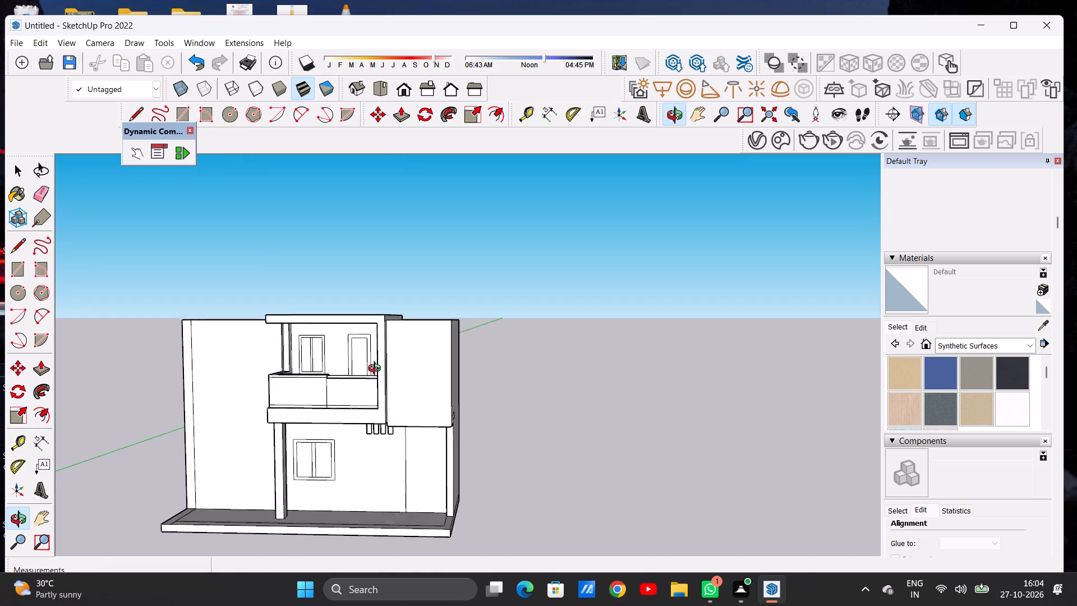
middle_click_drag(377, 370, 384, 372)
scroll(425, 370, "up", 7)
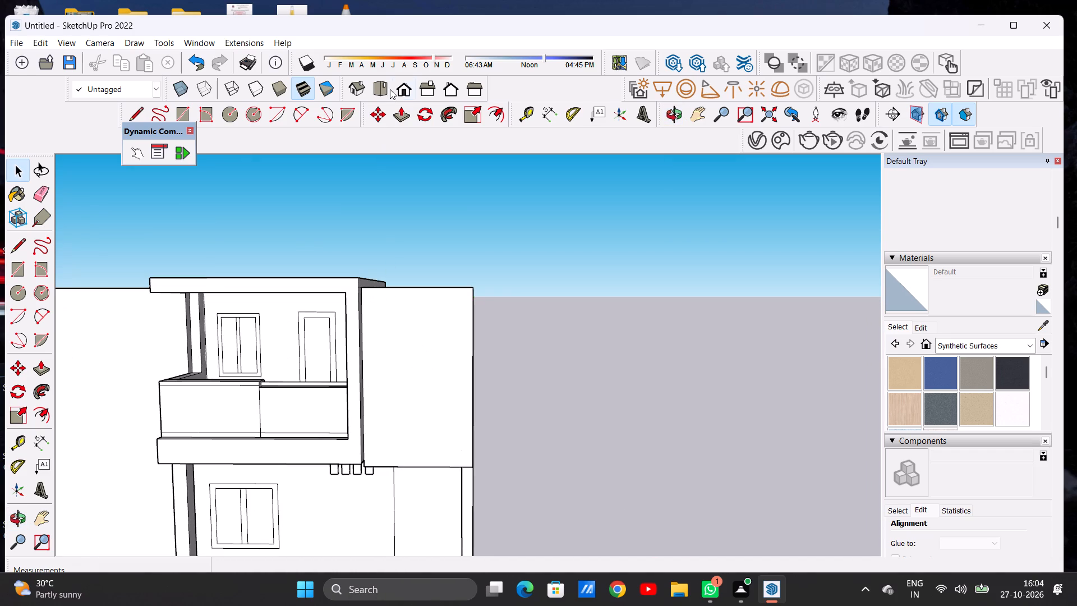
In the front view, draw a tall rectangle about 7' 1 9/16" by 3' 1 5/16" on the blank upper-storey wall beside the balcony.
left_click(398, 89)
scroll(226, 298, "down", 5)
scroll(530, 260, "up", 6)
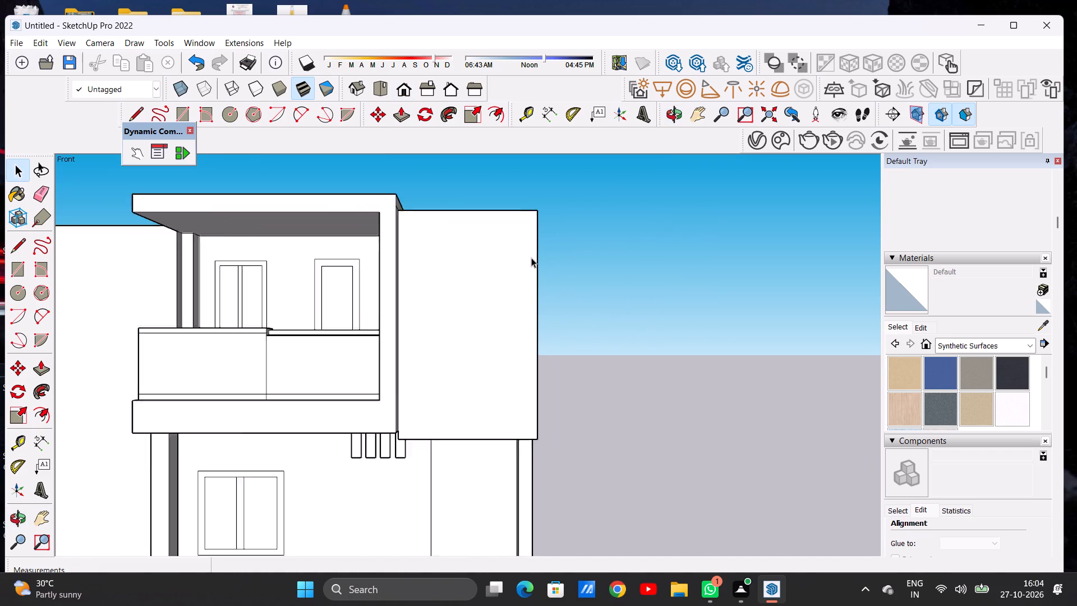
scroll(531, 258, "up", 3)
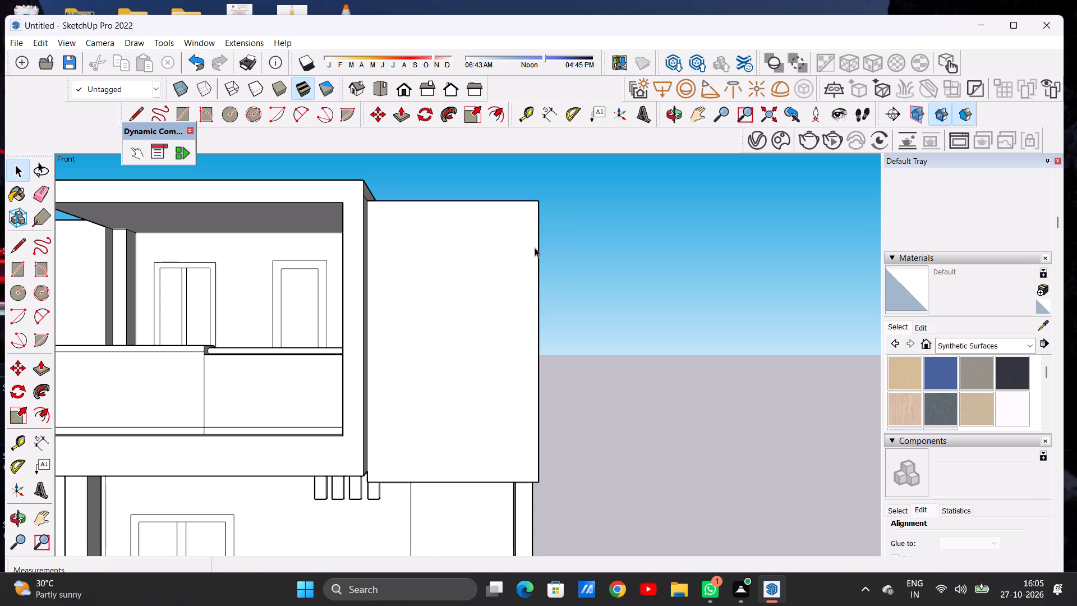
key("r")
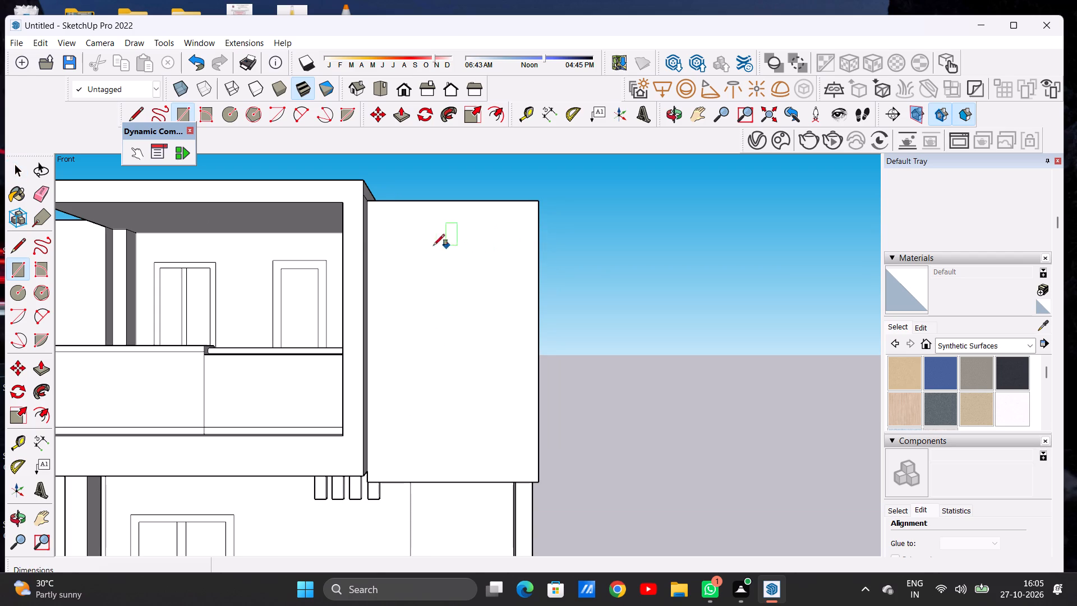
left_click(388, 240)
left_click(491, 242)
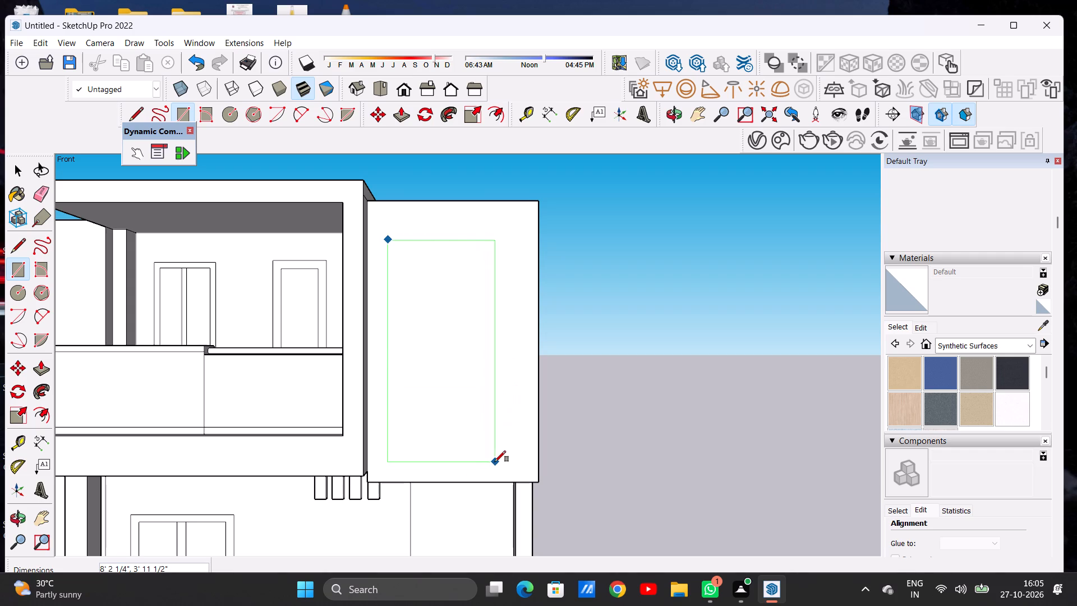
left_click(472, 433)
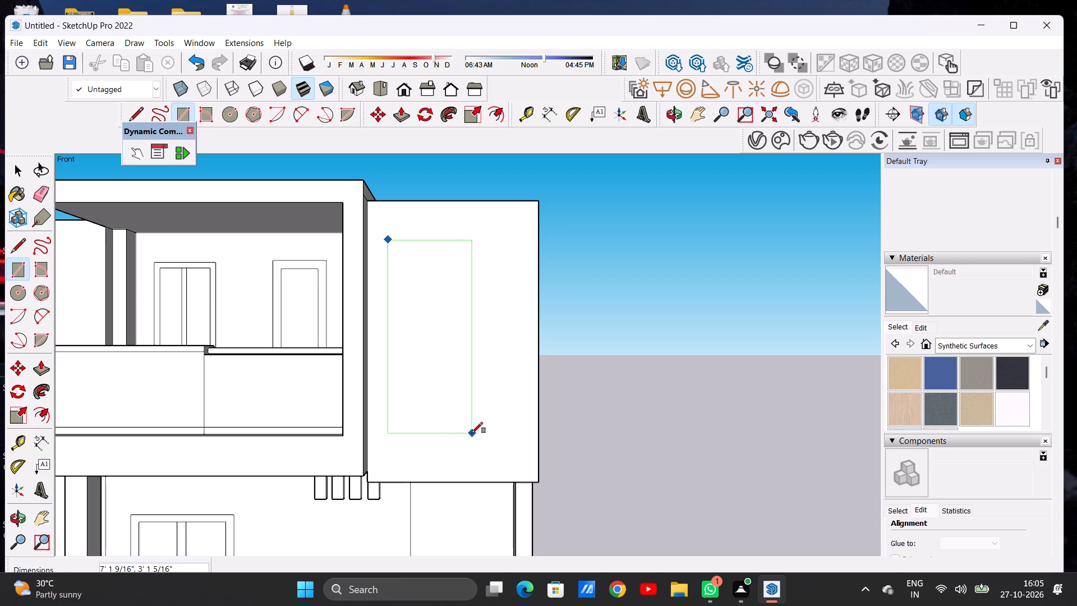
key("space")
Move the new rectangle and its edges horizontally about 5 3/16" away from the balcony, towards the middle of the wall.
double_click(468, 417)
key("m")
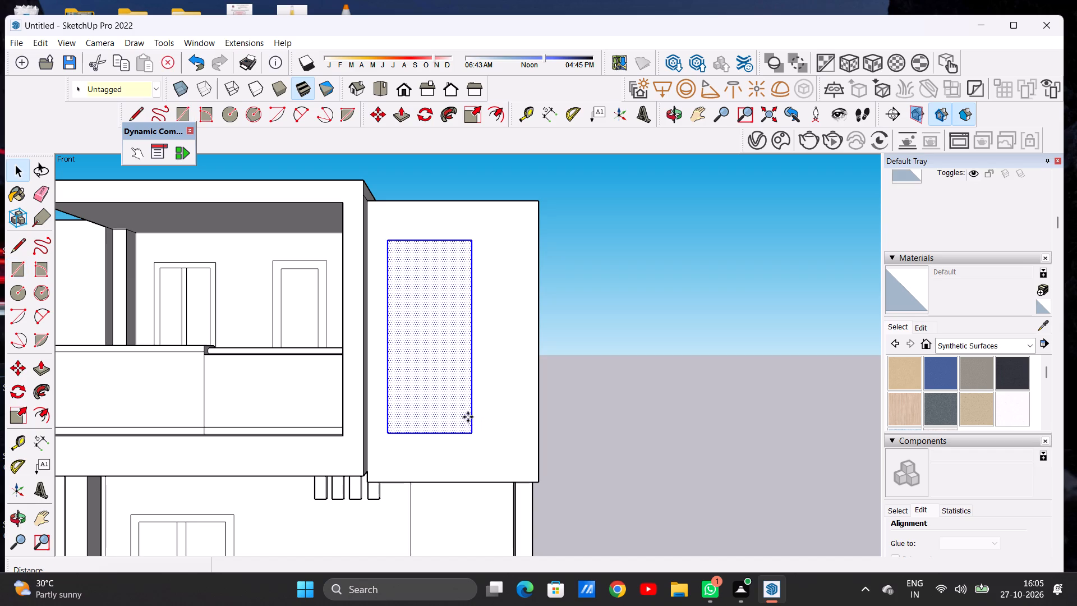
left_click(473, 430)
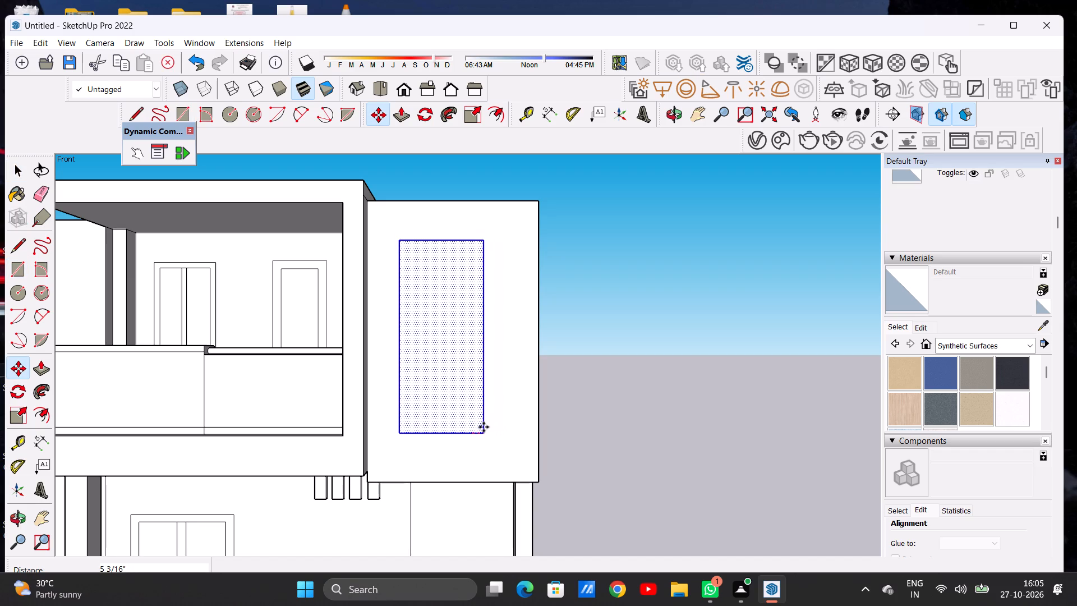
left_click(484, 427)
key("space")
left_click(601, 364)
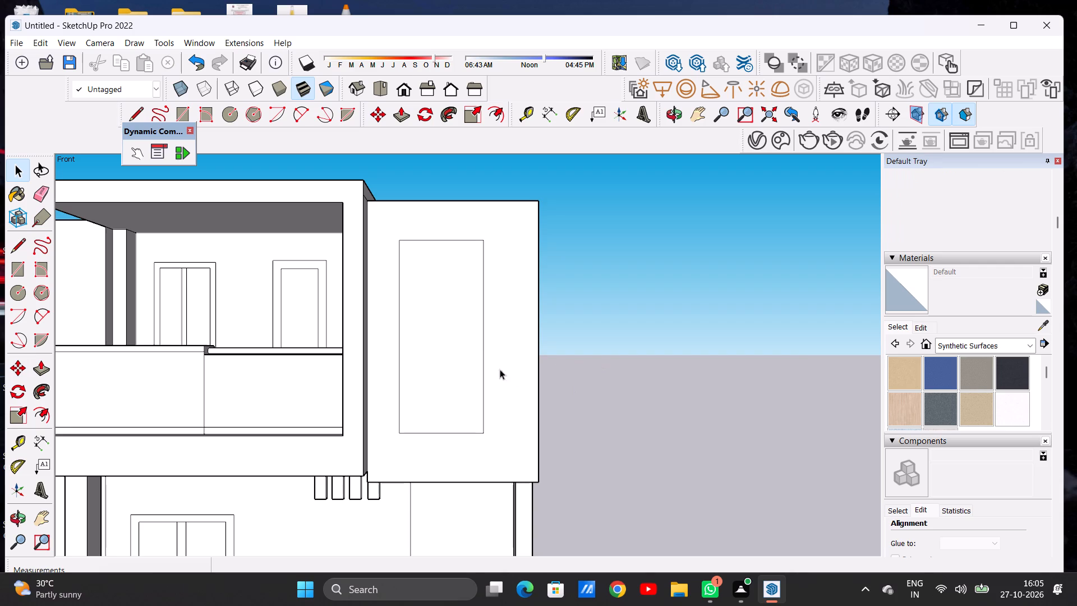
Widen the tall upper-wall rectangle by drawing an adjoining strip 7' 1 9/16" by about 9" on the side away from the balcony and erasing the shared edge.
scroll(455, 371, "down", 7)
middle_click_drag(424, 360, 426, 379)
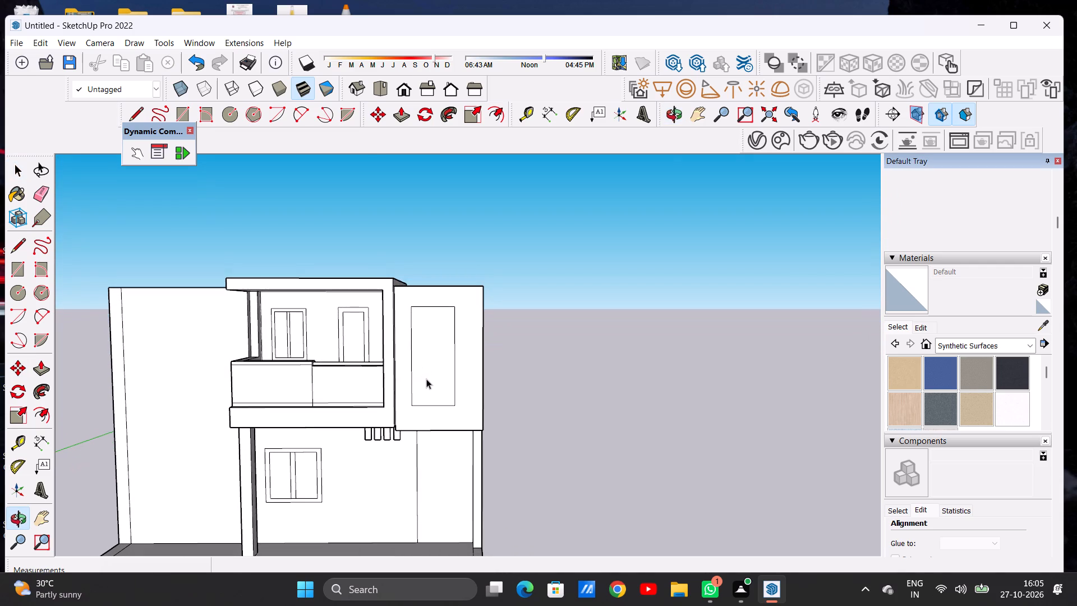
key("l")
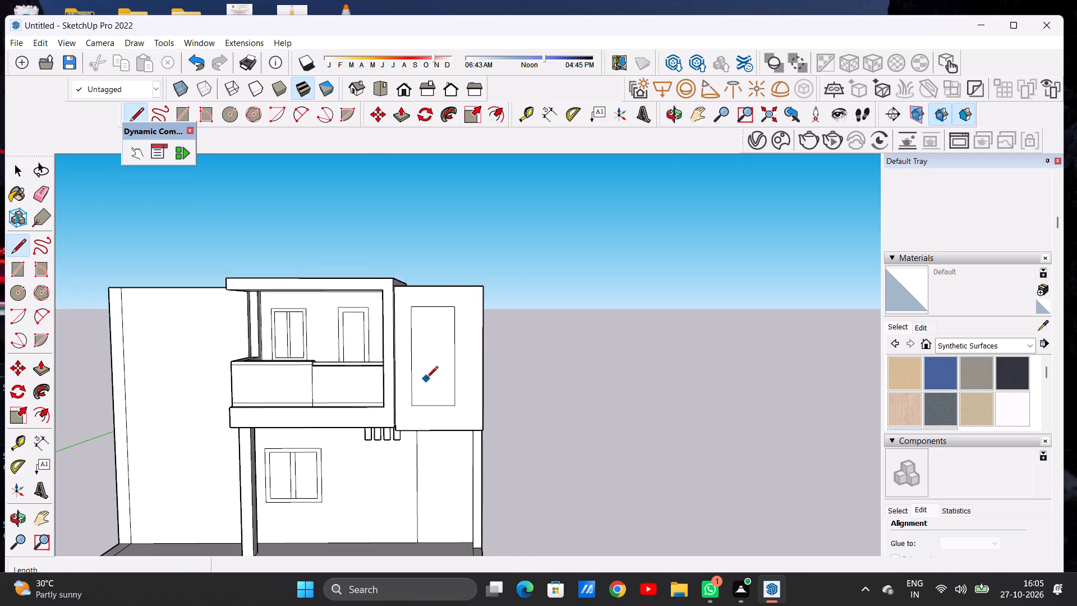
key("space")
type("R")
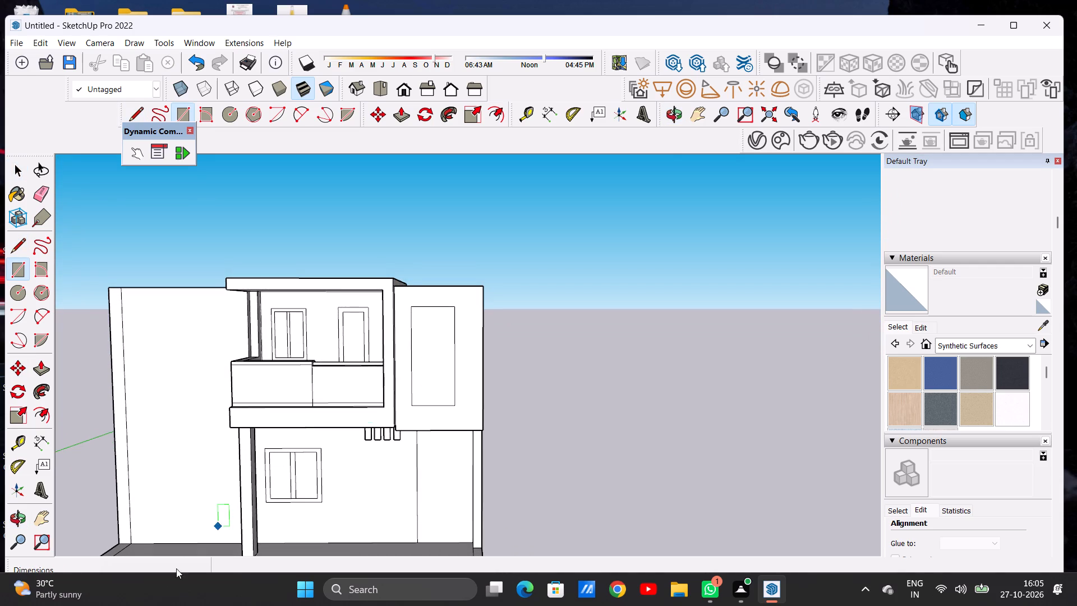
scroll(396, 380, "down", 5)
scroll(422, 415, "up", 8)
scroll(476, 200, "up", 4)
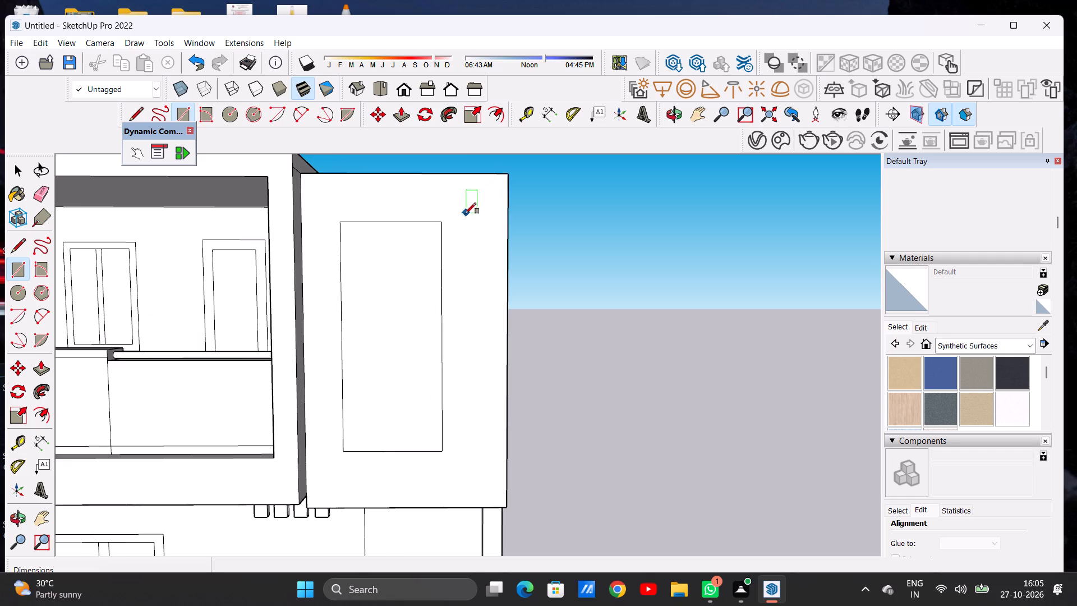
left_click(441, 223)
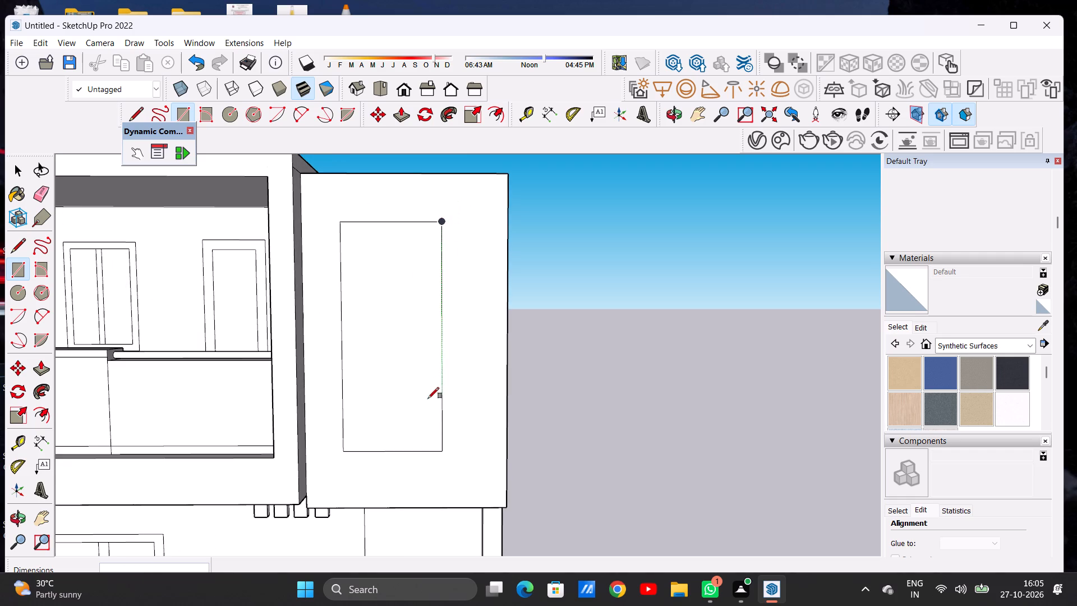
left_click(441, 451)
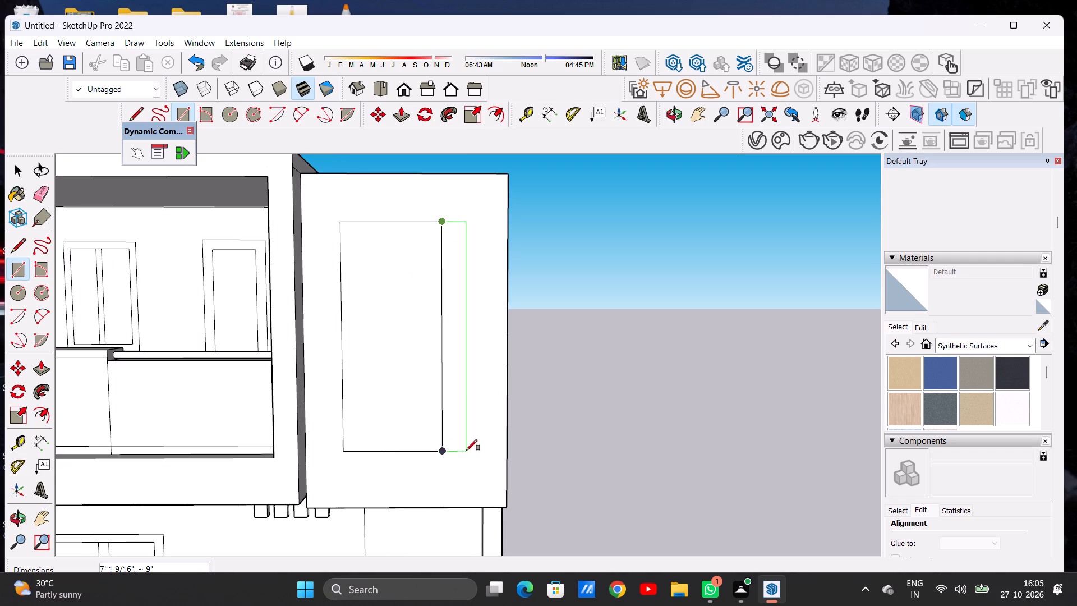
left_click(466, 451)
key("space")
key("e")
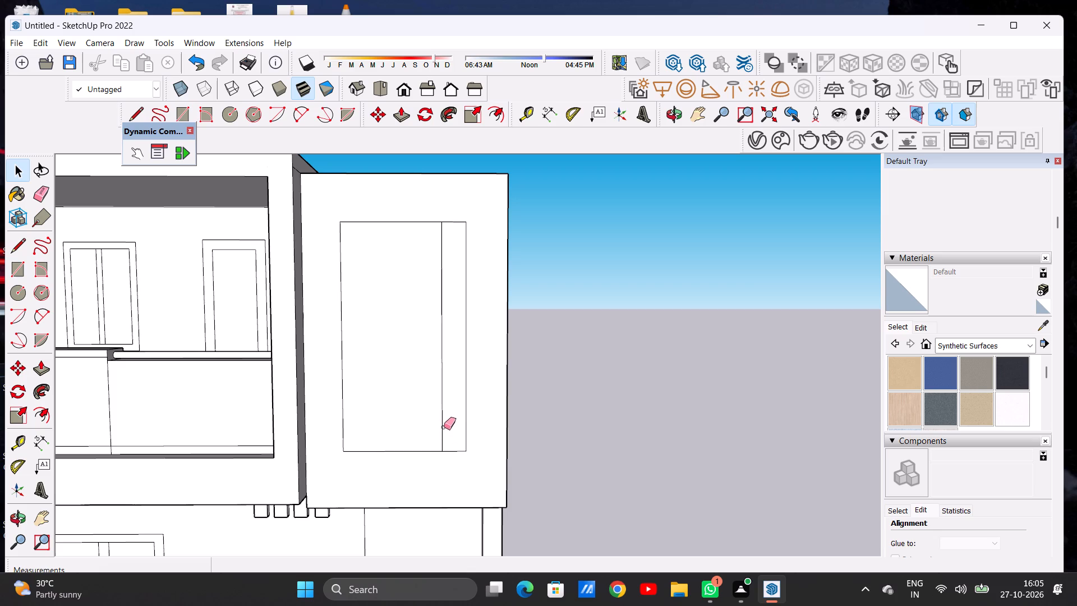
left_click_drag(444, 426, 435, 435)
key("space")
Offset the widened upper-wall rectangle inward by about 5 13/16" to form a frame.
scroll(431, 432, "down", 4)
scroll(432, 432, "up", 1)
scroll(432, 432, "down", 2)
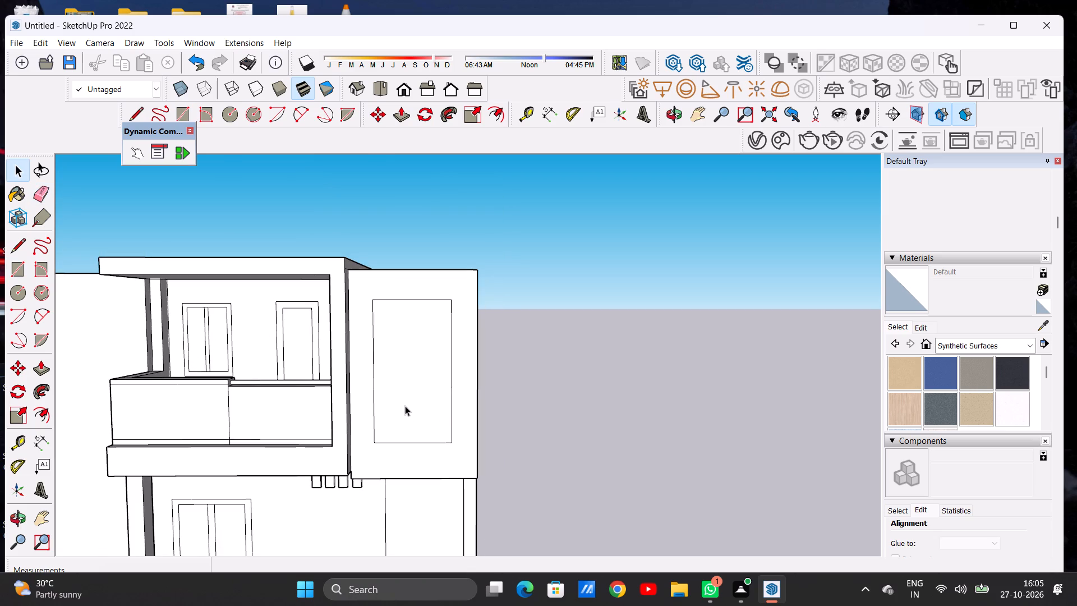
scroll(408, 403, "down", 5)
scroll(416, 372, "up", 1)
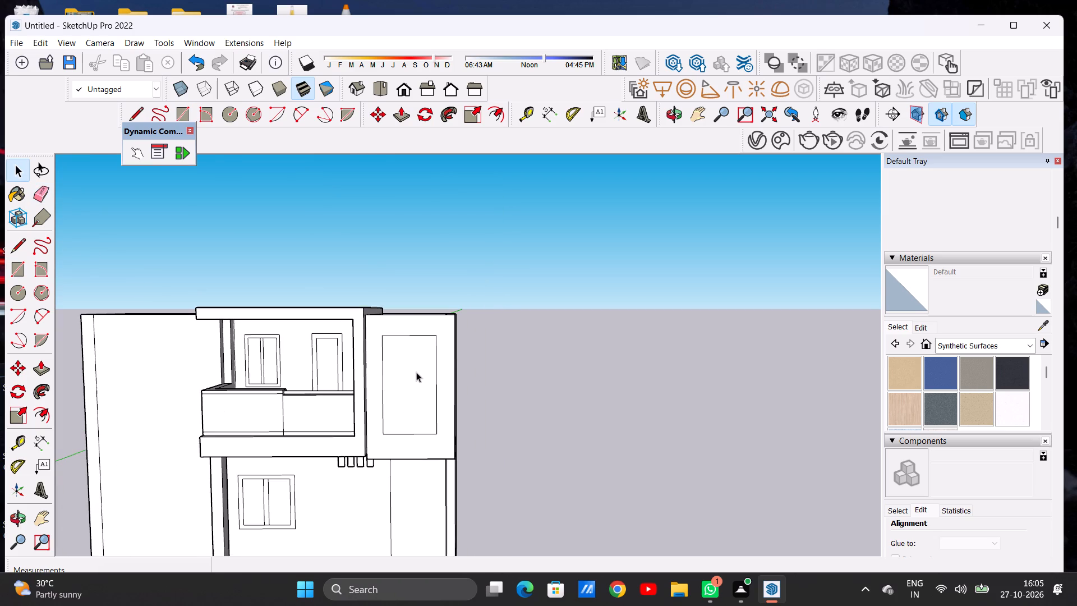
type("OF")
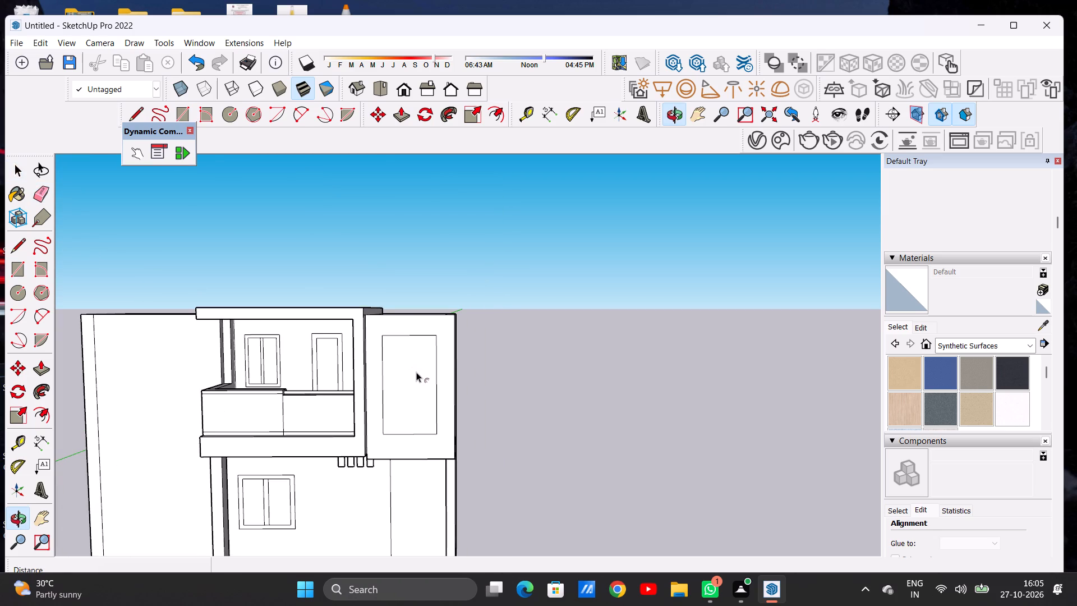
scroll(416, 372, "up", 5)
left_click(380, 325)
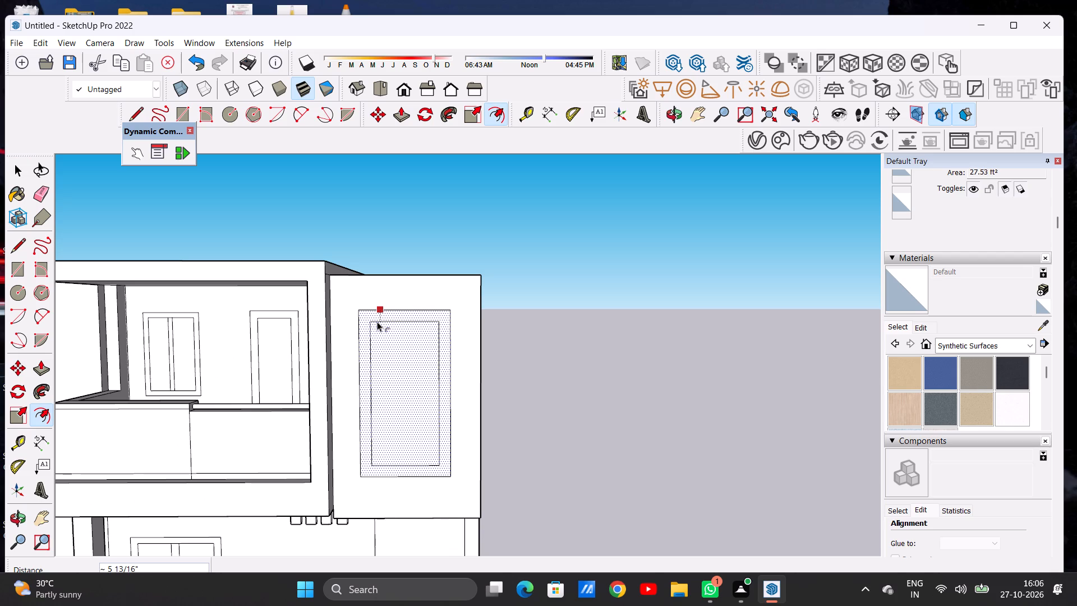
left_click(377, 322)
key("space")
Examine the whole house from the front and at an angle to judge the new frame on the upper wall.
scroll(340, 339, "down", 9)
middle_click_drag(415, 344, 415, 345)
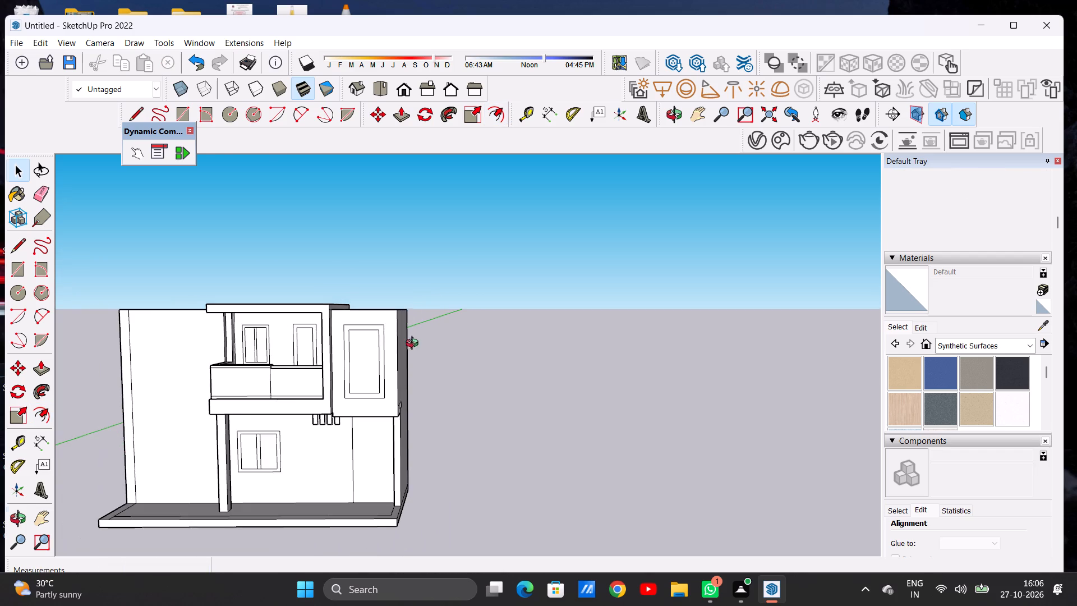
middle_click_drag(415, 345, 375, 370)
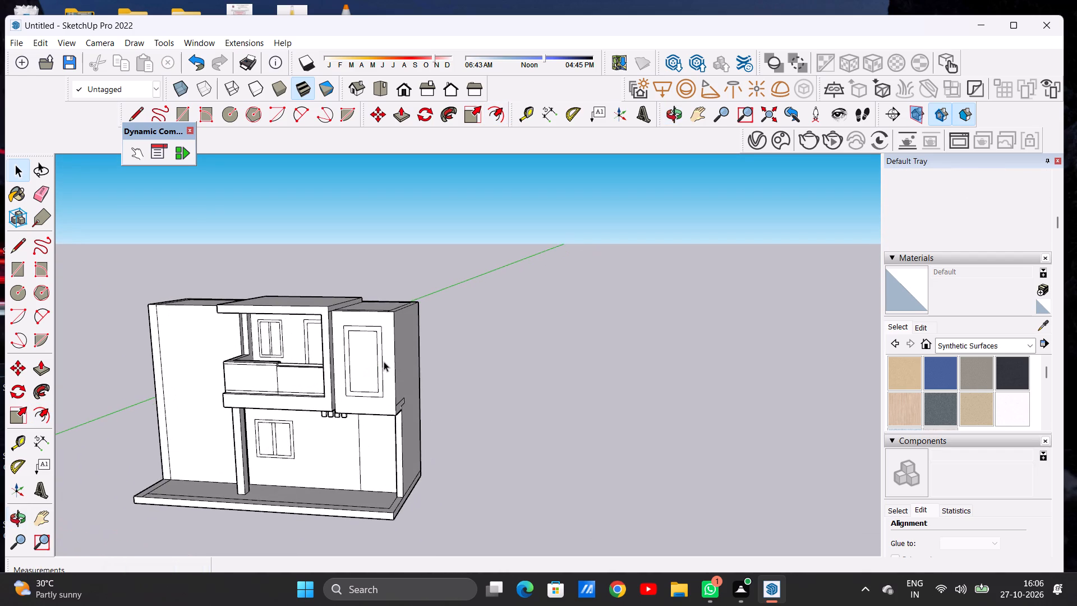
middle_click_drag(364, 368, 413, 352)
scroll(417, 346, "down", 5)
middle_click_drag(425, 375, 430, 366)
scroll(431, 366, "down", 2)
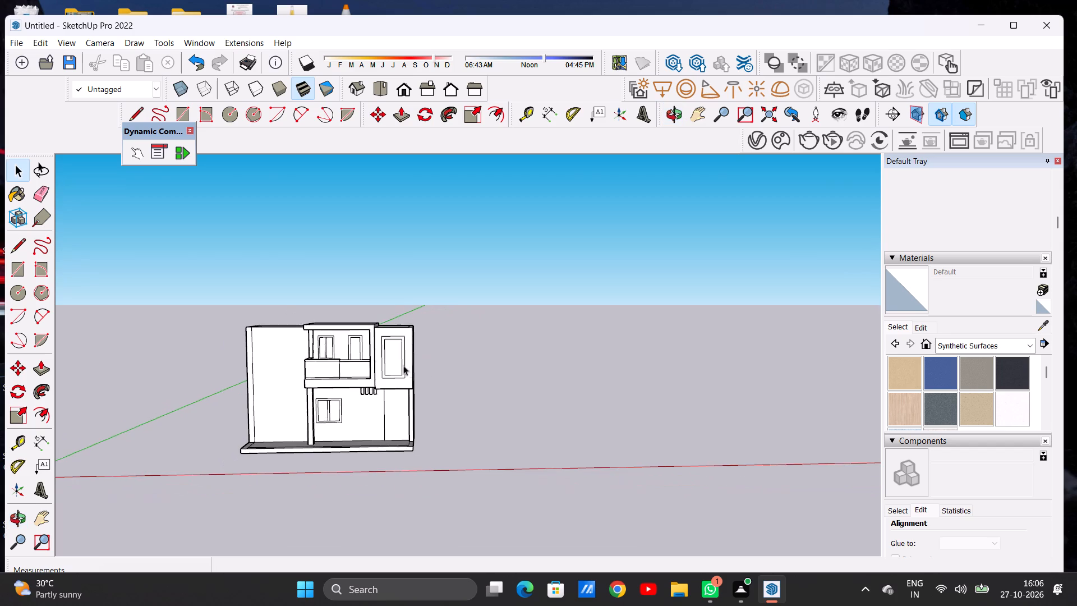
scroll(390, 362, "up", 8)
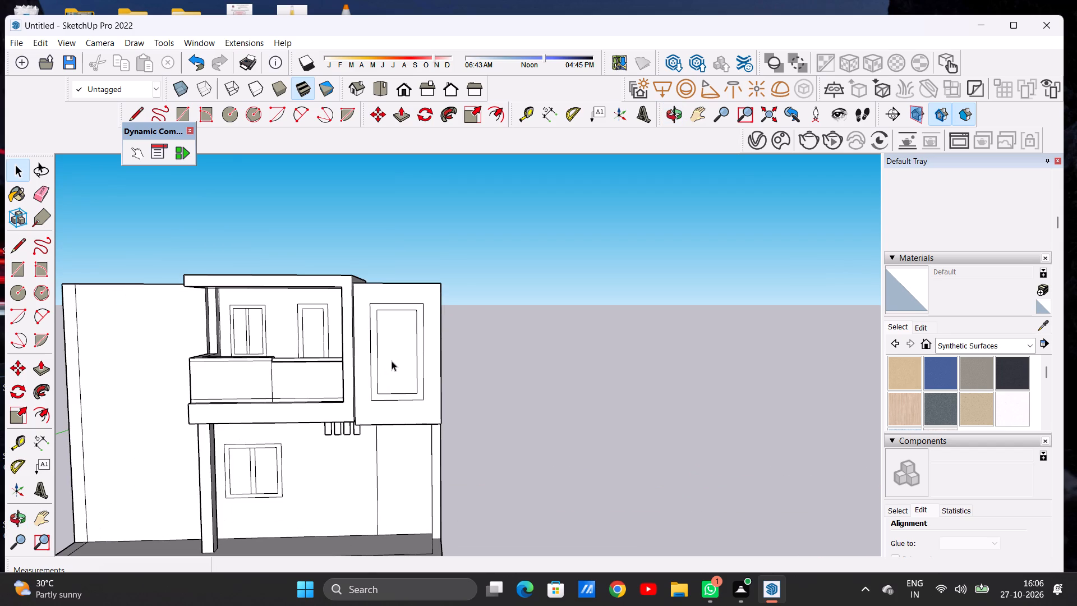
scroll(403, 346, "up", 1)
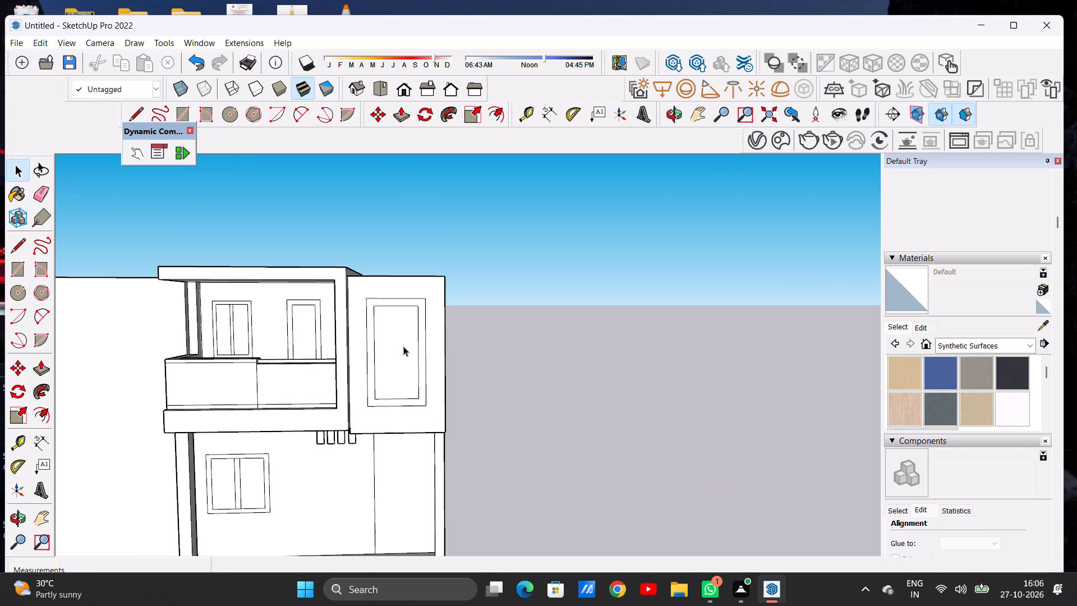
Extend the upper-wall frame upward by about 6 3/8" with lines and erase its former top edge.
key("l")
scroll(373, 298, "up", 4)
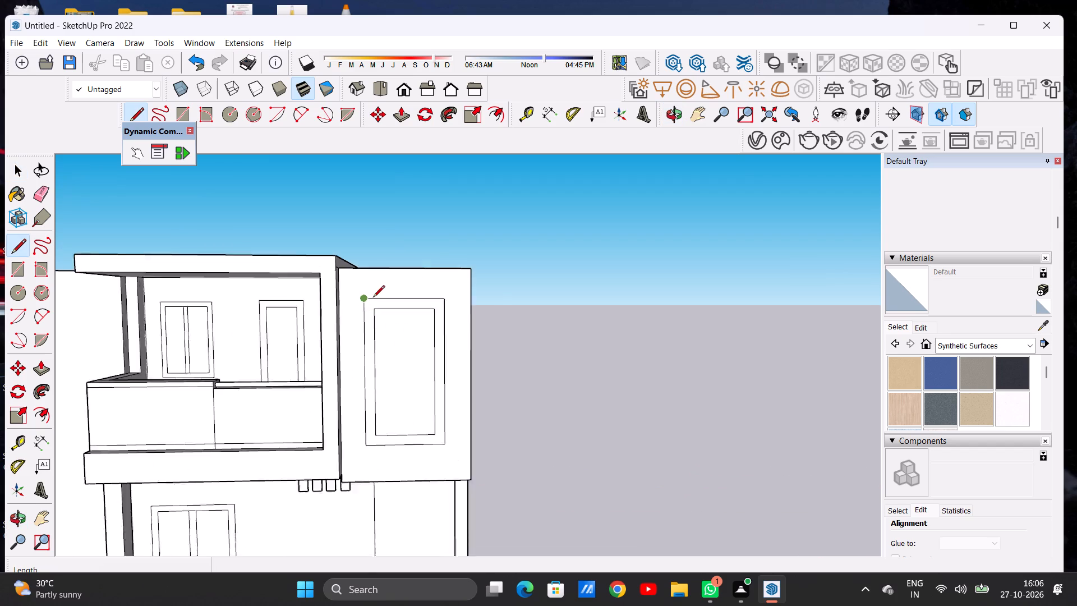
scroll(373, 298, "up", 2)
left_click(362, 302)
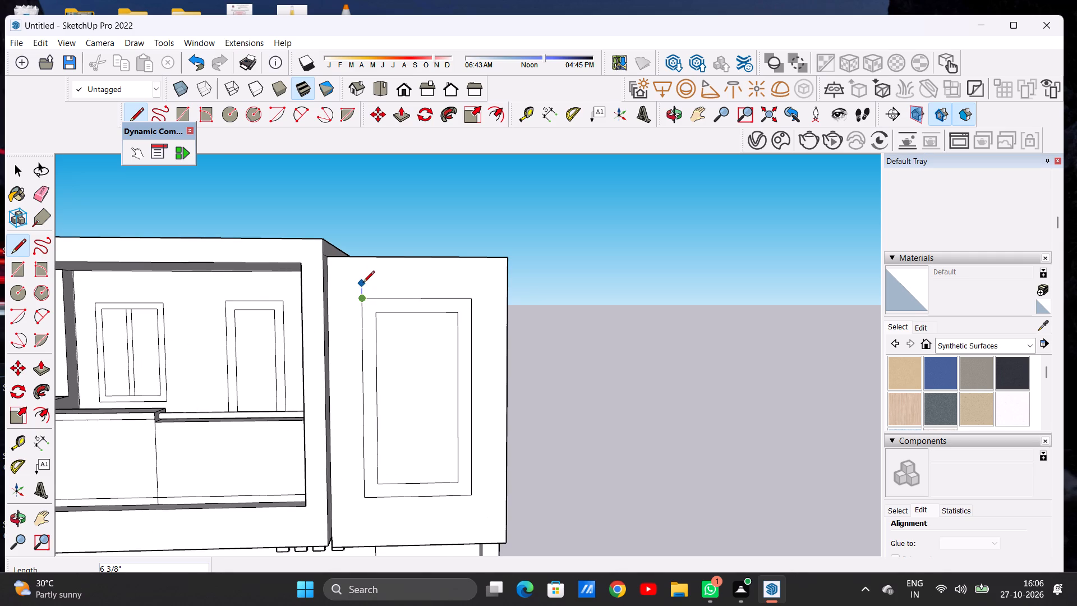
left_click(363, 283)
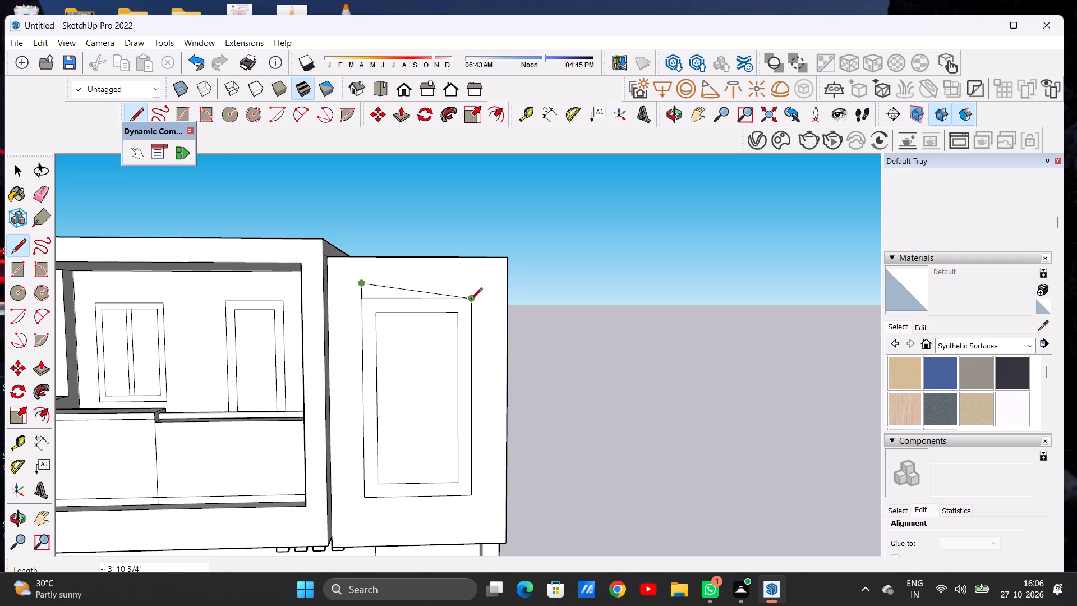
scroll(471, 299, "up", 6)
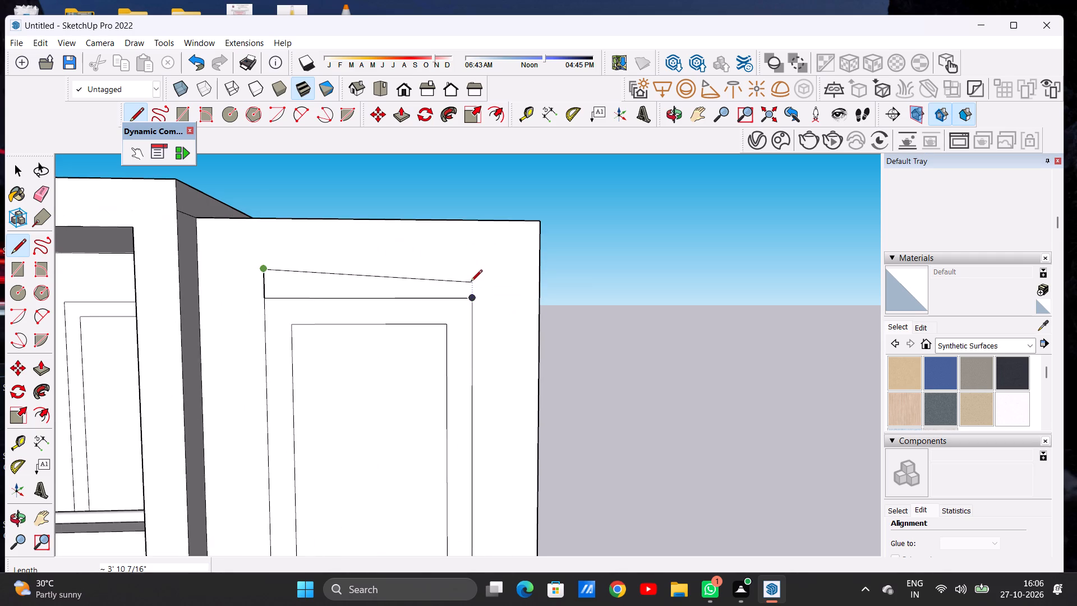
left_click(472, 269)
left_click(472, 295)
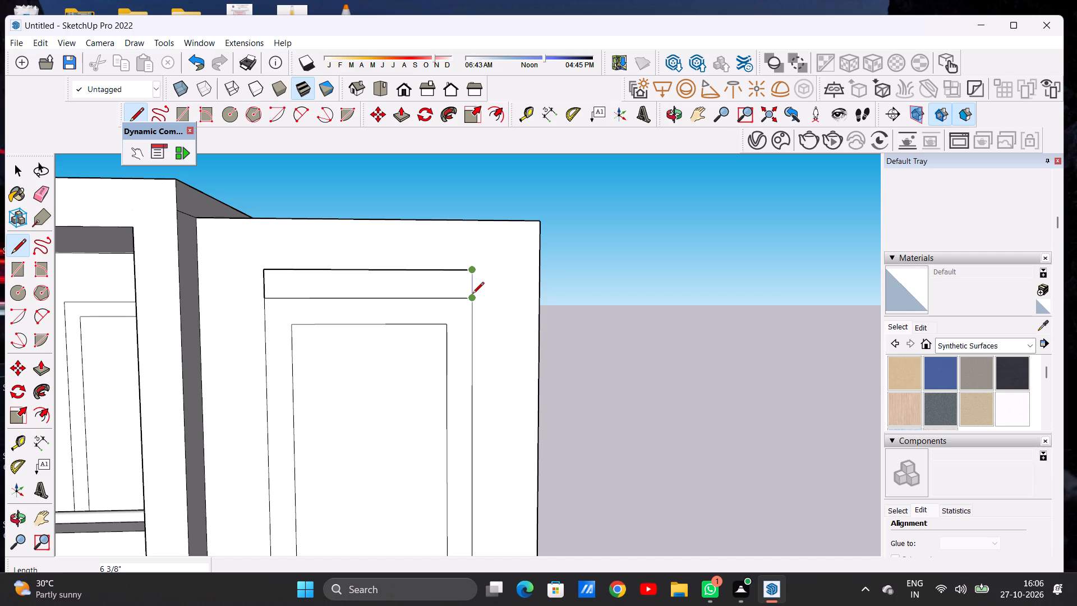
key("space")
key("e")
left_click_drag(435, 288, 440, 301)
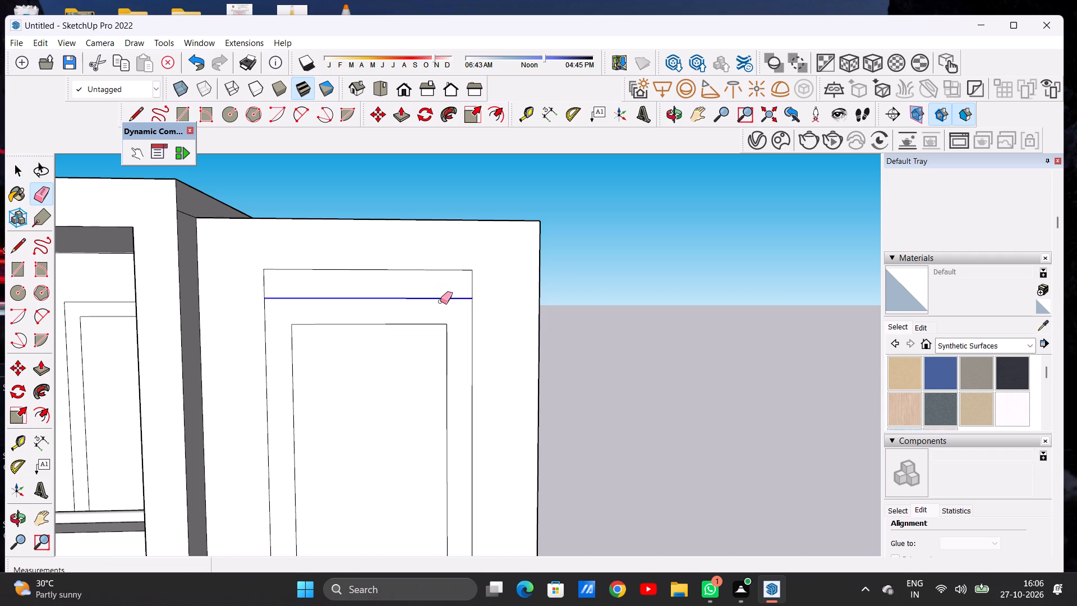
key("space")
Examine the taller frame's proportions against the balcony openings and the surrounding upper wall.
scroll(418, 295, "down", 2)
scroll(418, 293, "up", 1)
scroll(420, 291, "down", 11)
scroll(422, 281, "up", 1)
scroll(422, 281, "down", 1)
scroll(421, 427, "up", 3)
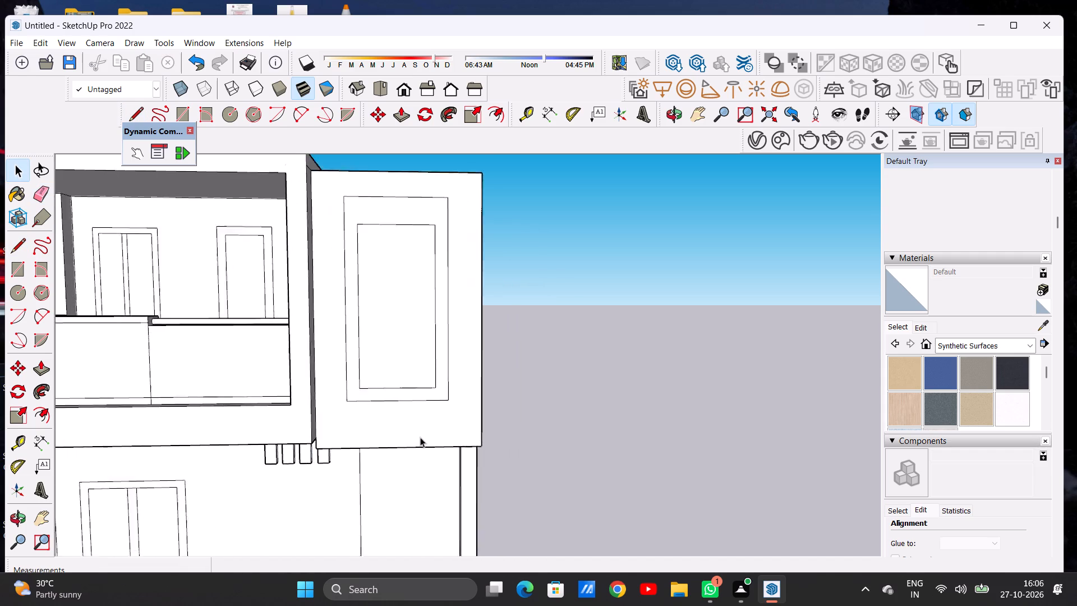
scroll(420, 437, "up", 2)
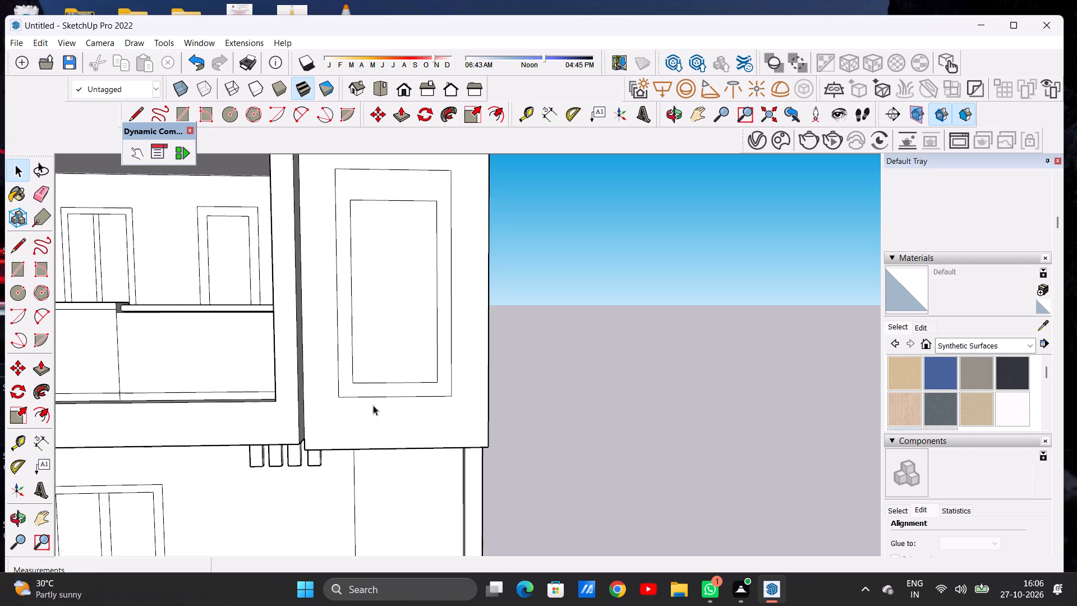
scroll(392, 380, "up", 3)
scroll(384, 390, "down", 4)
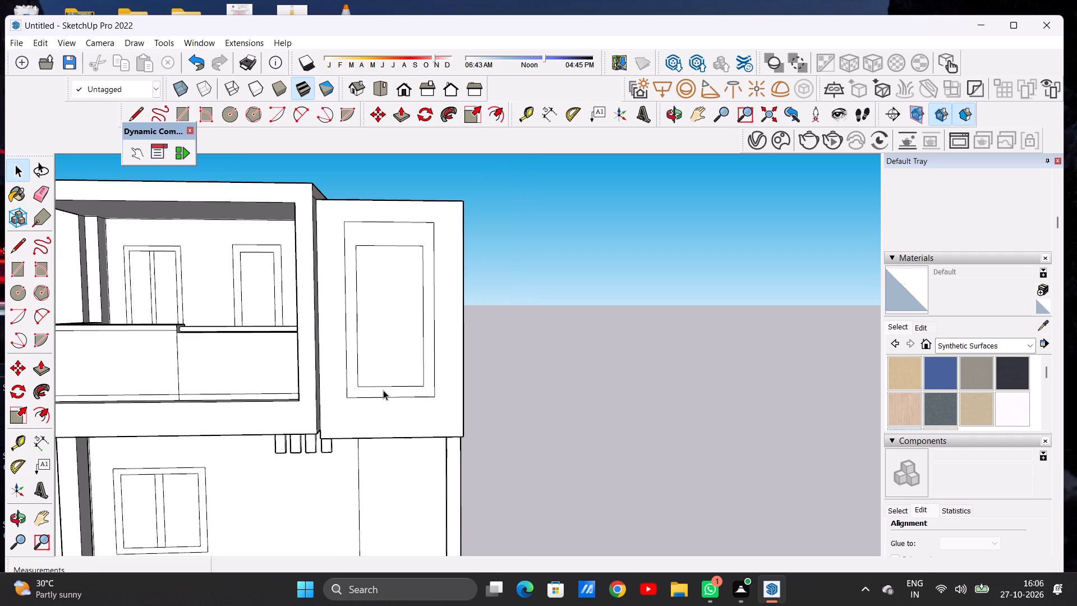
scroll(383, 390, "down", 3)
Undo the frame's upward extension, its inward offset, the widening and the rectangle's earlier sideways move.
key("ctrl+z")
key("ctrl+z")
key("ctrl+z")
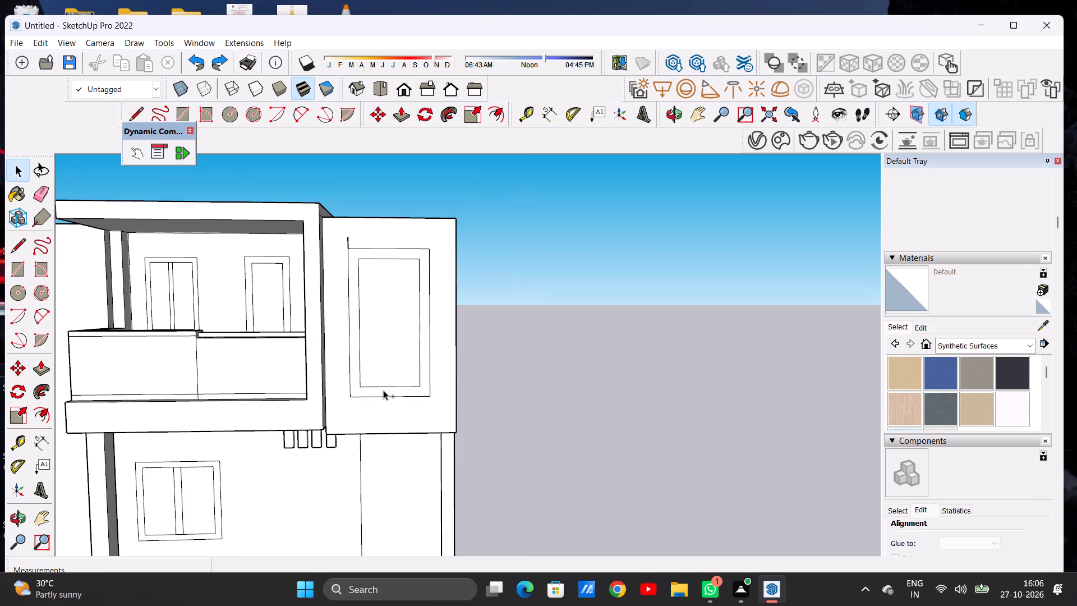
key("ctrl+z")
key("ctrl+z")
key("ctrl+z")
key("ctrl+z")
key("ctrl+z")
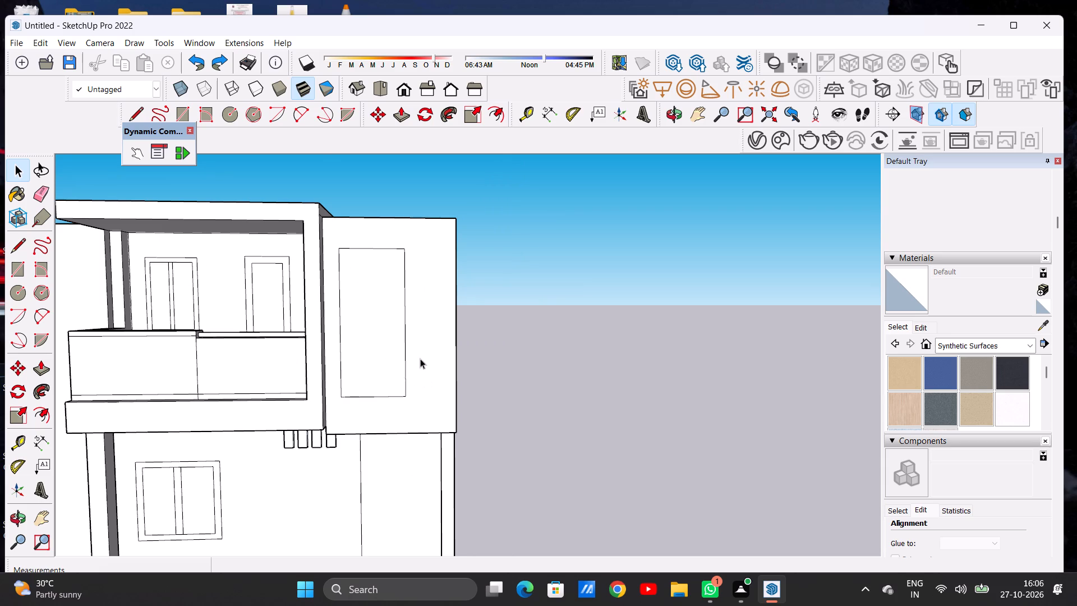
Move the tall upper-wall rectangle with its edges horizontally about 8 3/8" away from the balcony.
scroll(427, 359, "down", 3)
double_click(388, 372)
key("m")
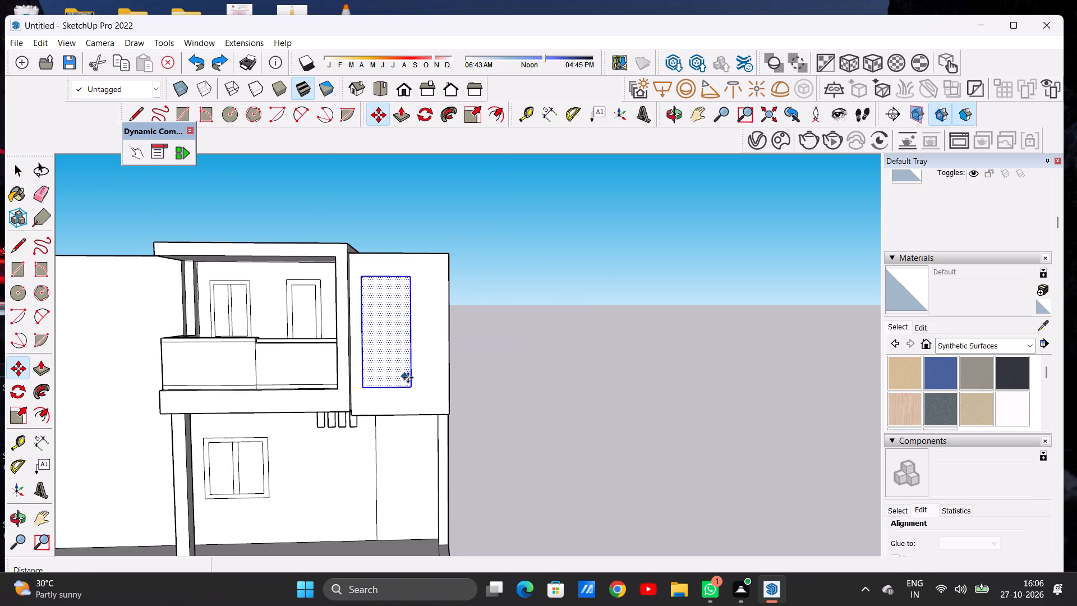
left_click(413, 383)
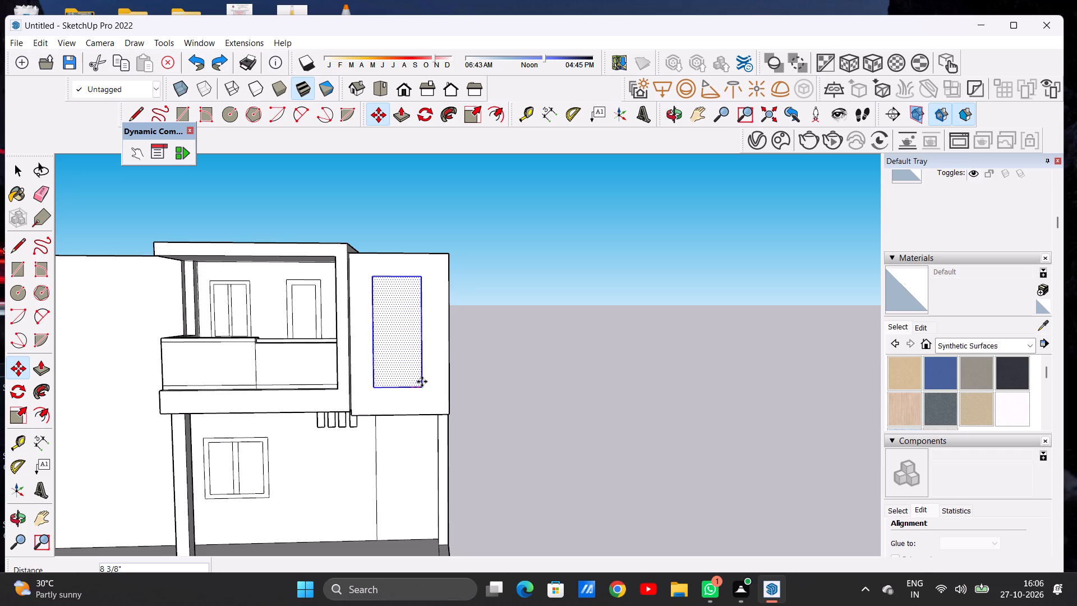
left_click(422, 382)
key("space")
left_click(528, 365)
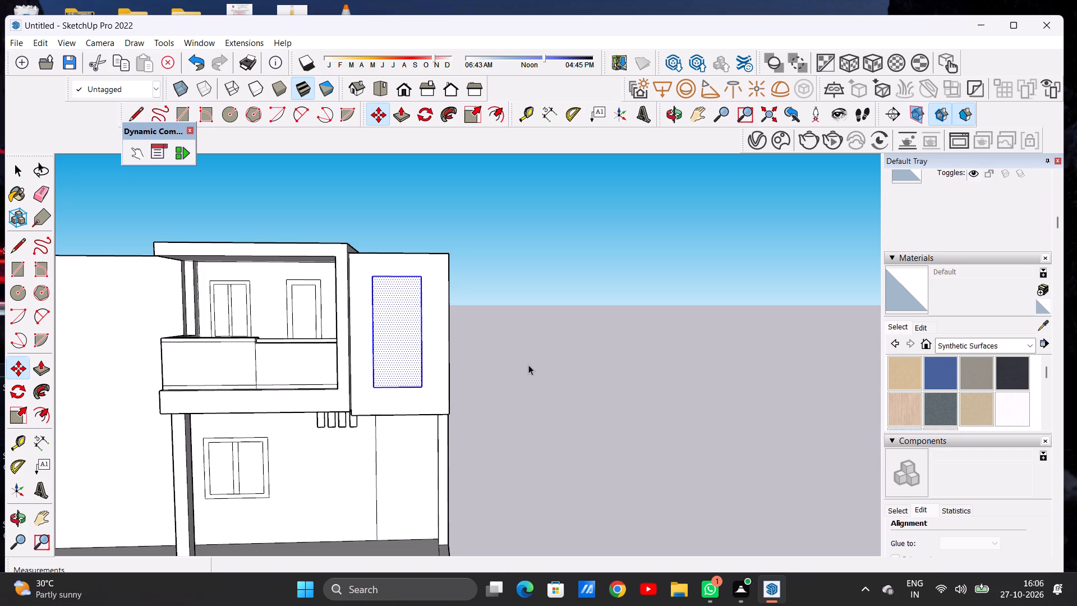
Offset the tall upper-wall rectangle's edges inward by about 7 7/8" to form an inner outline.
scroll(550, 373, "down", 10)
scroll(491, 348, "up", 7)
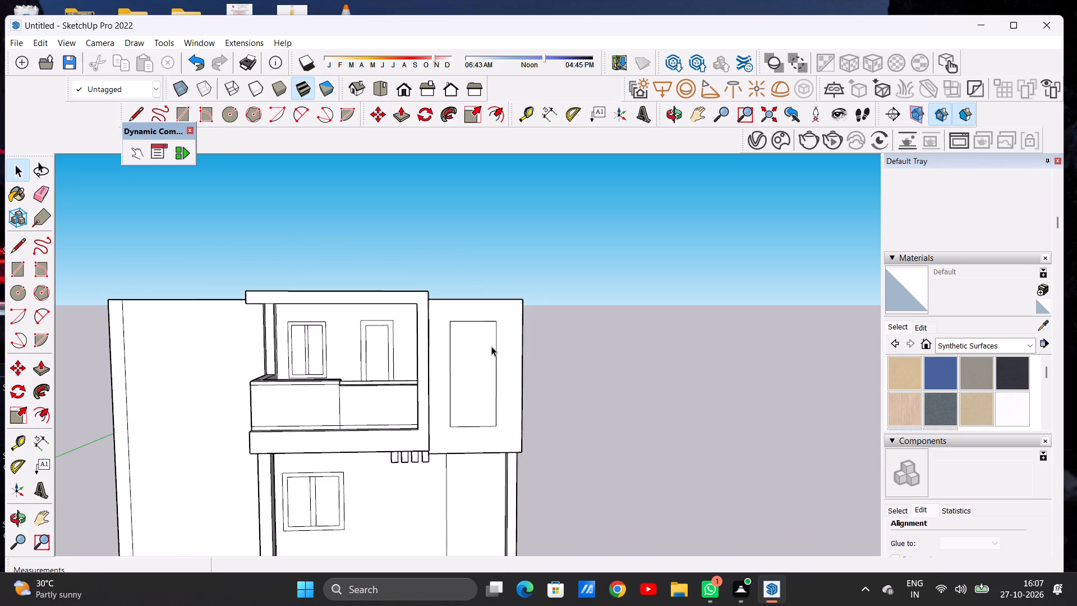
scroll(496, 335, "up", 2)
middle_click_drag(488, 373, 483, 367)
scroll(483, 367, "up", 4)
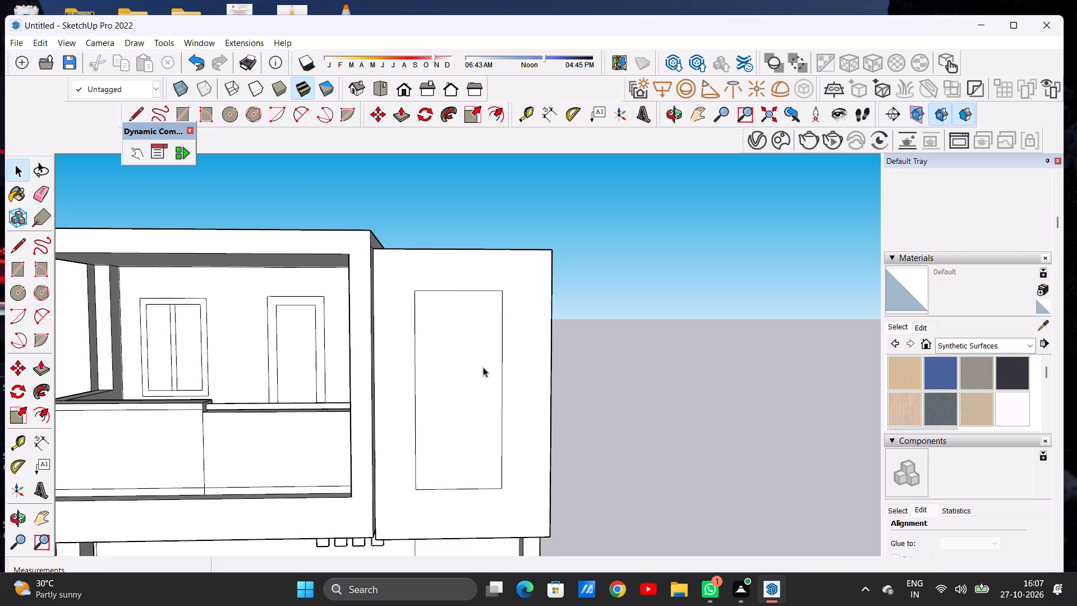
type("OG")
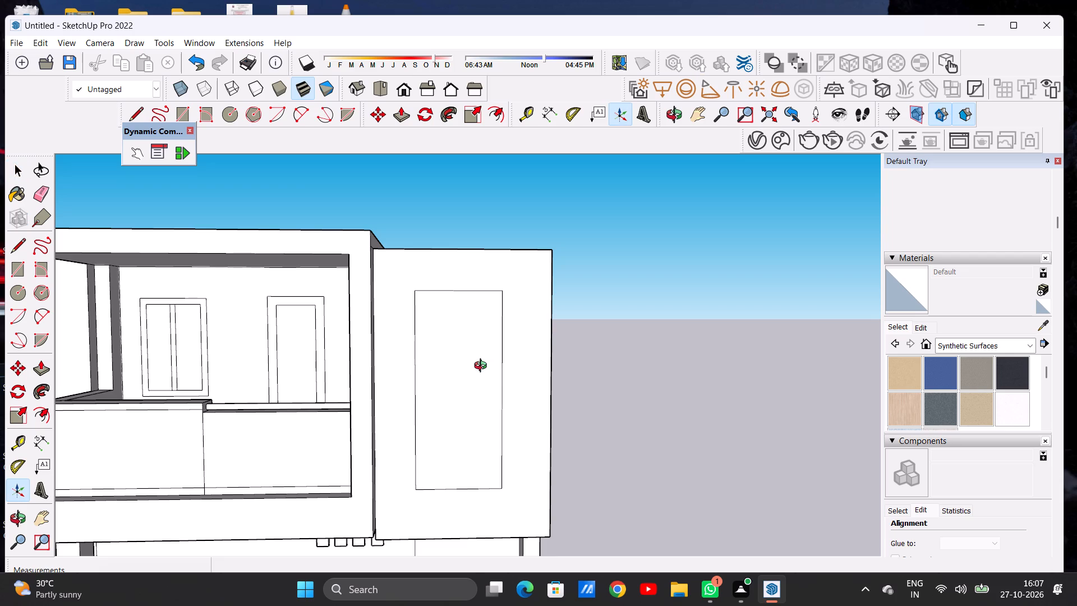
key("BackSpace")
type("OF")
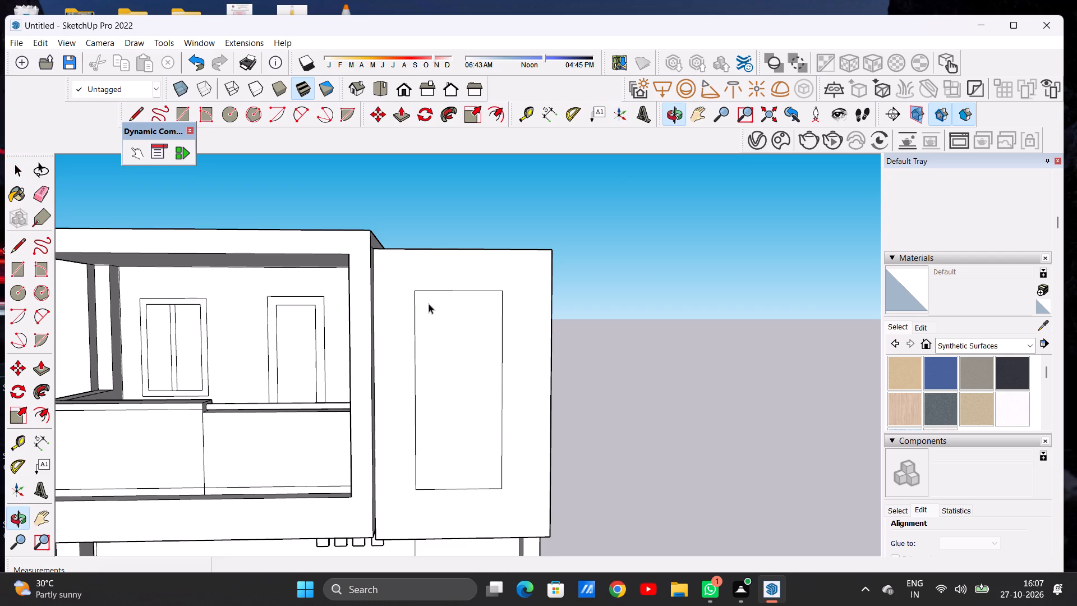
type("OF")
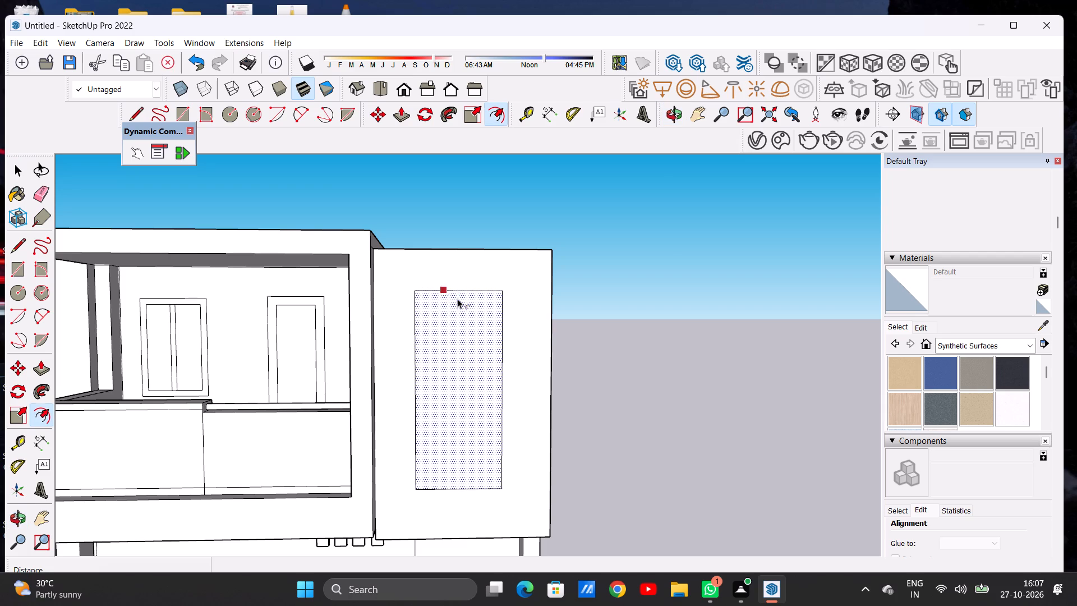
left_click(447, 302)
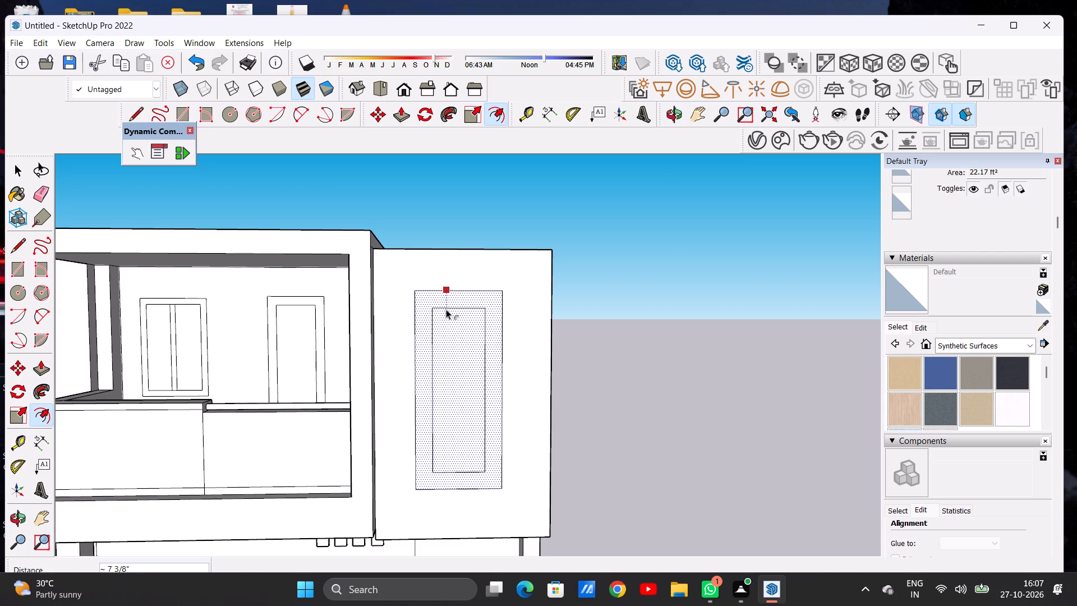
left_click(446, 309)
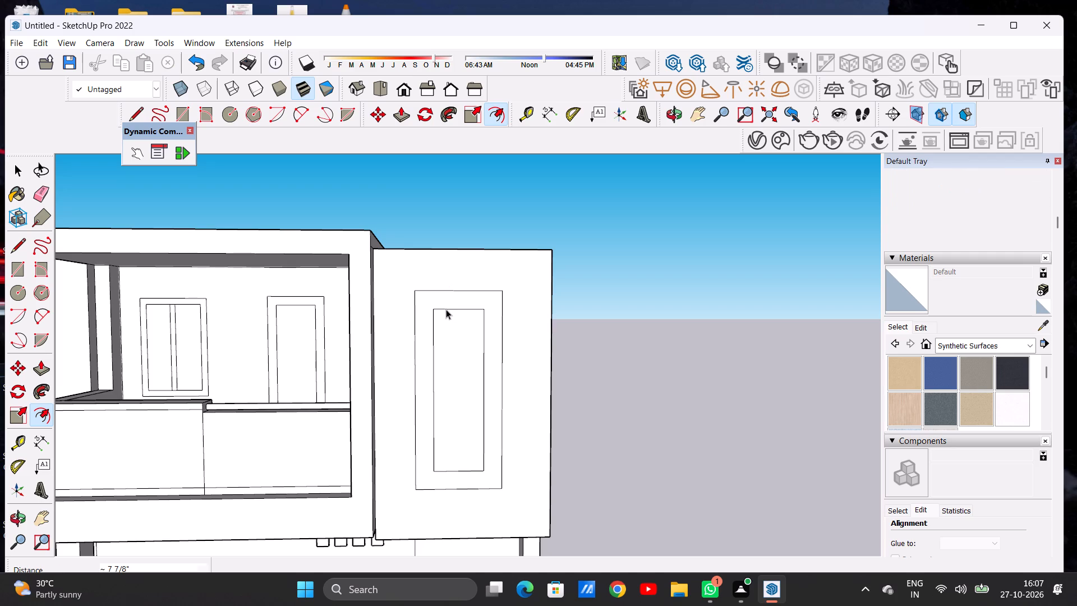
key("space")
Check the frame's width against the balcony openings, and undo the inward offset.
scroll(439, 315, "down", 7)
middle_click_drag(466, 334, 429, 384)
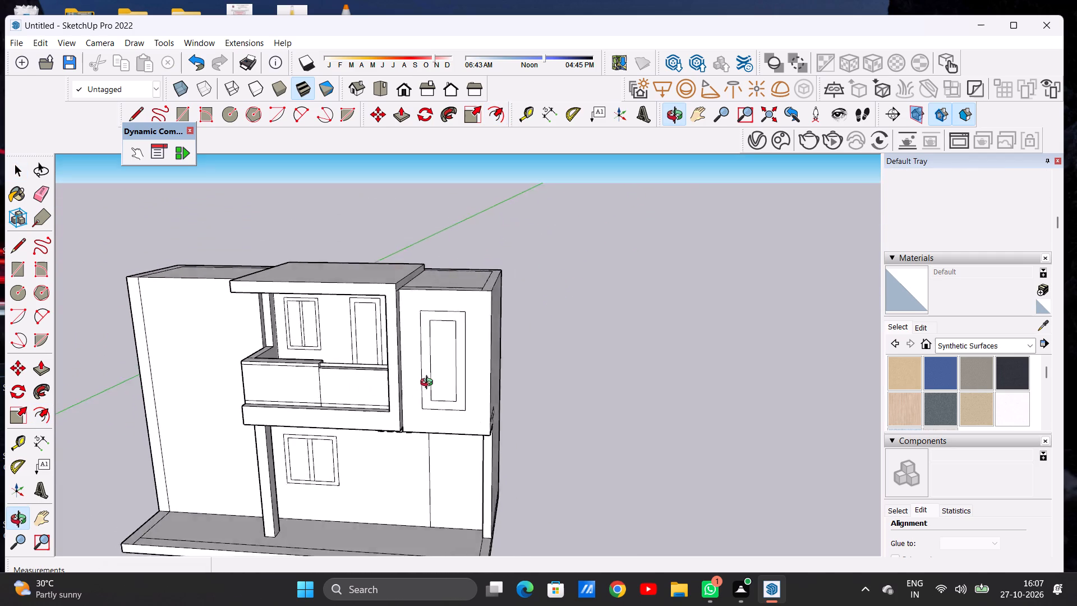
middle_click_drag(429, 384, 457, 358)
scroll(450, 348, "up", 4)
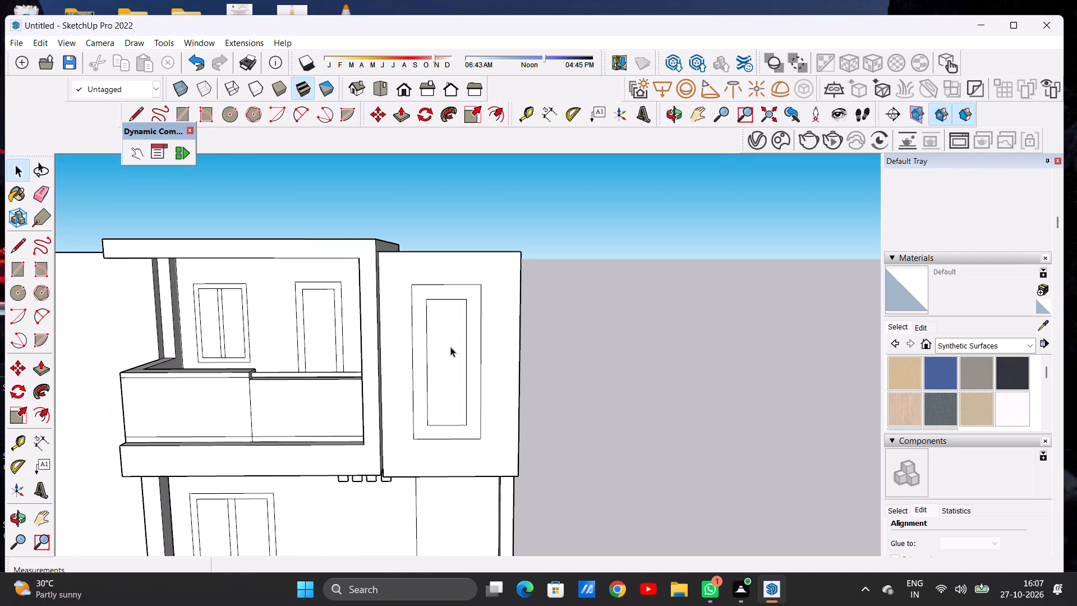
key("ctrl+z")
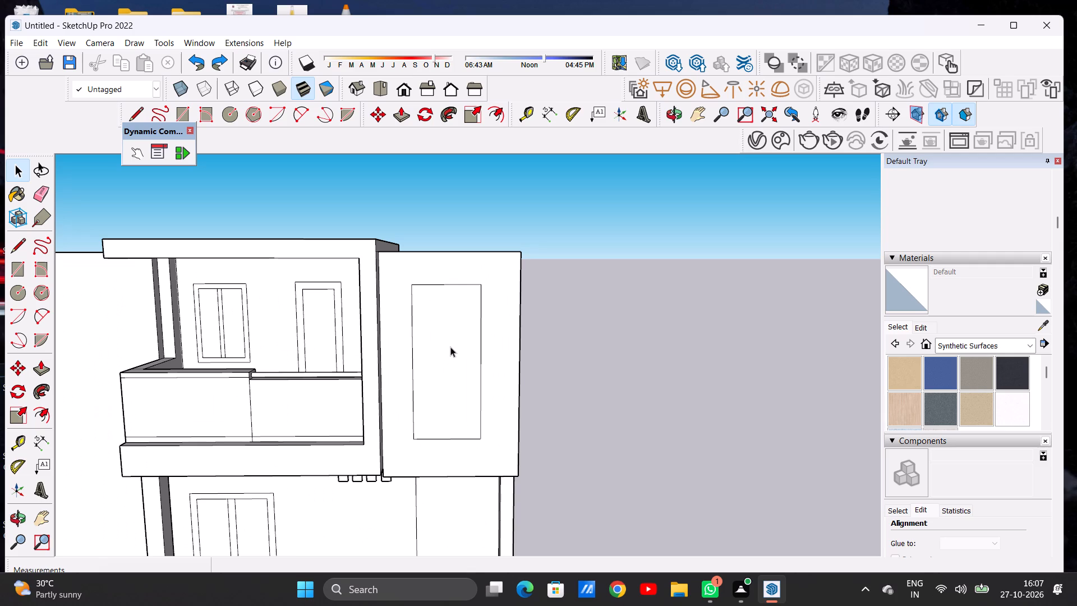
Offset the tall upper-wall rectangle's edges inward by about 6 1/4" to form a narrower frame.
type("OF")
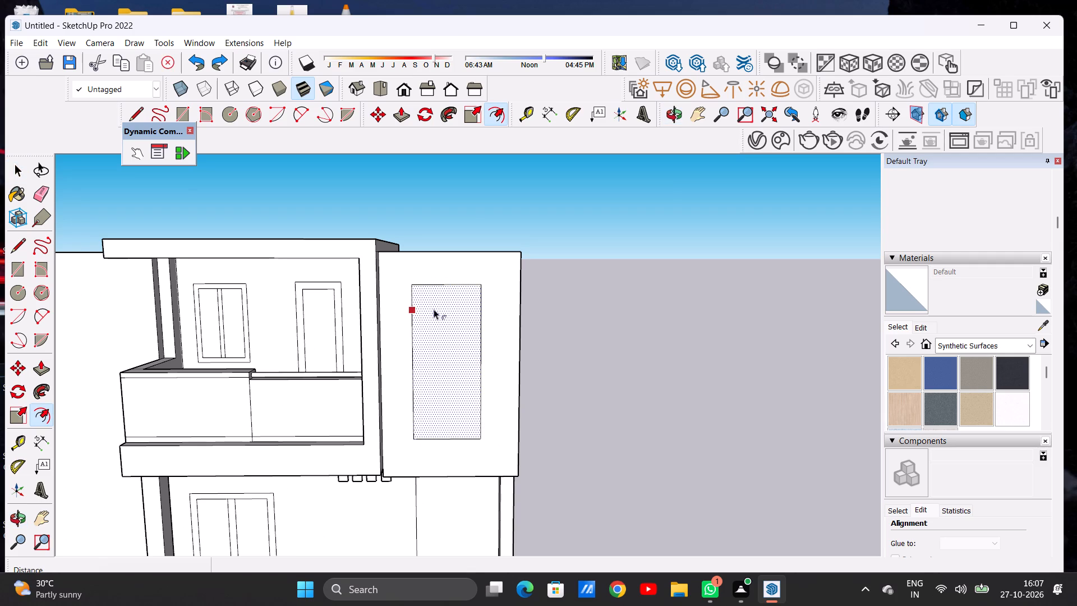
left_click(427, 296)
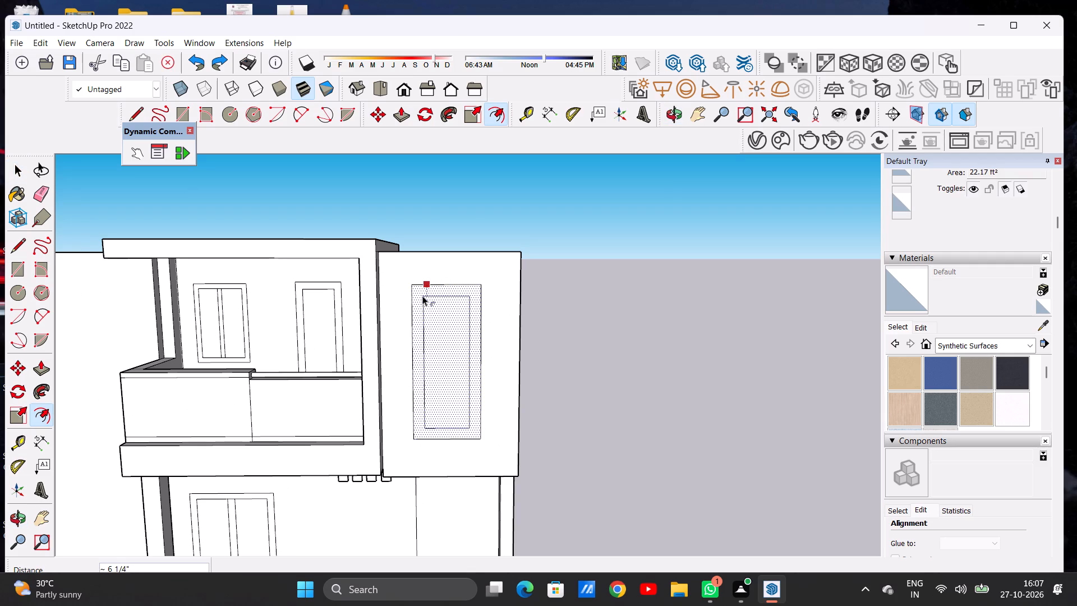
left_click(422, 296)
key("space")
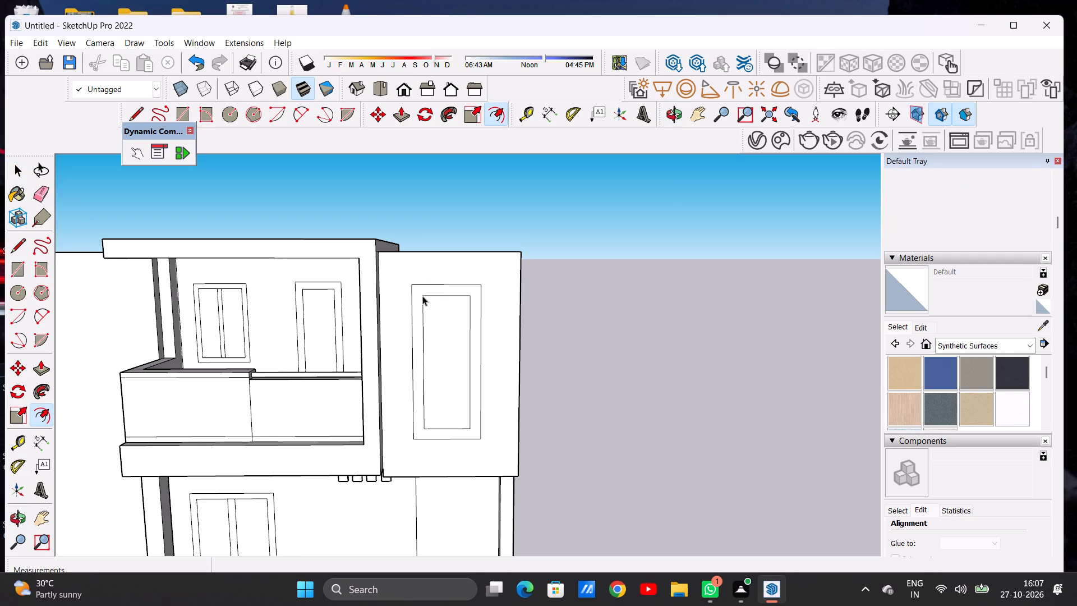
Lower the inner outline's top with a new horizontal line about 2' 1 7/16" long, erasing the former top edge and side stubs.
type("L")
scroll(427, 312, "down", 1)
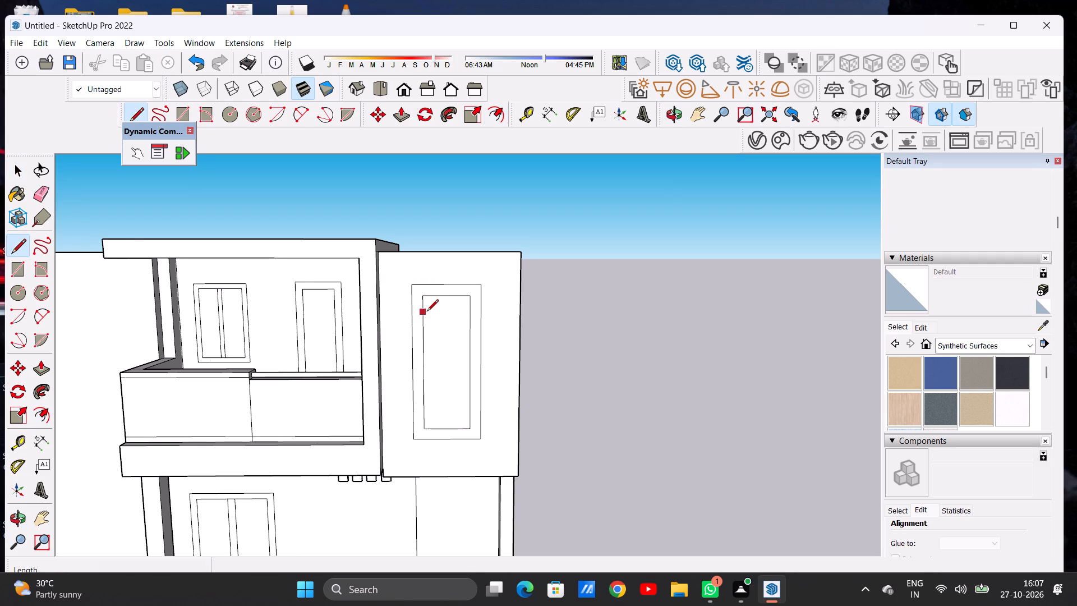
scroll(449, 315, "up", 3)
left_click(414, 301)
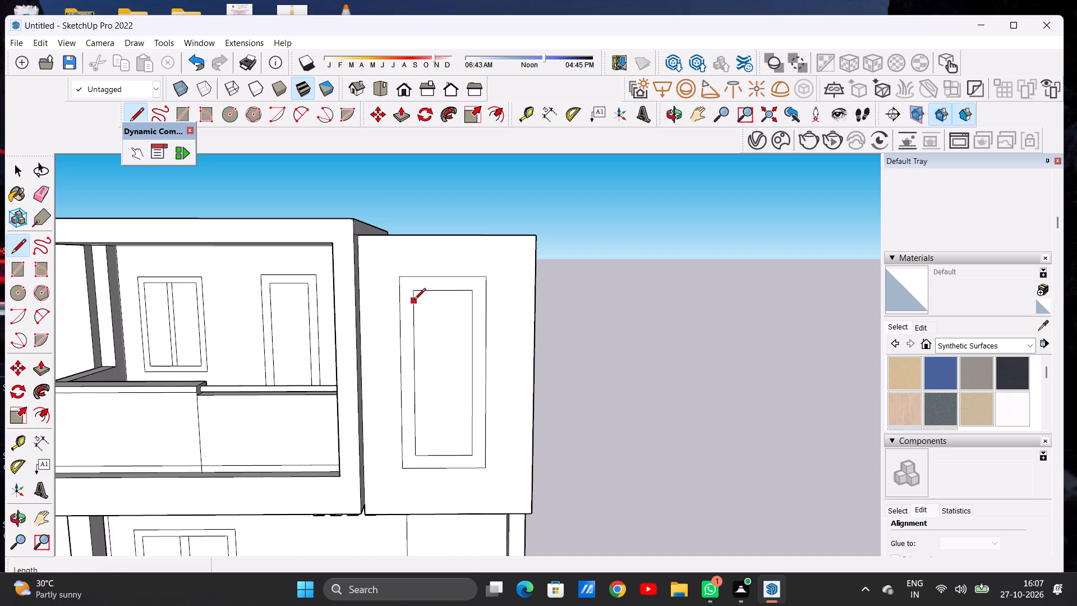
left_click(472, 300)
key("e")
scroll(473, 297, "up", 4)
left_click_drag(470, 287, 470, 294)
left_click_drag(464, 291, 475, 299)
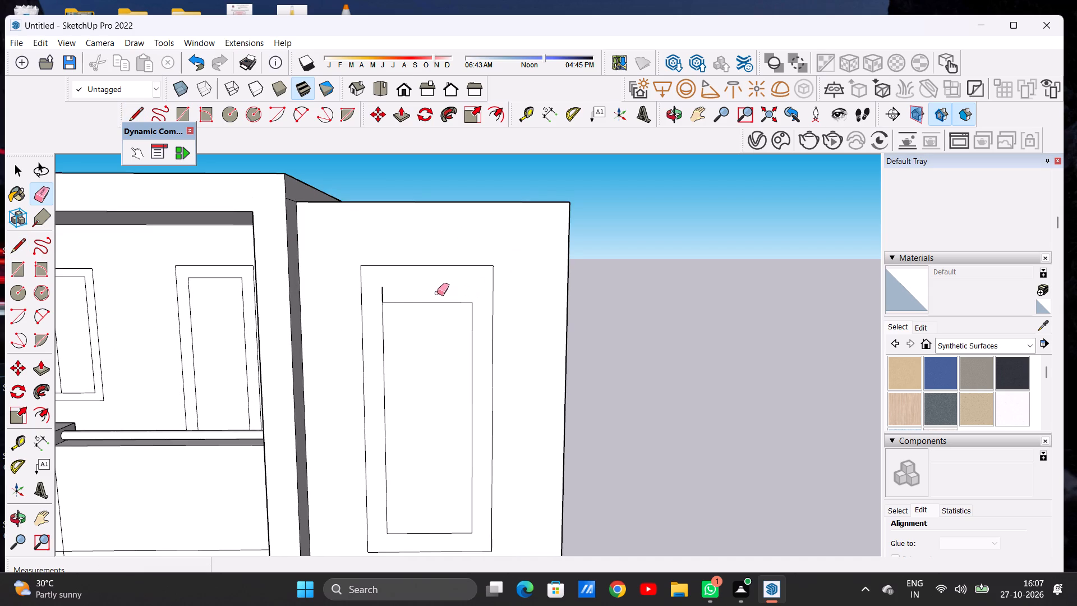
left_click_drag(394, 295, 372, 301)
key("space")
Raise the inner outline's bottom with a new horizontal line just above it, erasing the former bottom edge and side stubs.
scroll(427, 319, "down", 12)
scroll(431, 378, "up", 5)
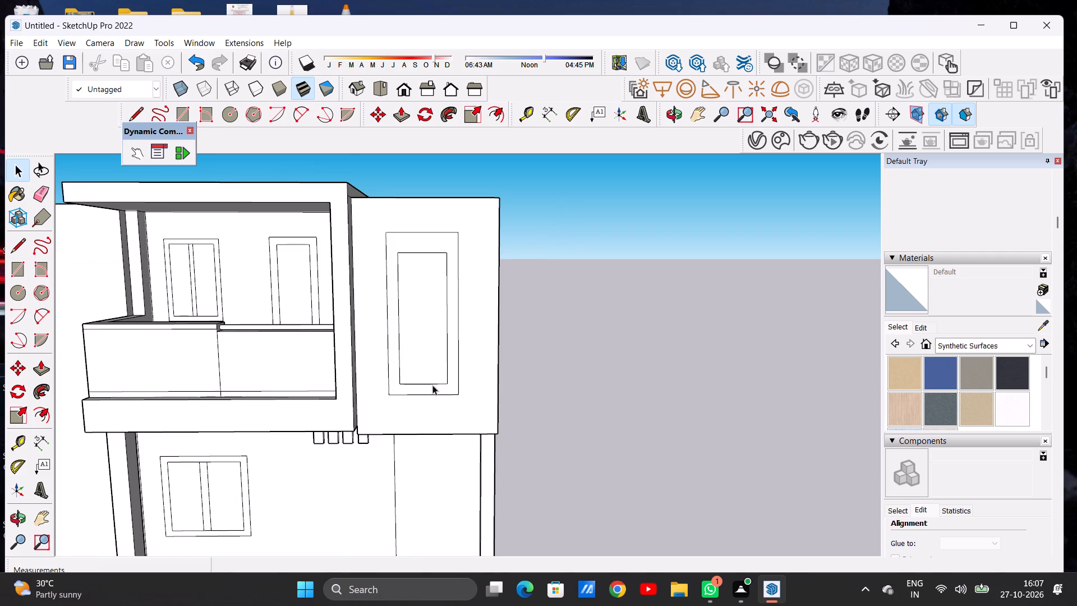
scroll(432, 385, "up", 1)
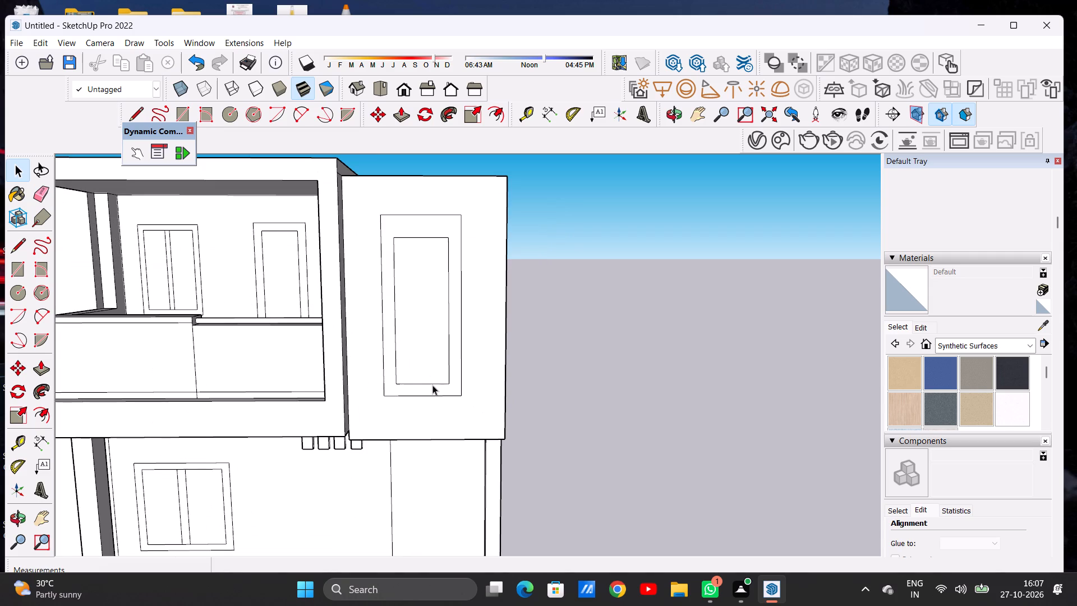
key("l")
scroll(432, 385, "up", 3)
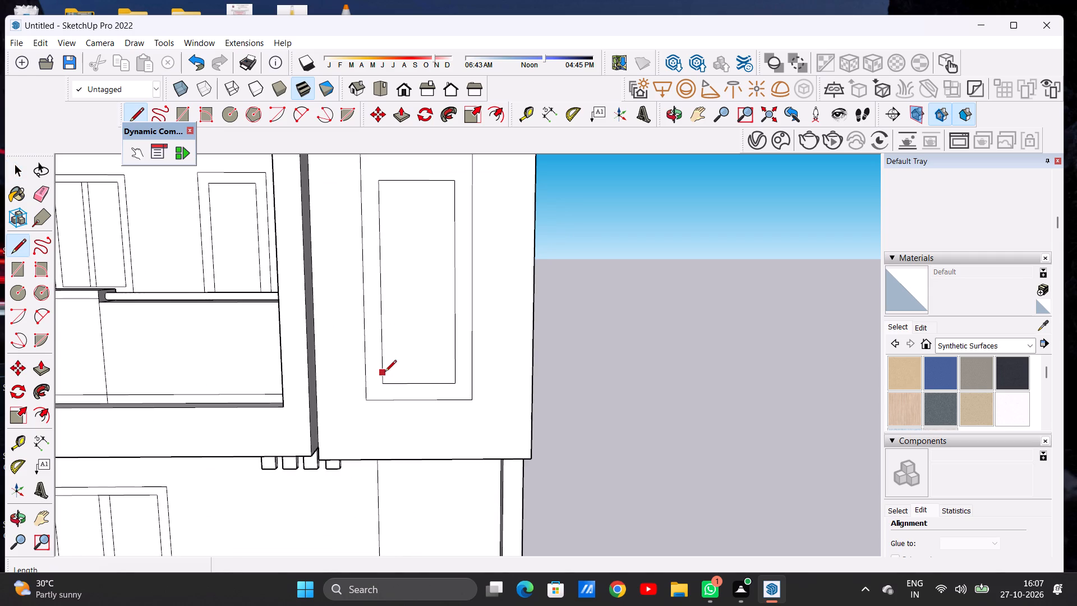
left_click(385, 373)
left_click(454, 371)
key("space")
type("E")
scroll(453, 381, "up", 8)
left_click_drag(452, 380, 459, 388)
left_click_drag(329, 380, 321, 380)
key("space")
Push the inner panel of the tall upper-wall frame slightly into the wall to form a recess.
scroll(353, 400, "down", 19)
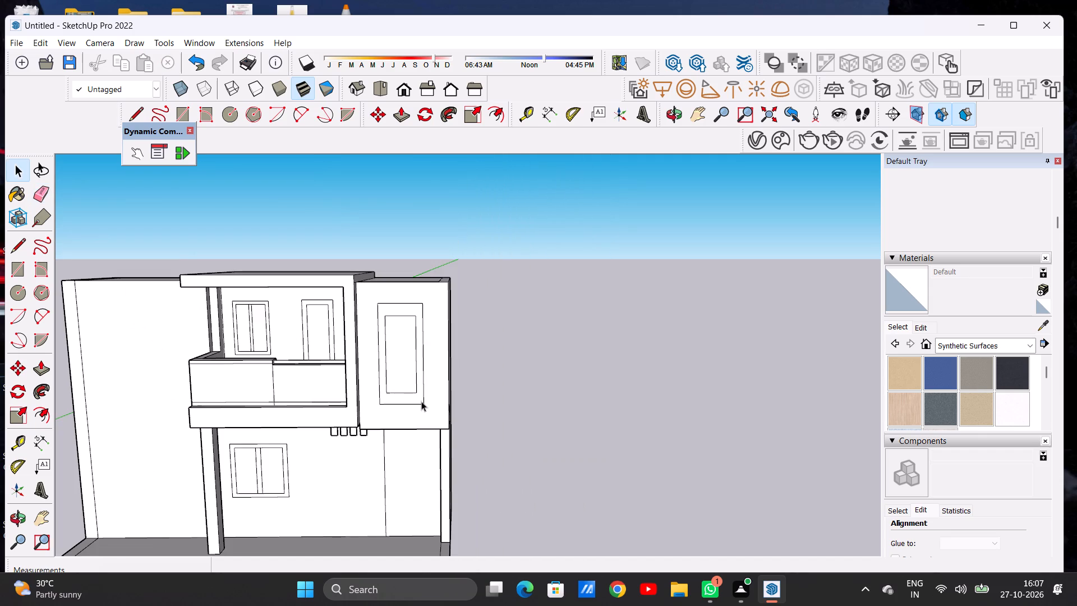
key("p")
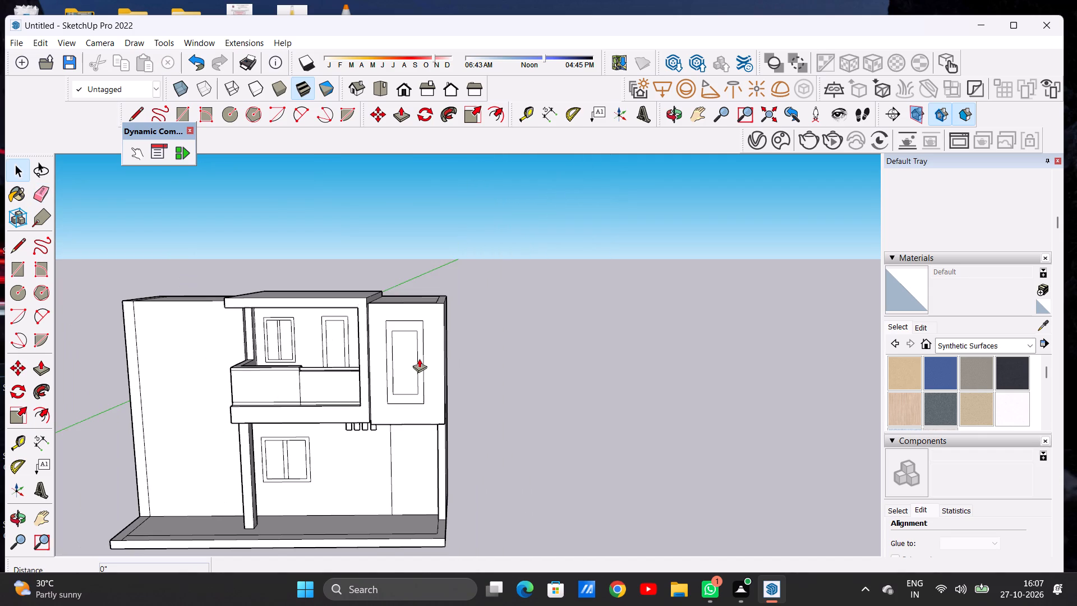
scroll(410, 352, "up", 6)
scroll(401, 365, "down", 1)
scroll(401, 368, "up", 3)
left_click(393, 398)
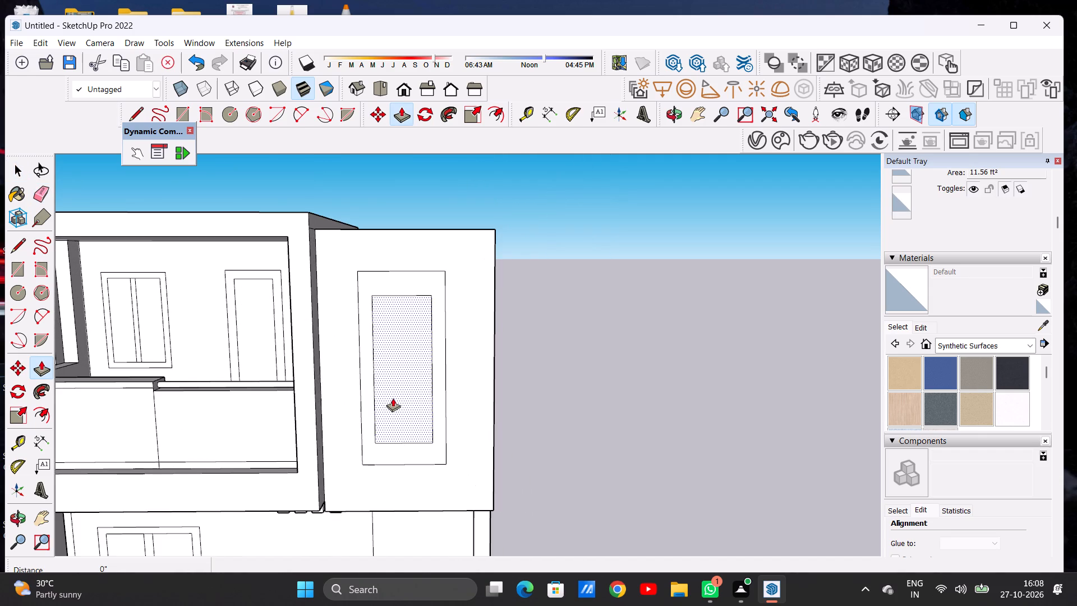
left_click(393, 394)
key("space")
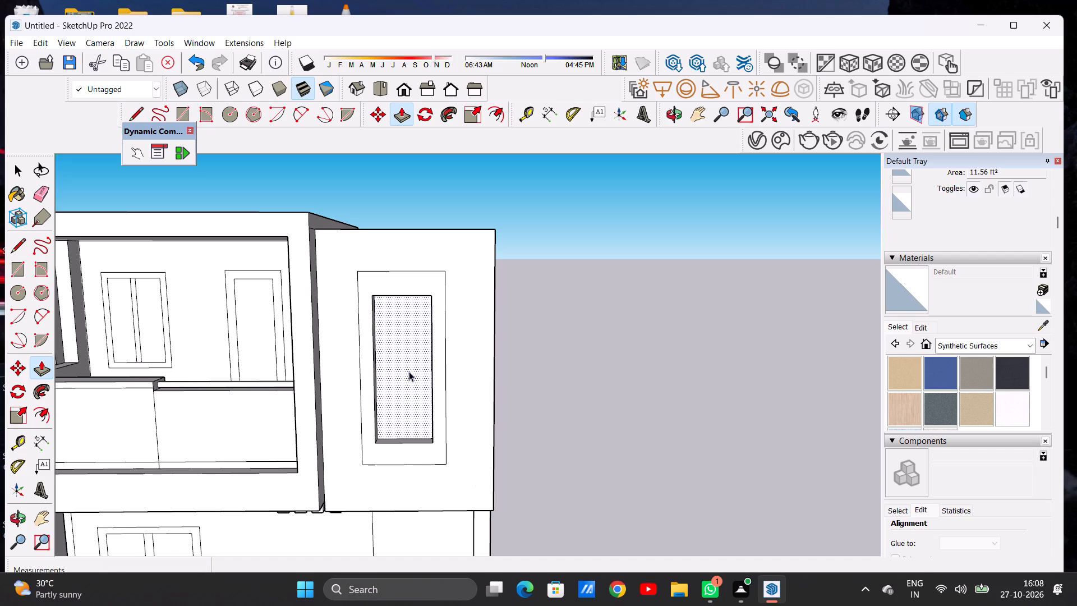
Examine the recessed upper-wall opening and its frame from several angles against the balcony and the whole house.
middle_click_drag(394, 367, 436, 386)
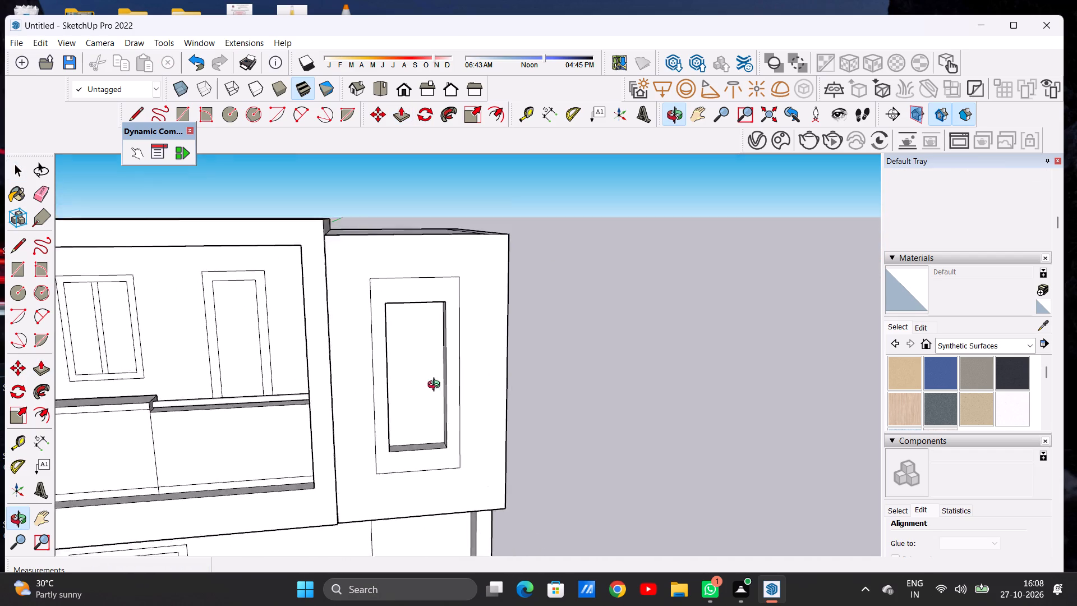
middle_click_drag(436, 386, 400, 471)
middle_click_drag(401, 452, 403, 409)
middle_click(402, 392)
scroll(402, 392, "down", 9)
middle_click_drag(414, 408, 403, 389)
scroll(448, 378, "down", 3)
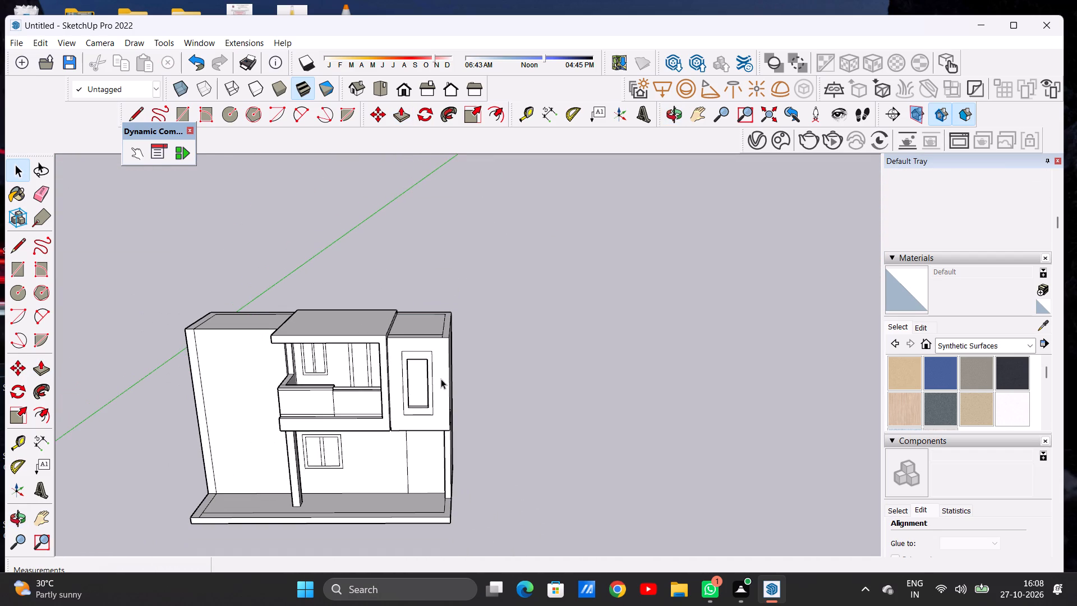
middle_click_drag(434, 406, 431, 373)
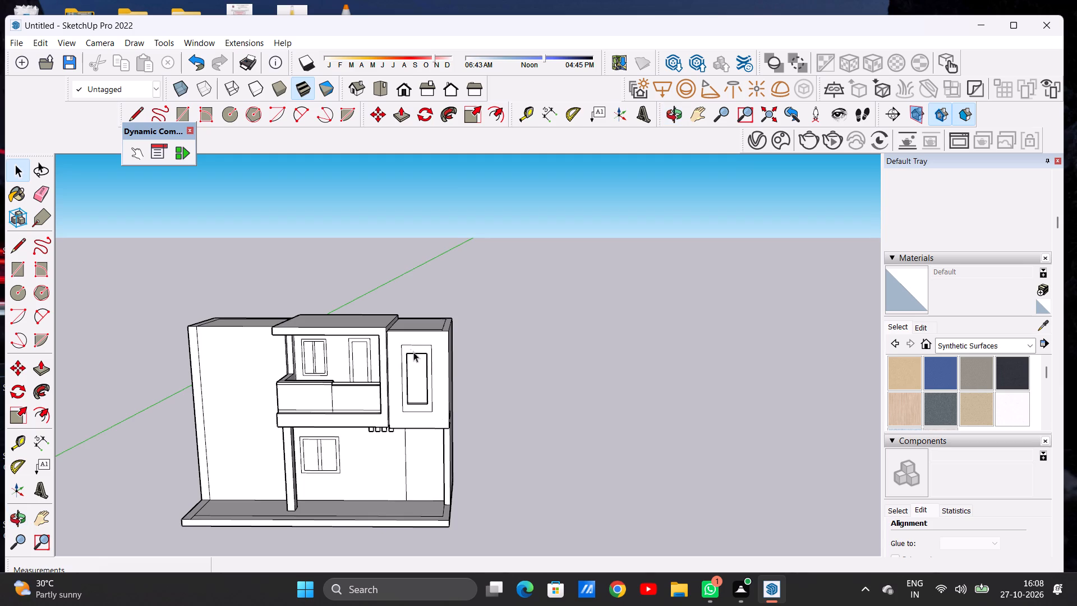
scroll(404, 339, "up", 6)
middle_click_drag(381, 365, 384, 355)
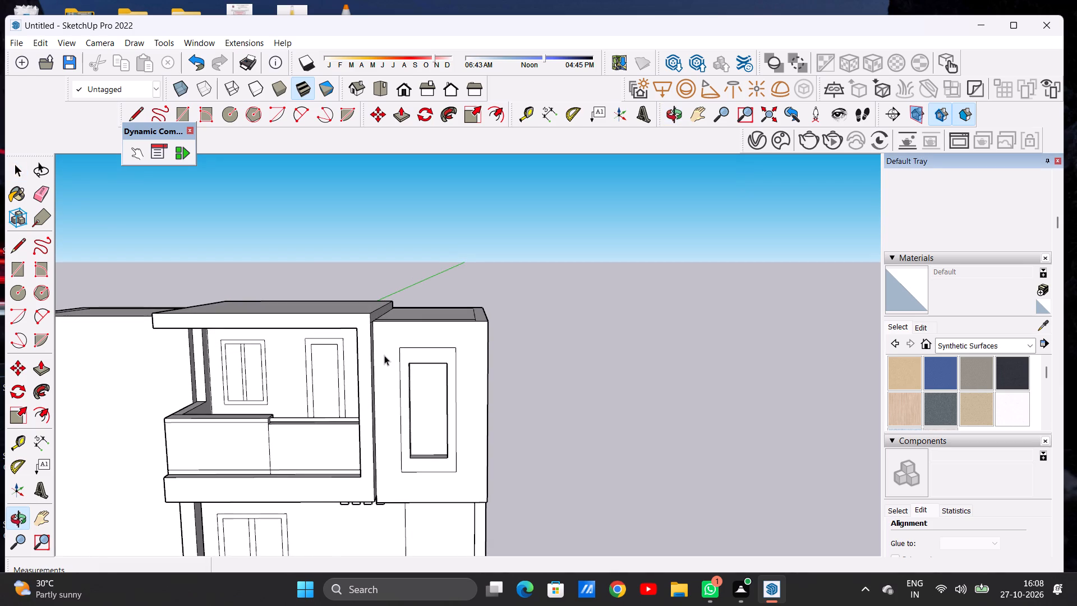
scroll(386, 350, "down", 5)
middle_click_drag(425, 371, 355, 387)
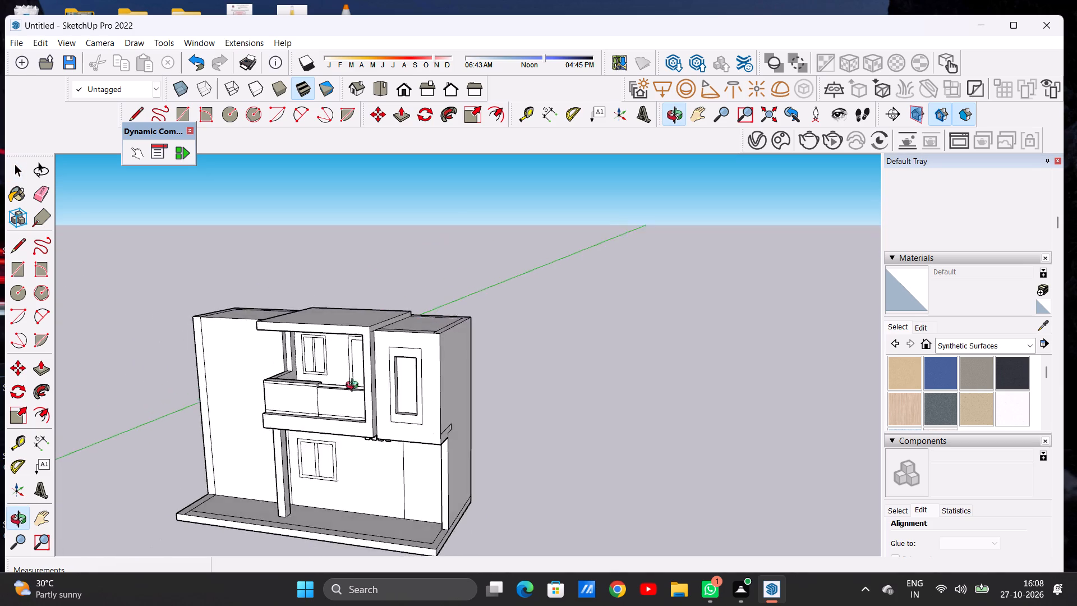
middle_click_drag(355, 387, 418, 368)
scroll(413, 353, "up", 5)
scroll(413, 353, "down", 1)
middle_click_drag(402, 347, 413, 345)
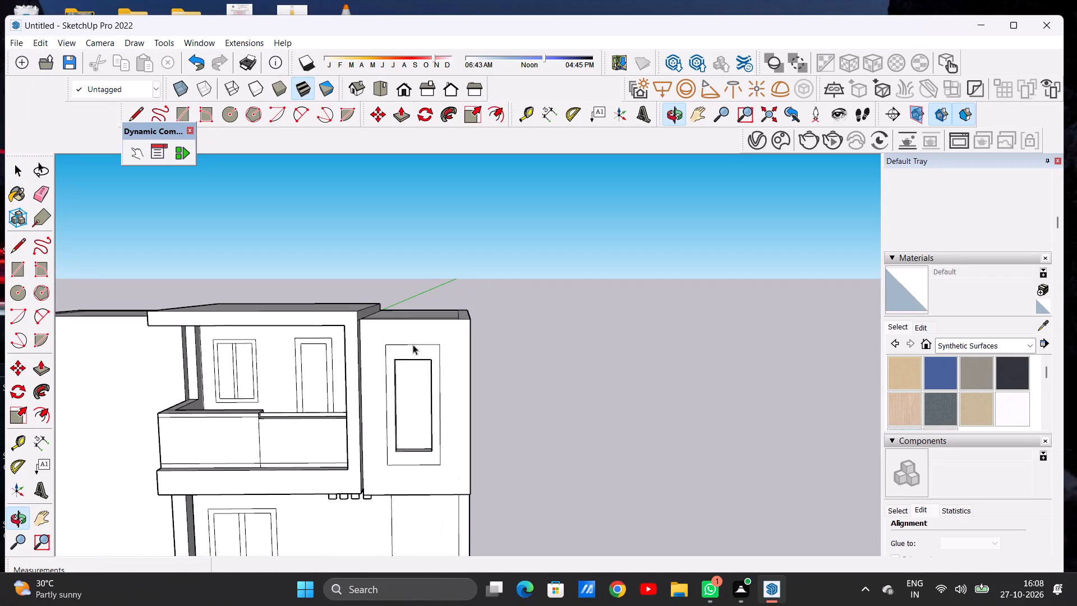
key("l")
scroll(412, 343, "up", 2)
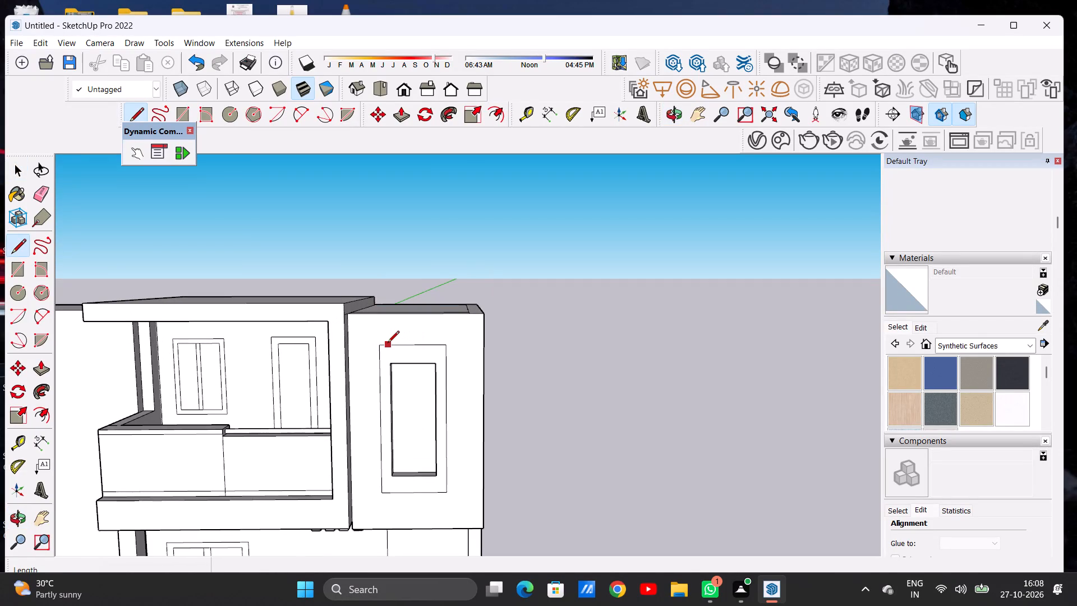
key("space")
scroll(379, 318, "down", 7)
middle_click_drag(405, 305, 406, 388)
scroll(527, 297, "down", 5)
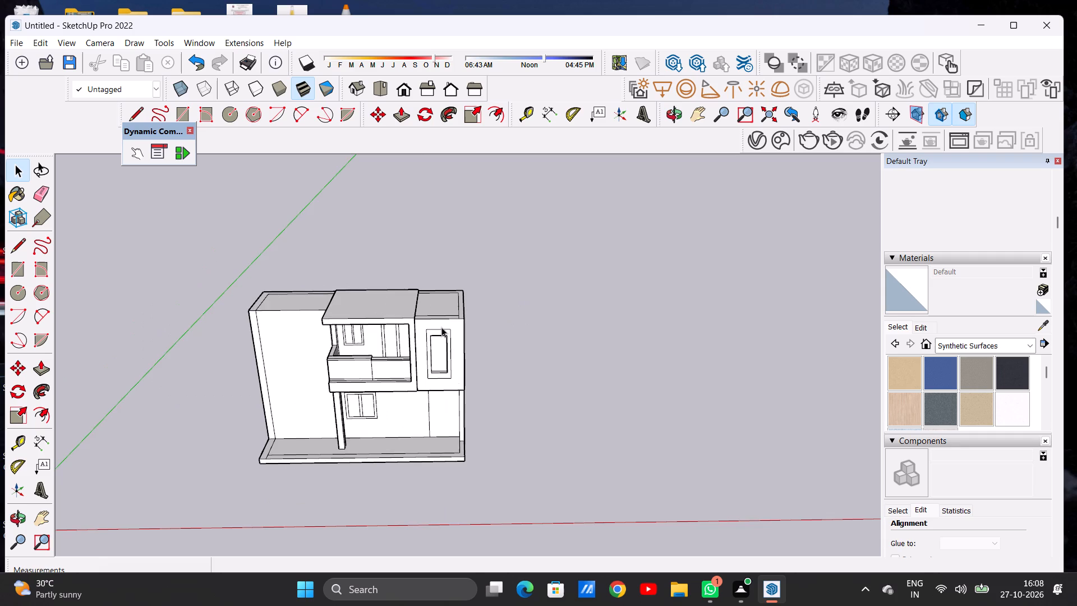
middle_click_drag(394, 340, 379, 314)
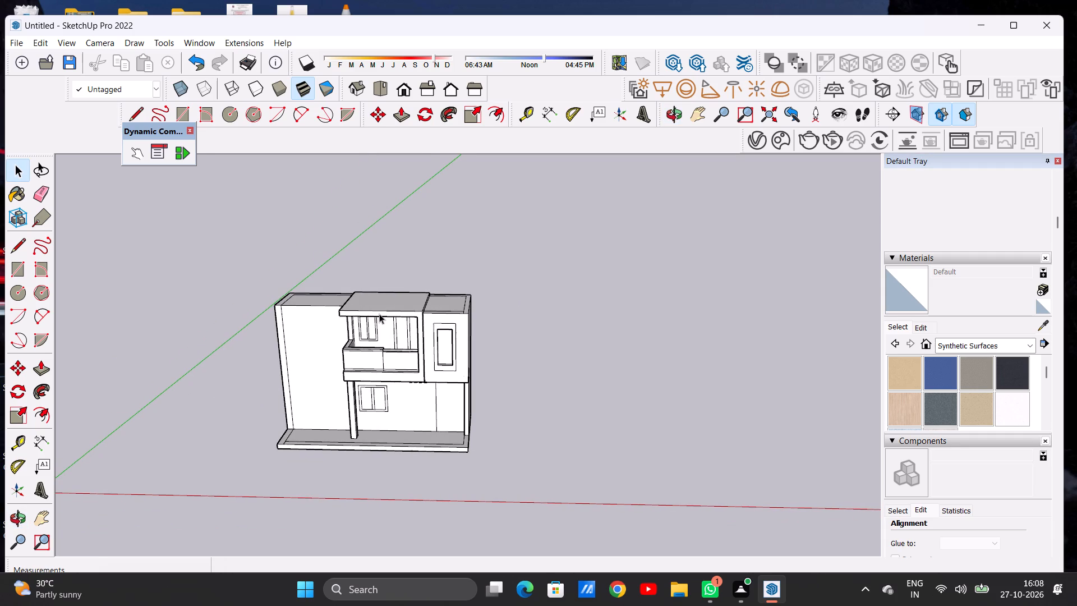
Raise the roof panel above the block with the recessed opening by 6 3/16", then pull its front strip up level with it.
key("p")
scroll(387, 313, "up", 3)
scroll(397, 317, "down", 1)
scroll(403, 318, "up", 2)
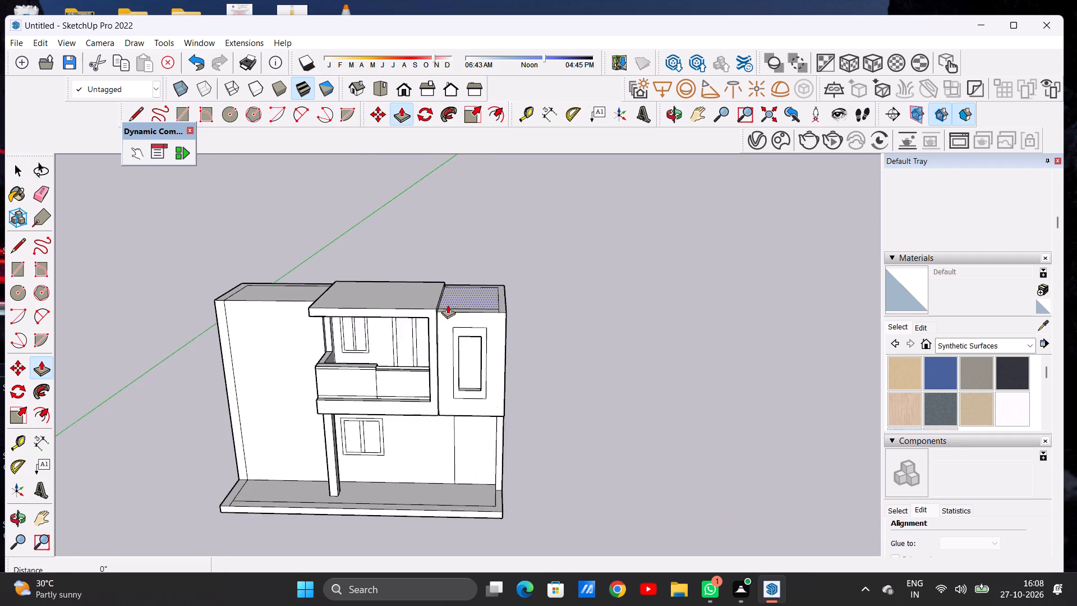
scroll(448, 305, "up", 4)
scroll(503, 304, "up", 8)
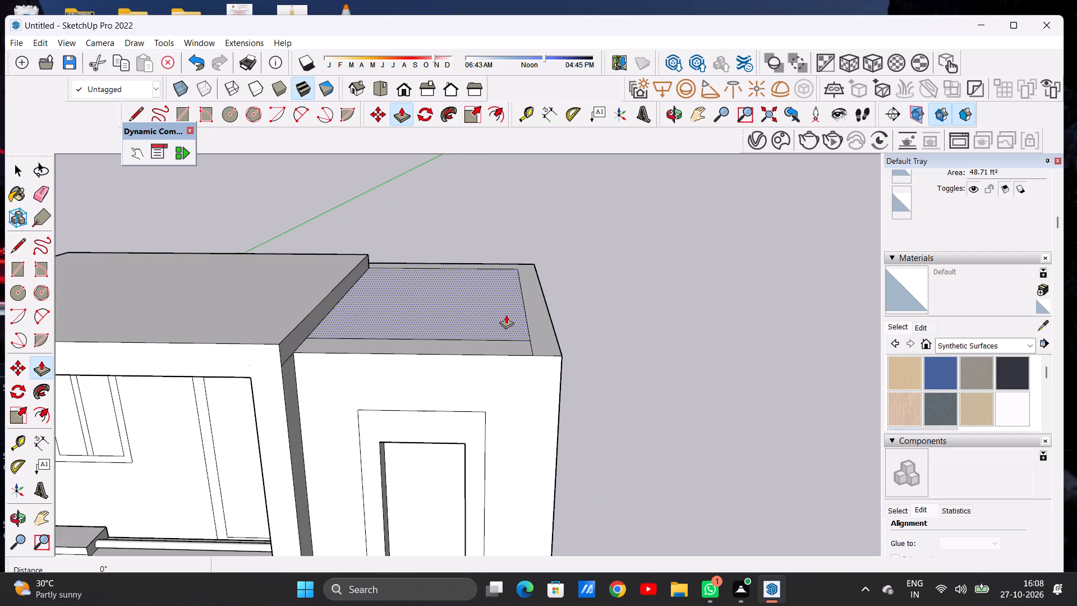
left_click(506, 315)
left_click(517, 268)
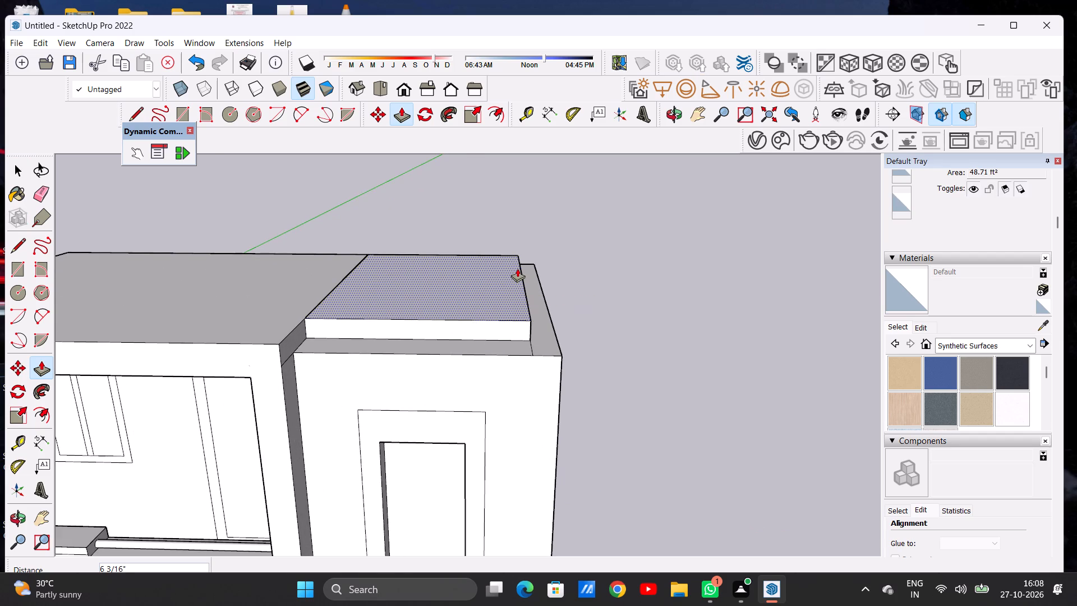
scroll(509, 343, "up", 6)
left_click(509, 343)
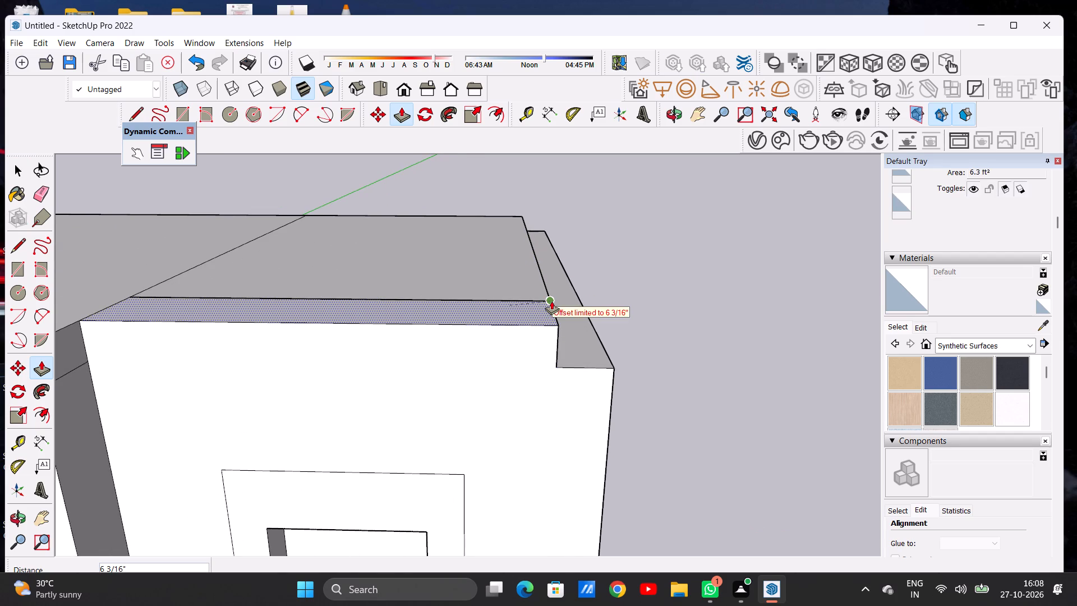
left_click(551, 301)
scroll(515, 297, "down", 10)
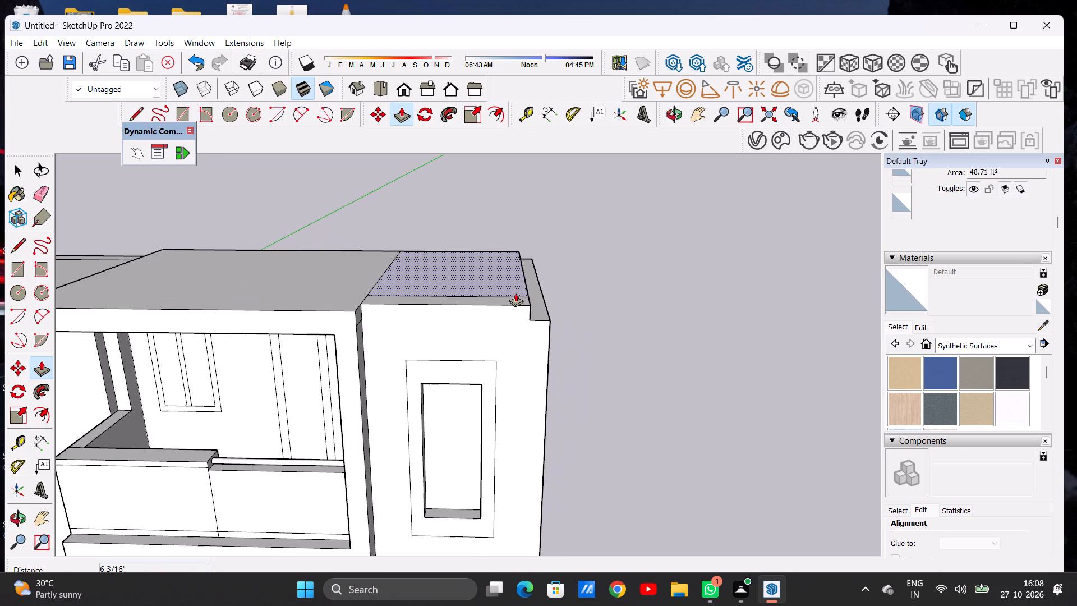
key("space")
Pull the roof's outer rim strip up flush with the raised roof panel and front strip above the recessed opening.
scroll(483, 330, "down", 2)
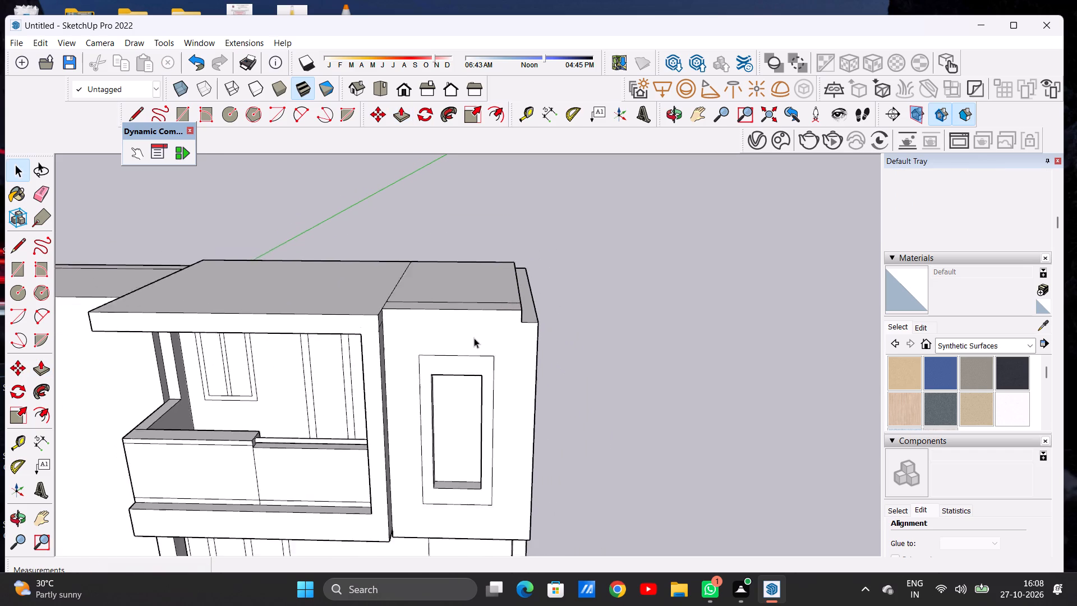
scroll(474, 338, "down", 3)
scroll(528, 334, "up", 1)
scroll(528, 334, "down", 1)
scroll(528, 334, "up", 4)
middle_click_drag(510, 311, 510, 365)
scroll(513, 347, "up", 2)
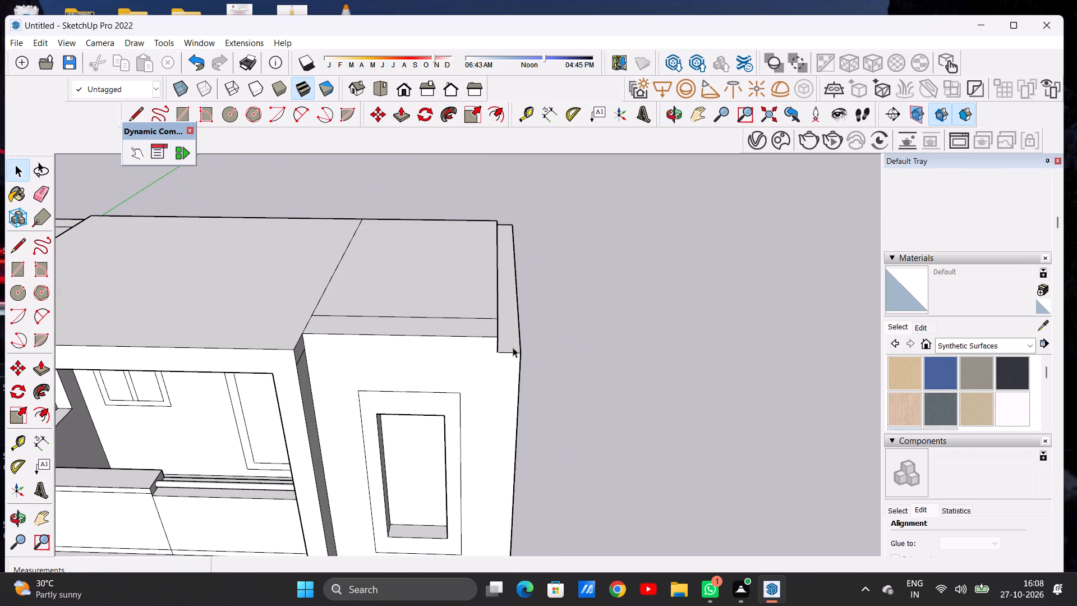
key("p")
scroll(541, 332, "up", 7)
left_click(471, 361)
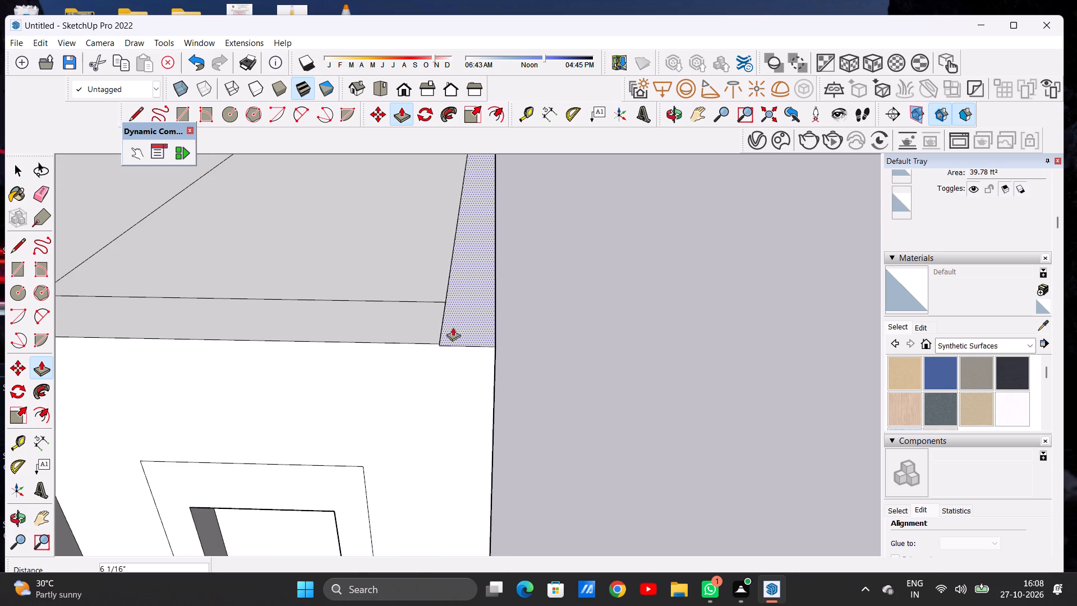
left_click(435, 342)
key("space")
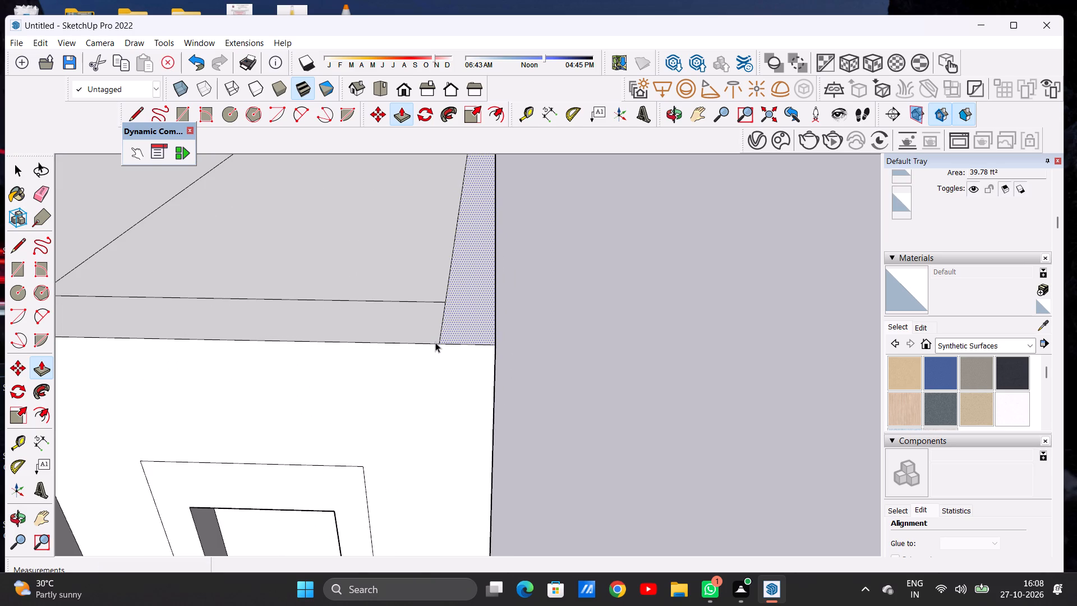
Examine the levelled roof and its rim against the canopy and the whole house from front and above.
scroll(496, 375, "down", 3)
scroll(499, 383, "up", 1)
scroll(500, 383, "down", 12)
middle_click_drag(413, 384, 413, 291)
scroll(413, 306, "down", 4)
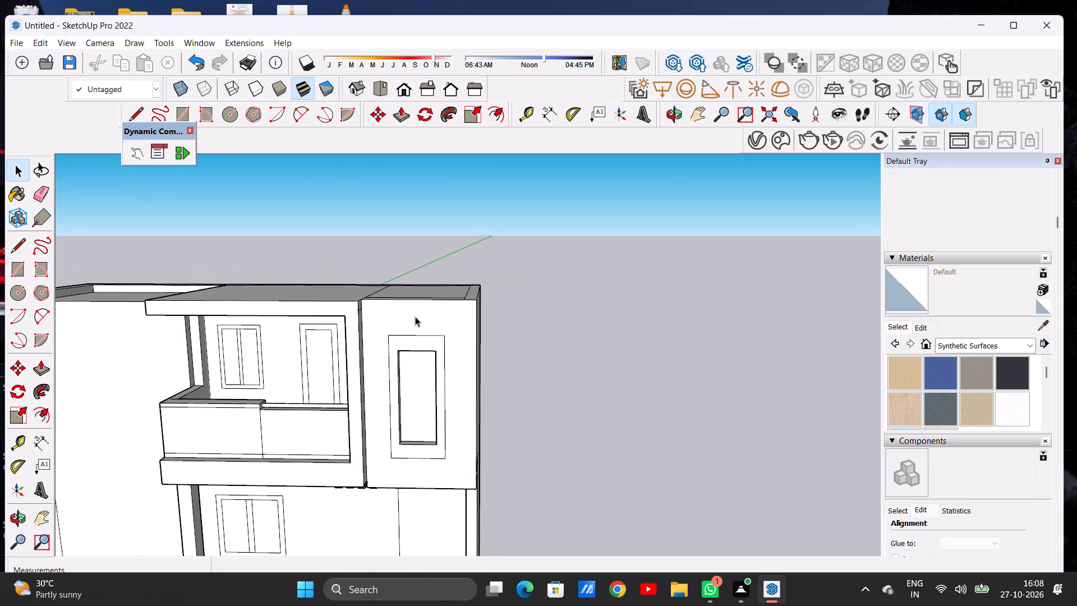
scroll(415, 315, "down", 2)
middle_click_drag(425, 303, 437, 362)
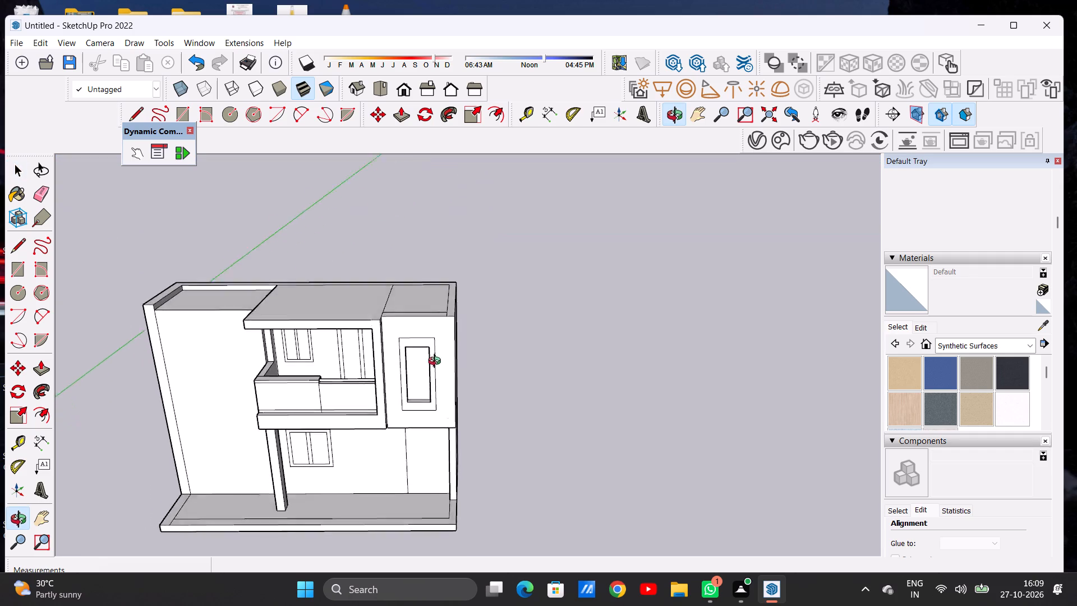
middle_click_drag(437, 362, 436, 391)
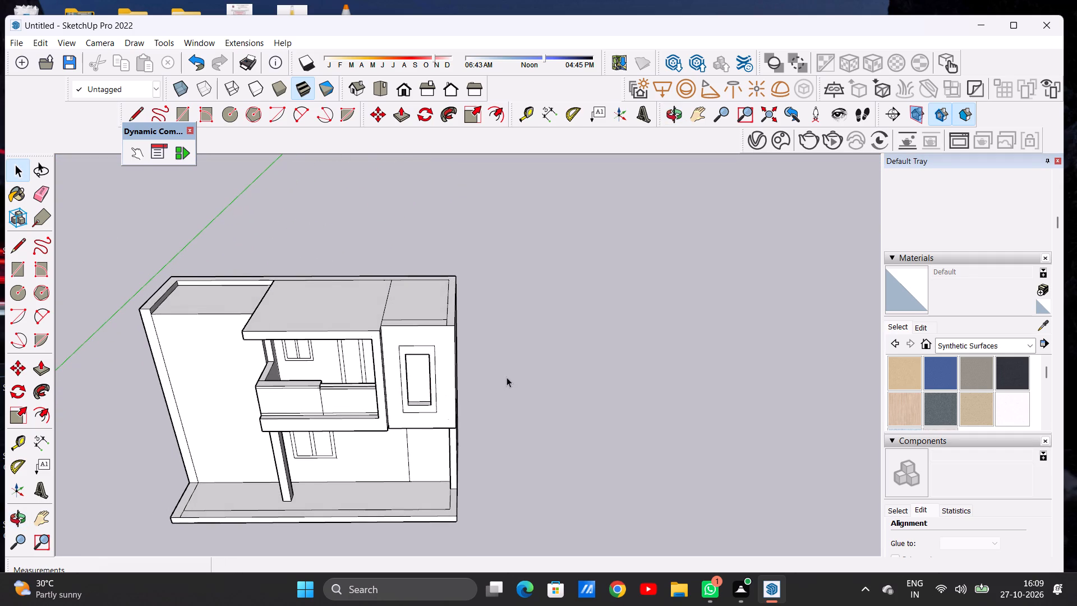
Raise the roof panel and its front strip above the recessed-opening block by 2' 4 11/16" to form a tower.
scroll(509, 377, "down", 1)
scroll(420, 323, "up", 1)
scroll(420, 323, "down", 1)
scroll(420, 323, "up", 5)
middle_click_drag(425, 335, 409, 358)
scroll(432, 299, "up", 2)
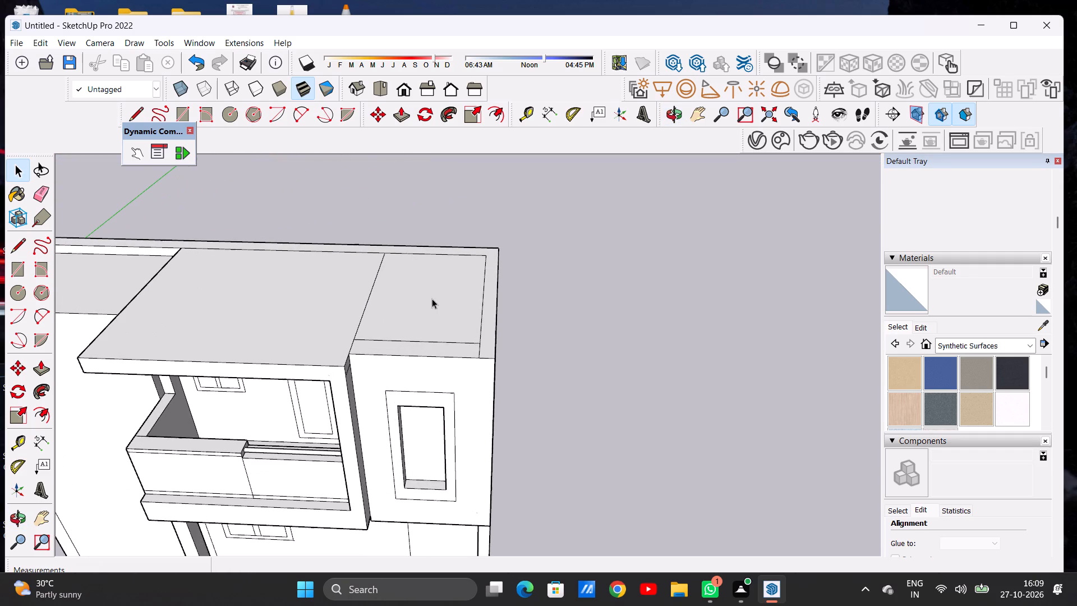
scroll(432, 299, "up", 1)
key("p")
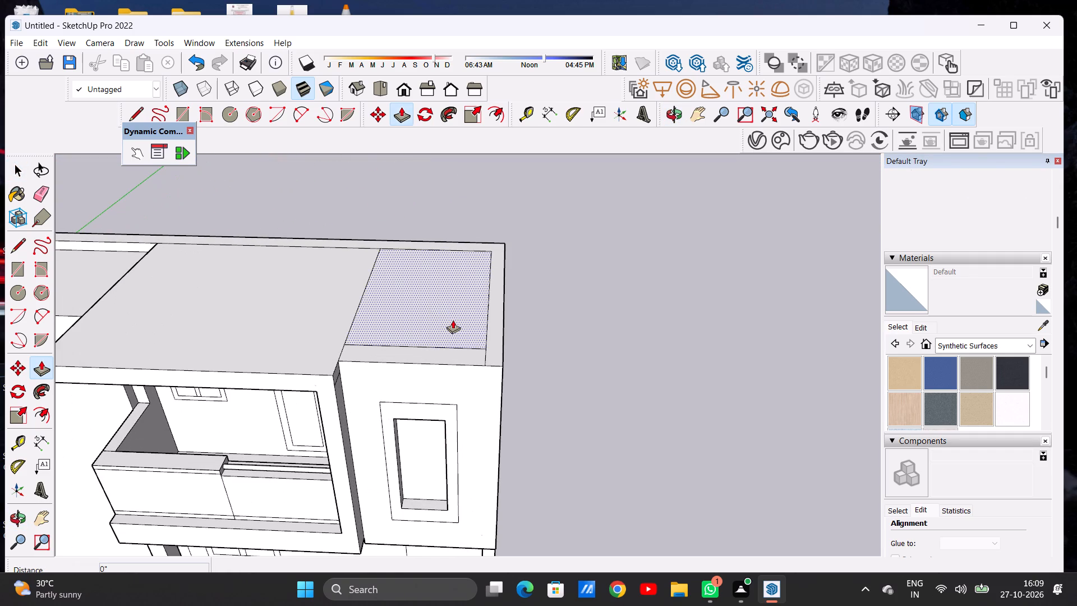
left_click(453, 320)
left_click(452, 269)
scroll(458, 348, "up", 3)
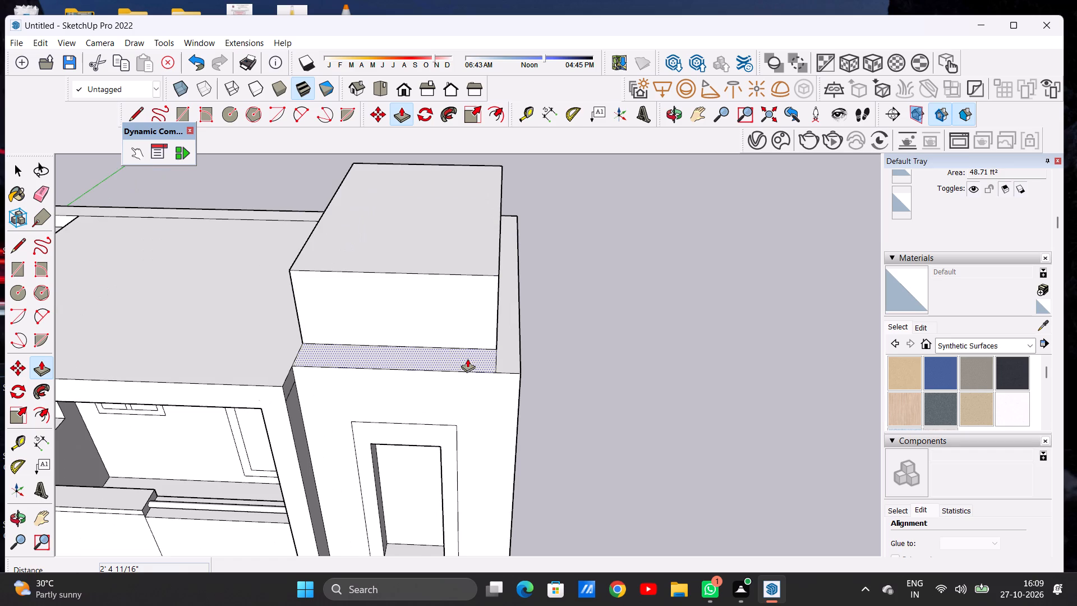
left_click(467, 359)
left_click(497, 274)
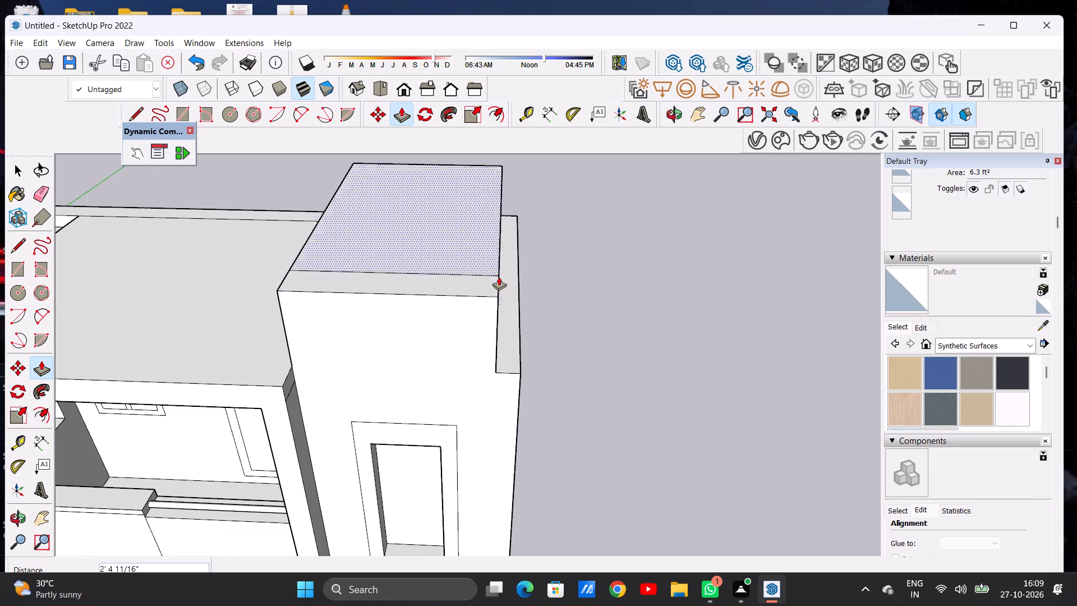
Pull the roof's outer rim strip up 2' 4 11/16", flush with the raised tower top.
left_click(504, 360)
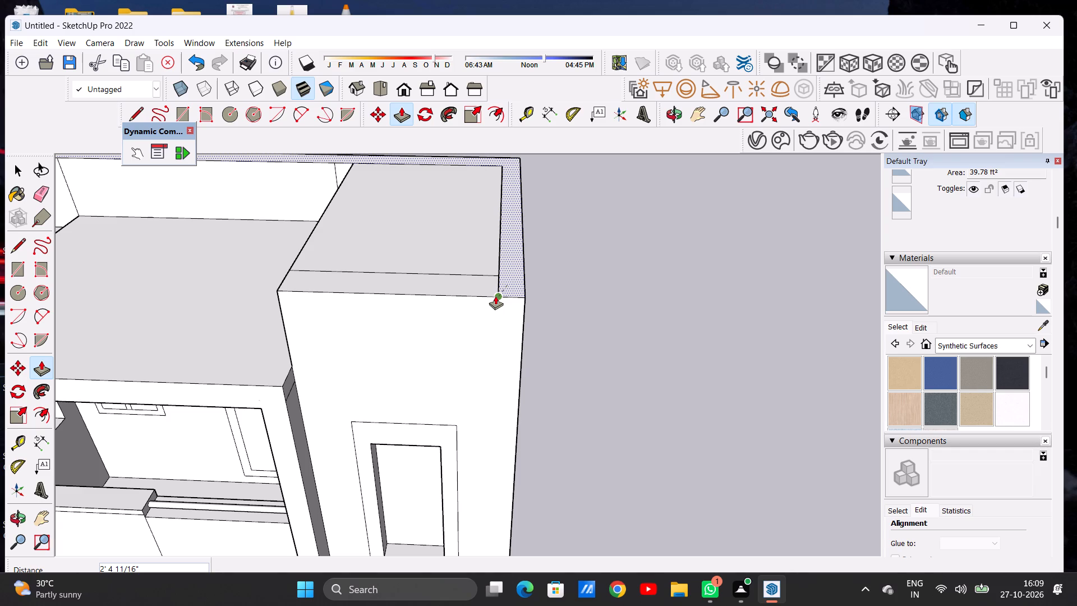
left_click(495, 296)
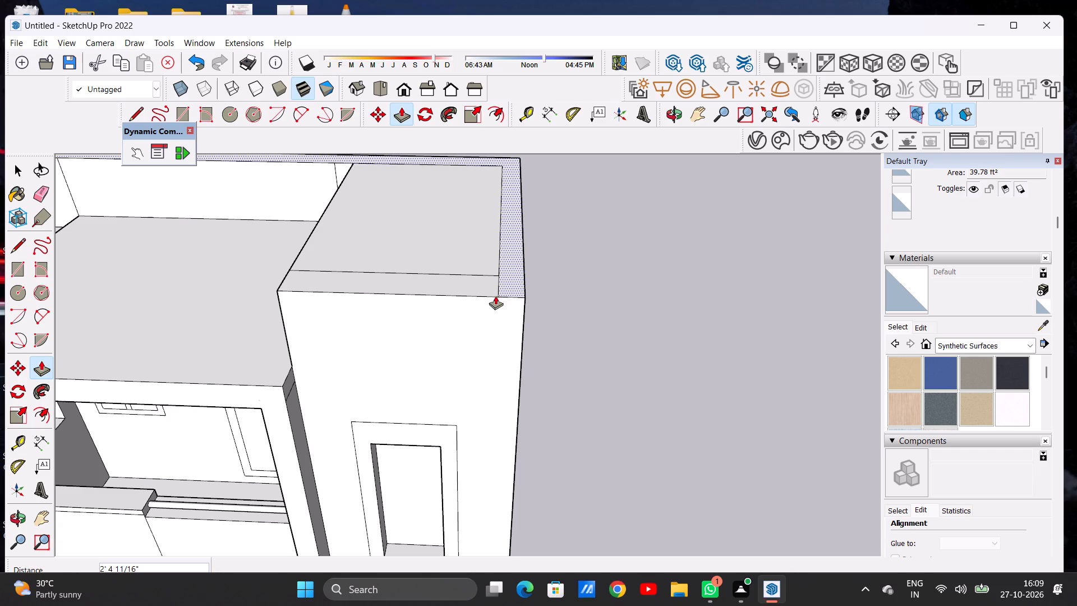
key("space")
Examine the raised tower and roof parapet against the balcony canopy and the whole house front.
scroll(497, 336, "down", 5)
scroll(507, 343, "up", 1)
scroll(509, 343, "down", 3)
scroll(491, 338, "up", 1)
scroll(491, 338, "down", 1)
scroll(491, 338, "up", 1)
scroll(491, 338, "down", 11)
middle_click_drag(475, 370, 478, 301)
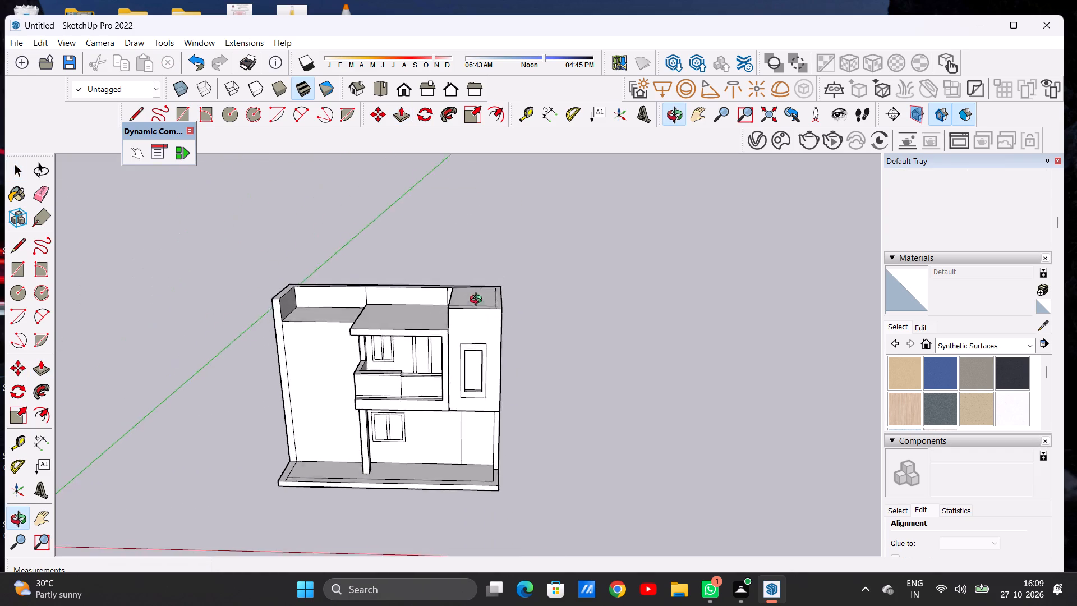
middle_click_drag(478, 301, 481, 263)
scroll(486, 312, "up", 8)
middle_click_drag(490, 337, 487, 314)
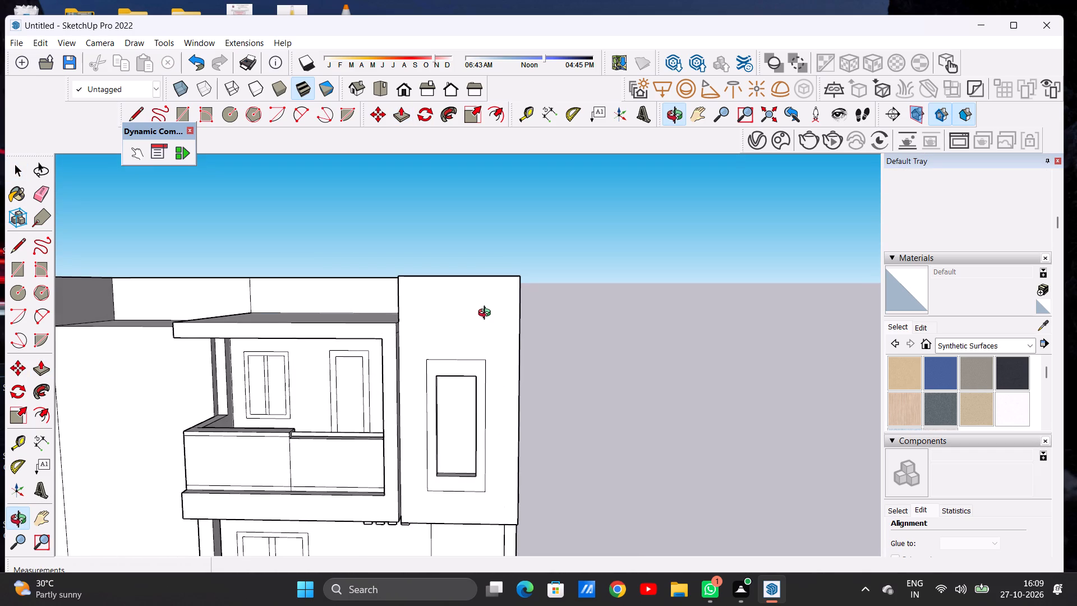
middle_click_drag(487, 314, 486, 318)
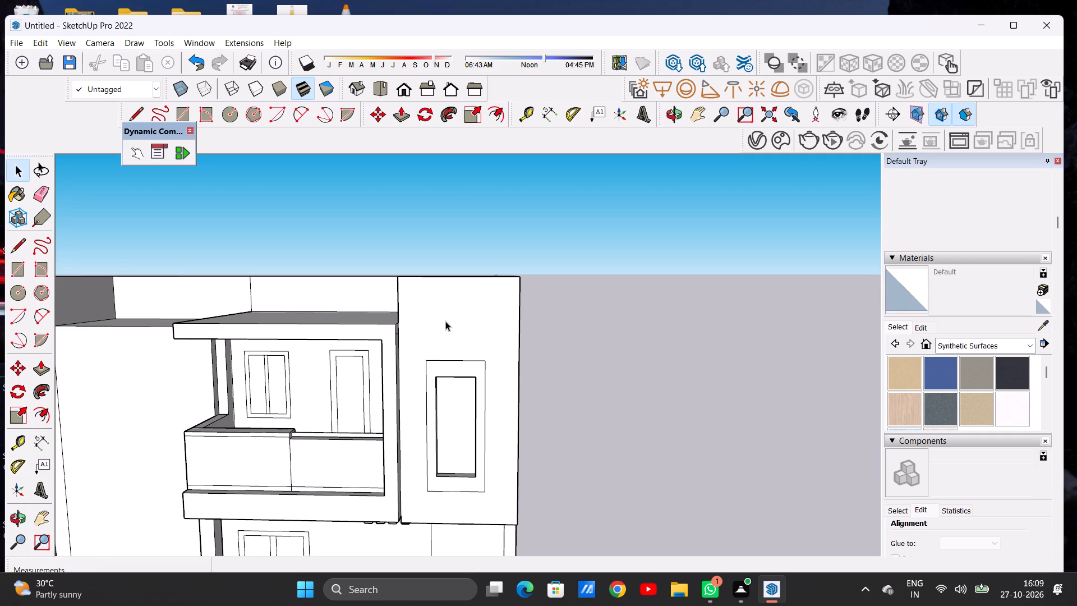
scroll(447, 325, "down", 6)
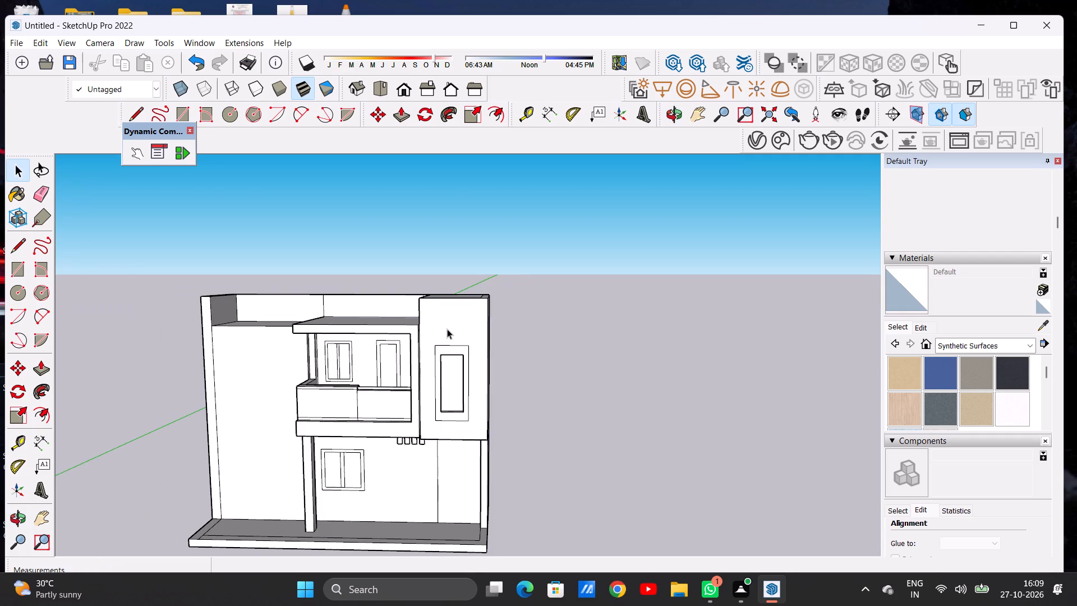
scroll(447, 347, "down", 6)
scroll(450, 320, "up", 2)
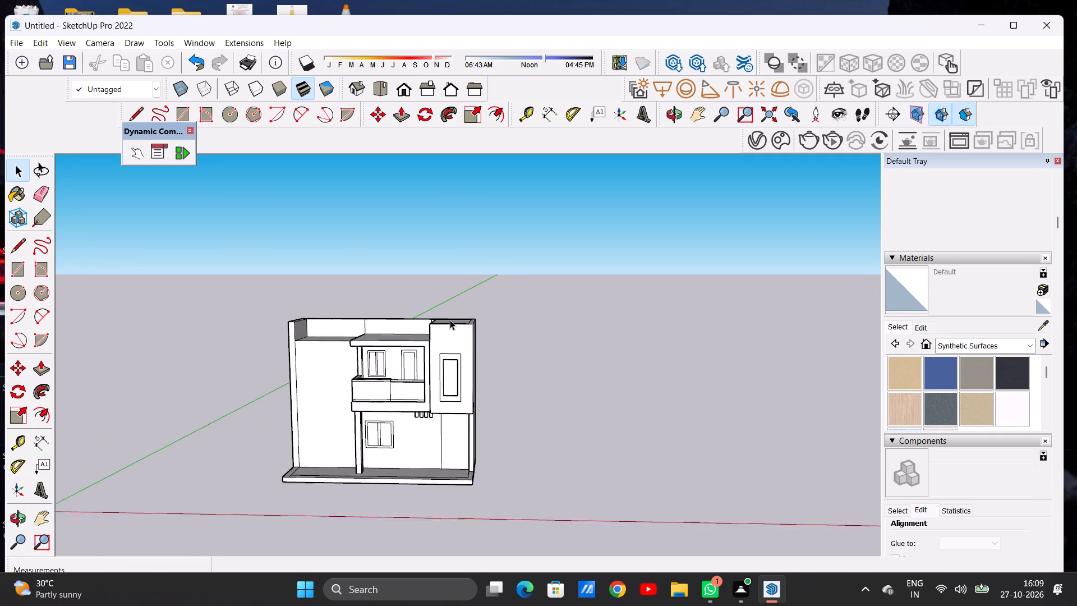
scroll(450, 320, "up", 8)
Erase the stray vertical edge beside the front strip's seam on the tower side facing the canopy roof.
middle_click_drag(370, 341, 452, 375)
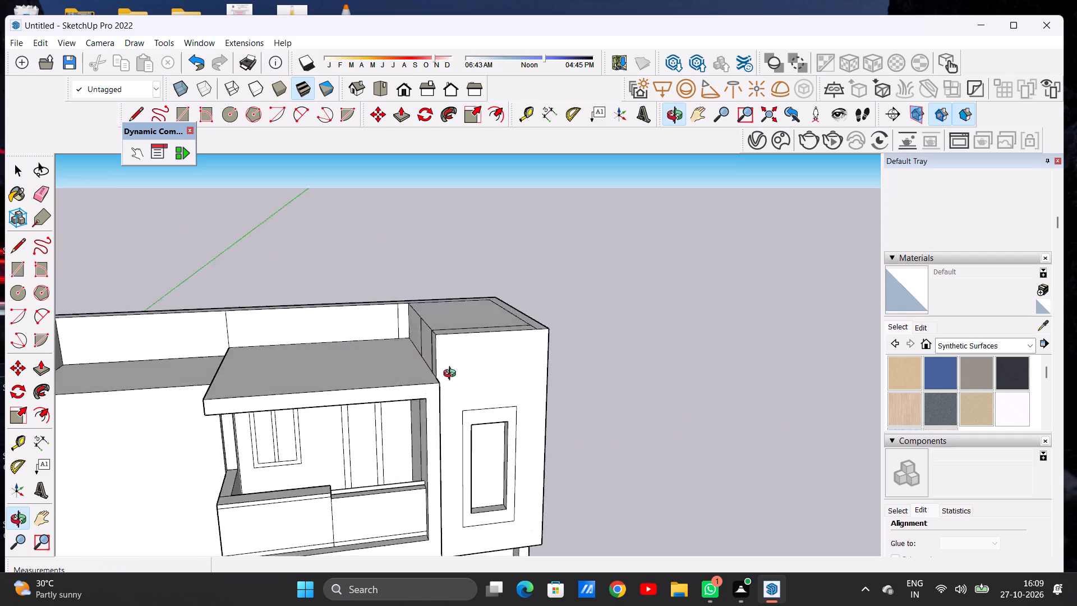
middle_click_drag(452, 375, 510, 399)
scroll(457, 347, "up", 12)
scroll(450, 346, "down", 1)
scroll(450, 346, "up", 3)
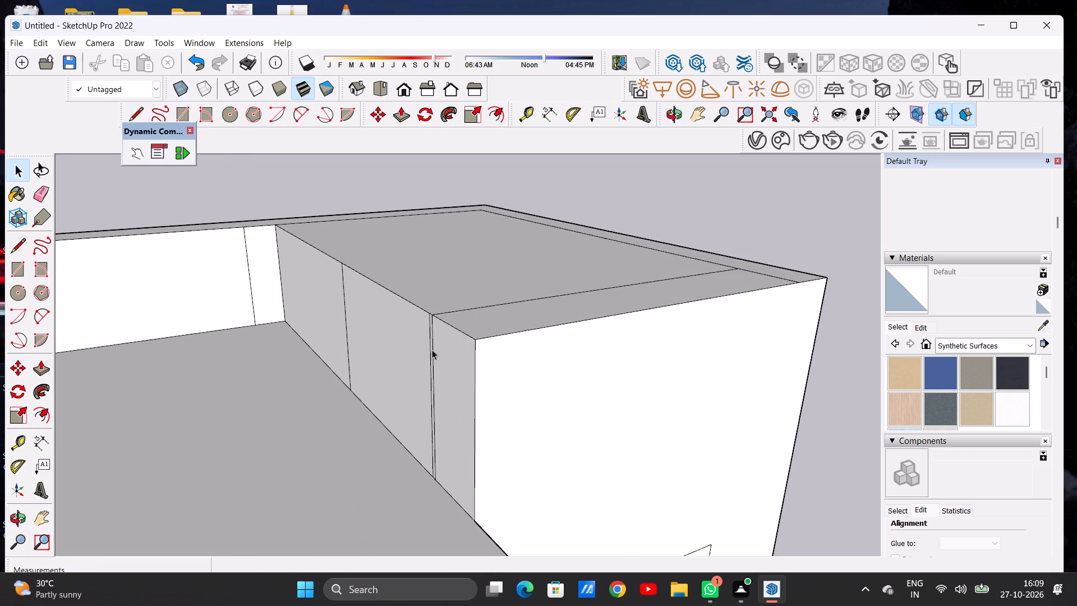
middle_click_drag(432, 351, 457, 371)
scroll(457, 371, "up", 9)
key("e")
scroll(440, 352, "up", 6)
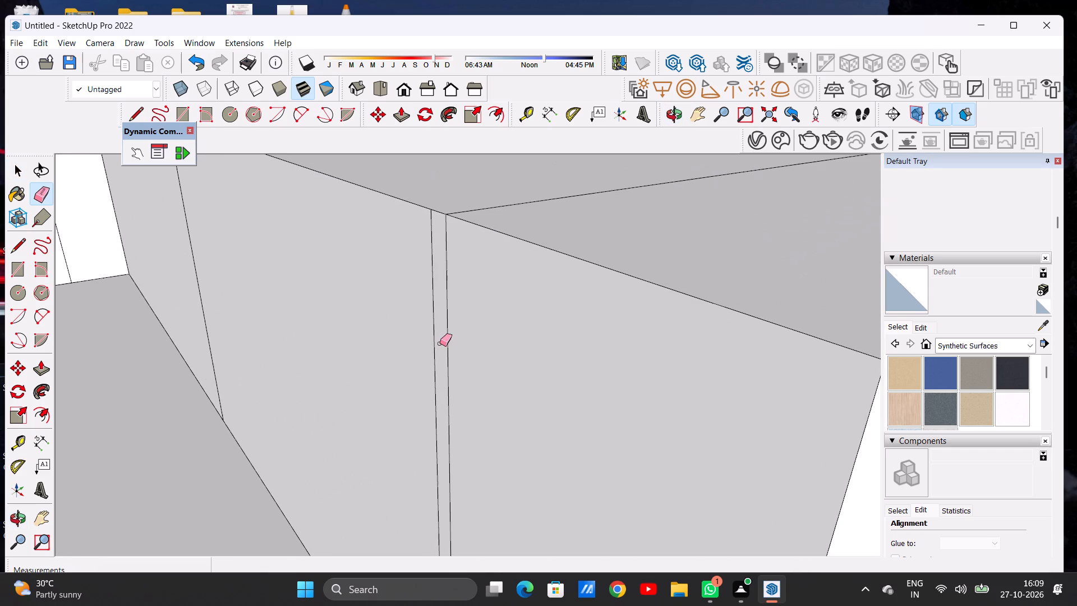
left_click(438, 341)
key("space")
Examine the tower's cleaned side face and the whole front facade from several distances and angles.
scroll(426, 357, "down", 6)
scroll(426, 357, "up", 2)
scroll(426, 357, "down", 5)
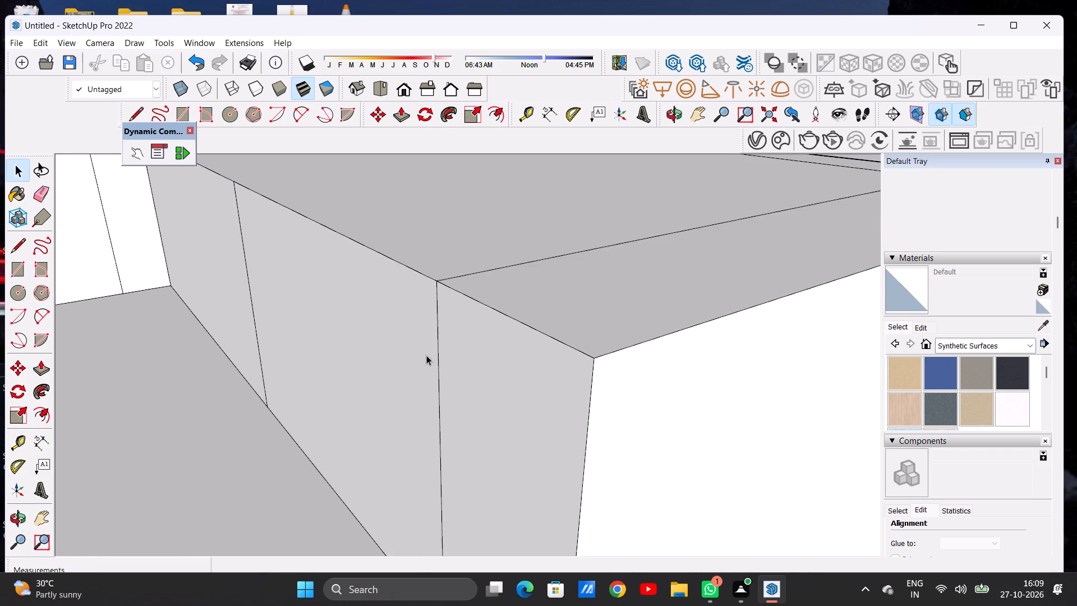
scroll(426, 355, "down", 10)
scroll(454, 331, "up", 1)
scroll(455, 331, "down", 10)
scroll(404, 330, "up", 1)
scroll(404, 330, "down", 5)
middle_click_drag(487, 398, 360, 321)
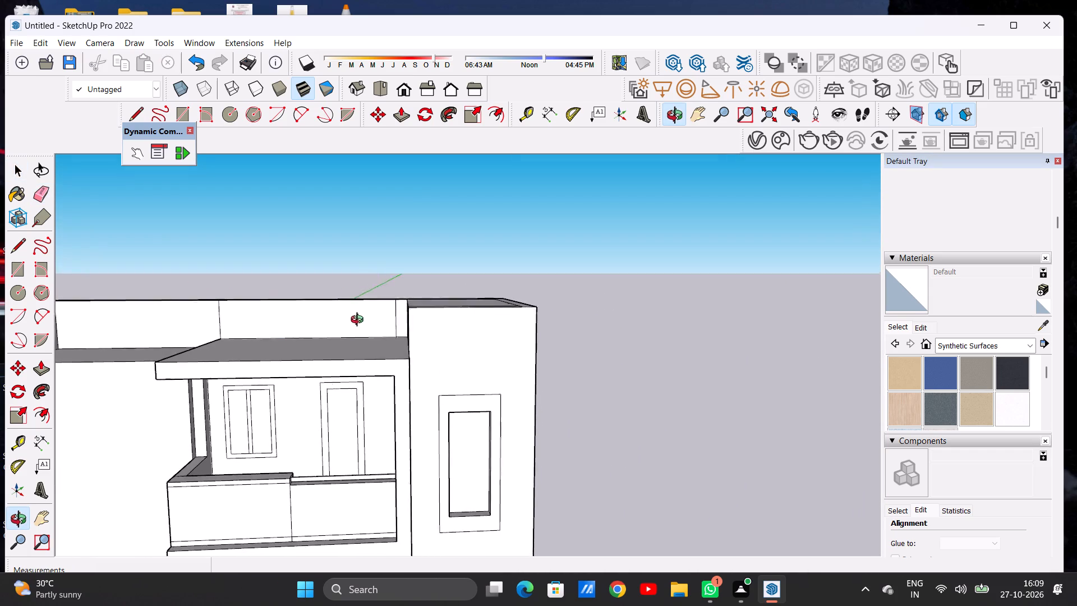
middle_click_drag(360, 321, 351, 319)
scroll(409, 360, "down", 5)
middle_click_drag(458, 399, 447, 379)
scroll(437, 364, "up", 3)
scroll(399, 378, "down", 4)
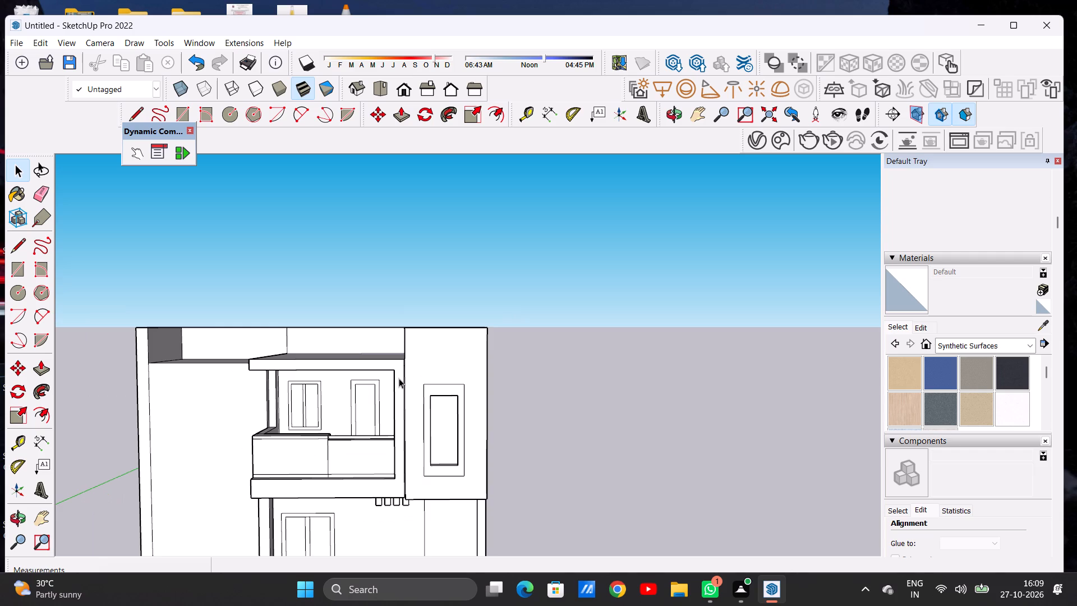
scroll(429, 378, "down", 6)
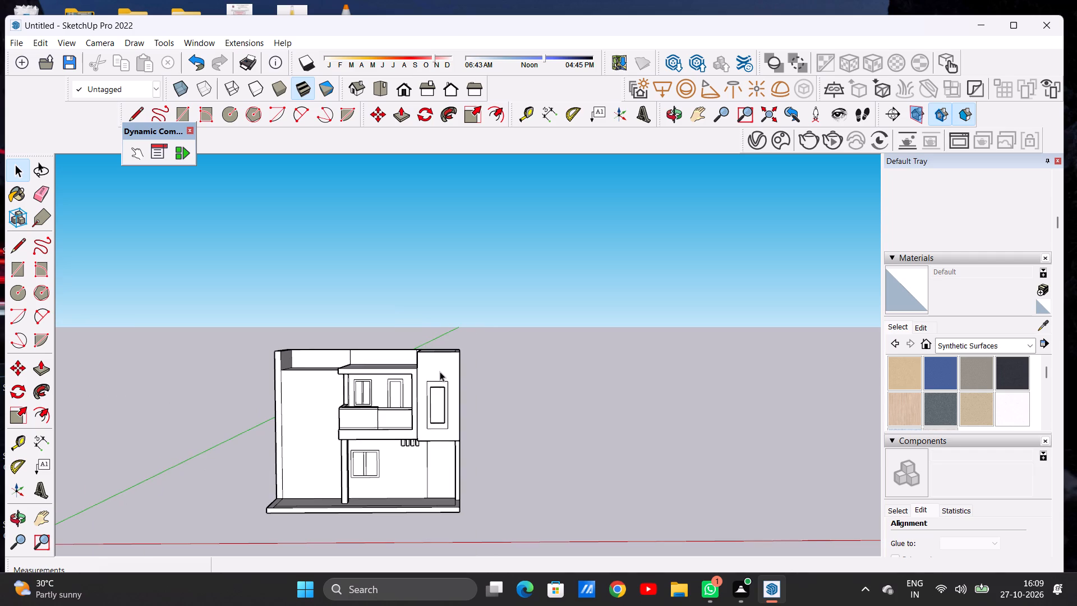
scroll(440, 371, "up", 7)
scroll(440, 371, "down", 1)
scroll(440, 371, "up", 1)
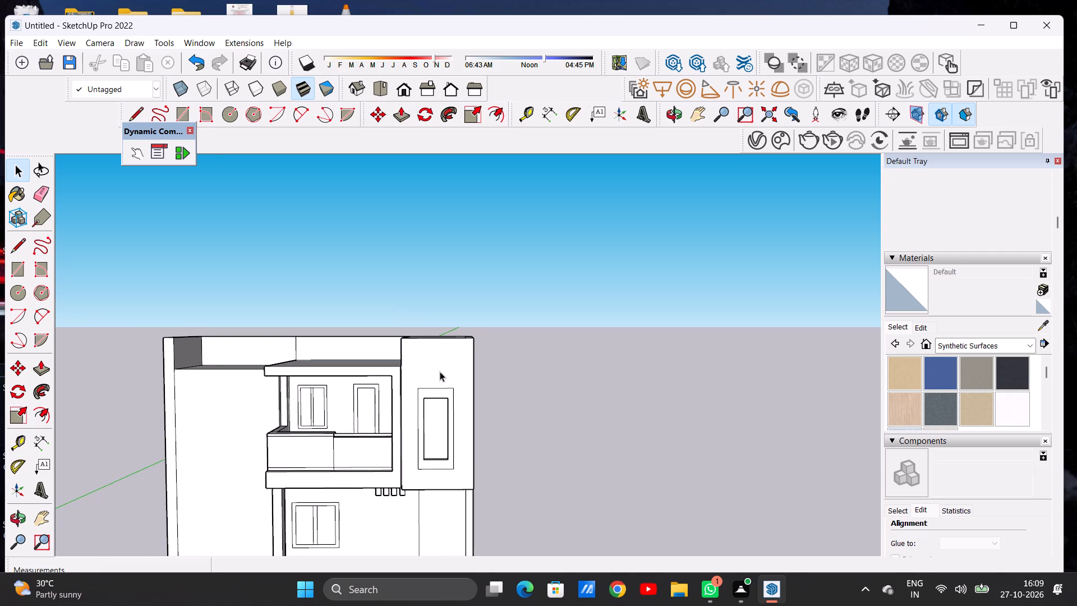
scroll(441, 373, "up", 2)
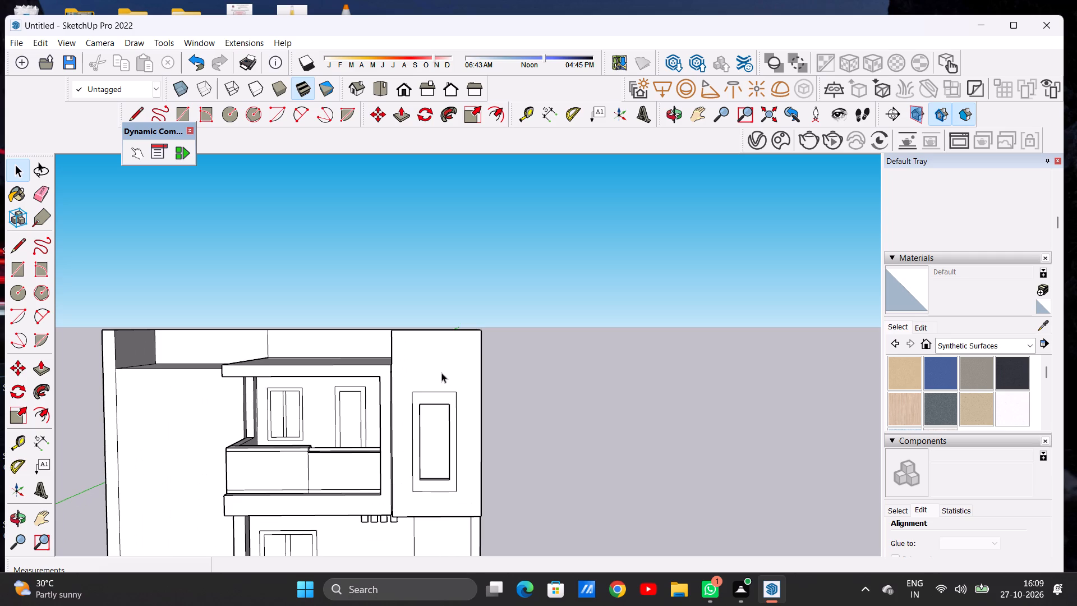
Draw an edge across the tower's underside from the outer column's inner corner to the front edge, about 2' 2 15/16" long.
key("l")
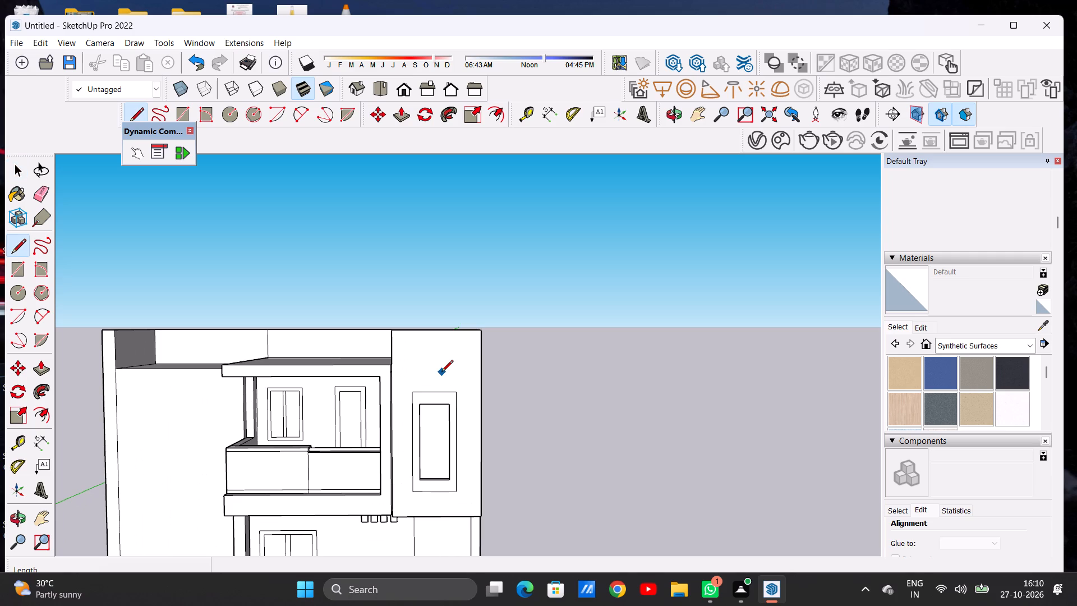
scroll(427, 375, "down", 3)
scroll(470, 447, "up", 4)
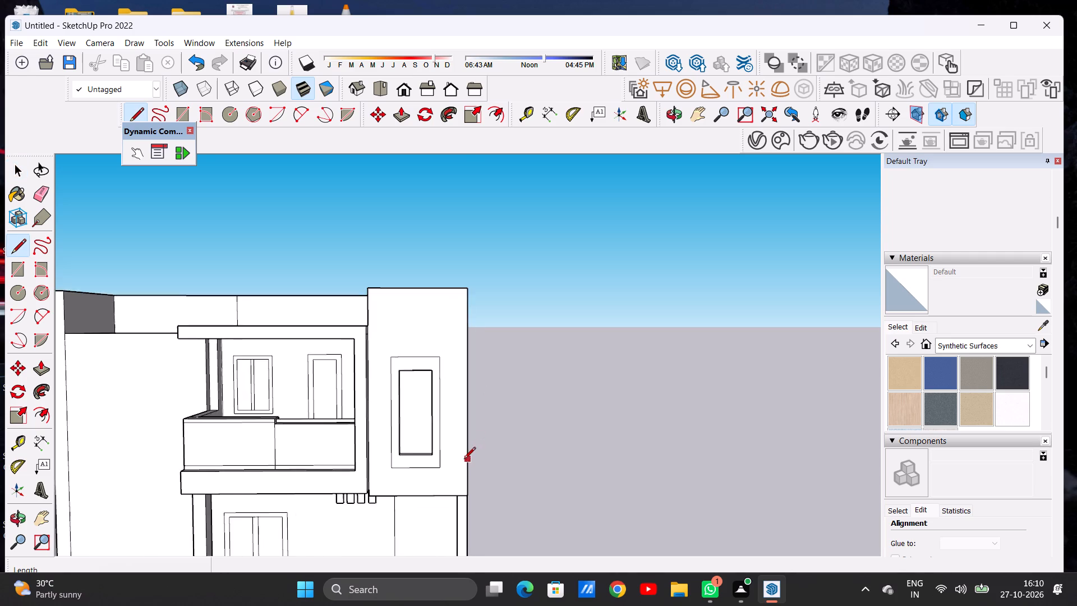
scroll(464, 460, "up", 6)
middle_click_drag(454, 490, 457, 360)
scroll(464, 461, "up", 2)
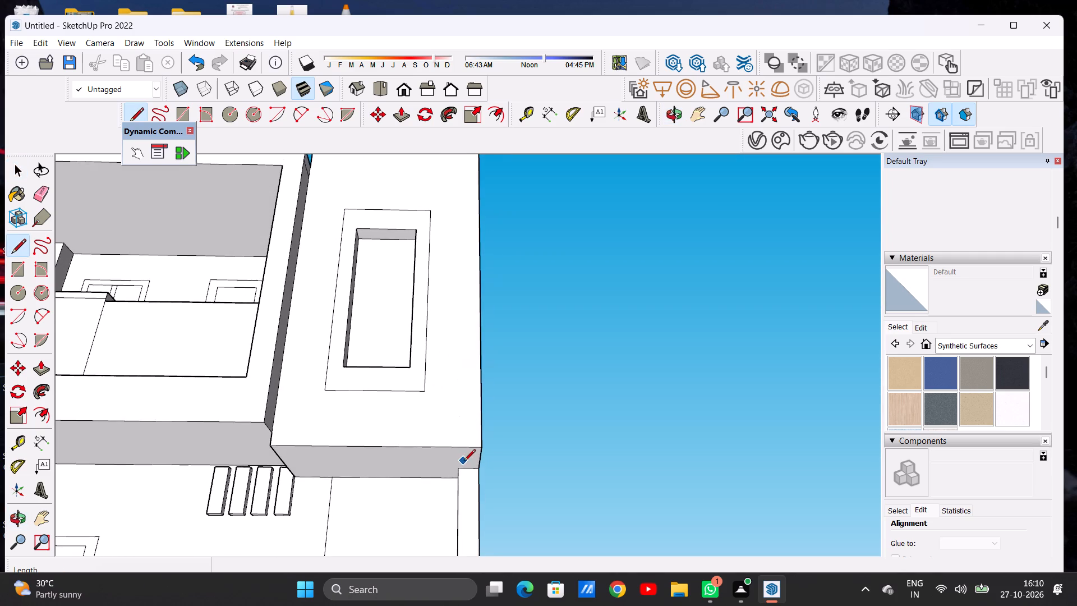
scroll(464, 462, "up", 4)
left_click(452, 478)
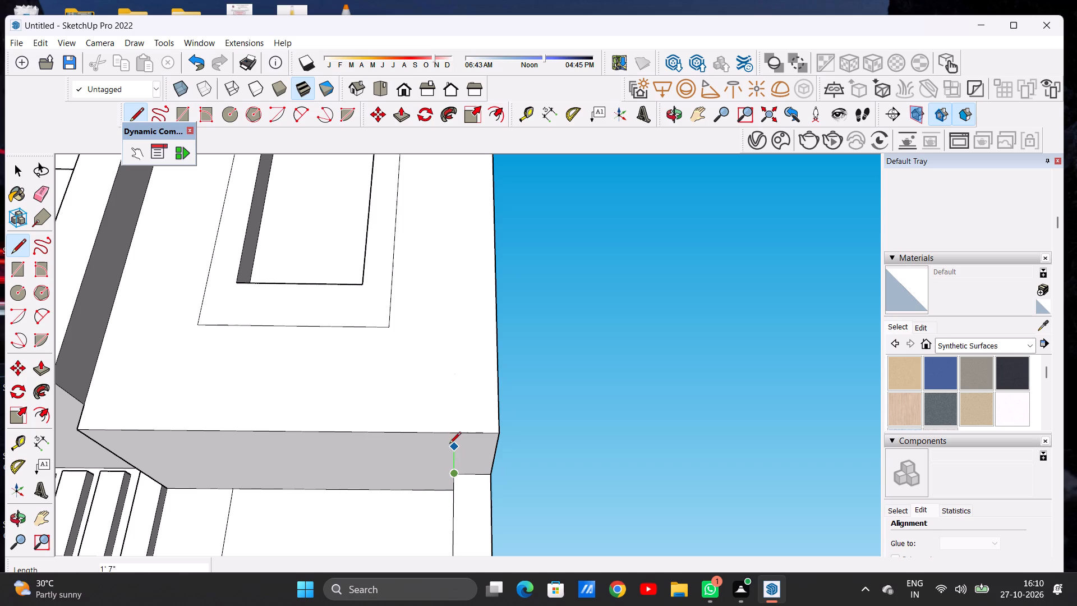
left_click(454, 433)
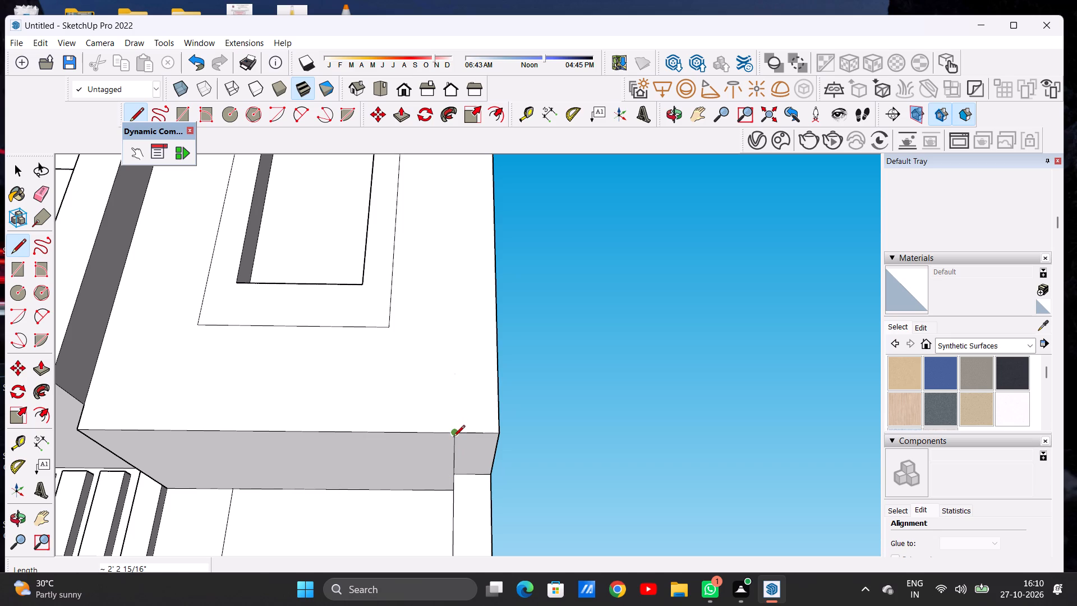
Draw a vertical 13' 3 11/16" line up the tower's front face near its outer side, from the bottom edge to the top.
left_click(453, 438)
scroll(453, 385, "down", 14)
middle_click_drag(460, 352, 462, 473)
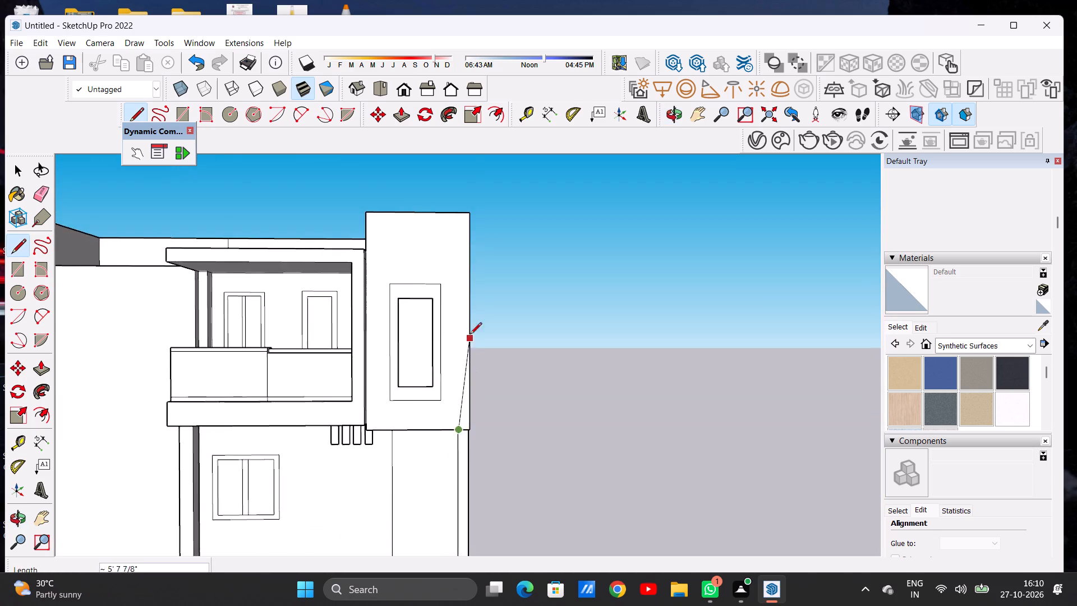
scroll(470, 333, "up", 8)
scroll(450, 324, "down", 12)
scroll(448, 361, "up", 1)
scroll(448, 361, "down", 5)
scroll(448, 268, "up", 3)
scroll(448, 268, "down", 1)
scroll(448, 268, "up", 7)
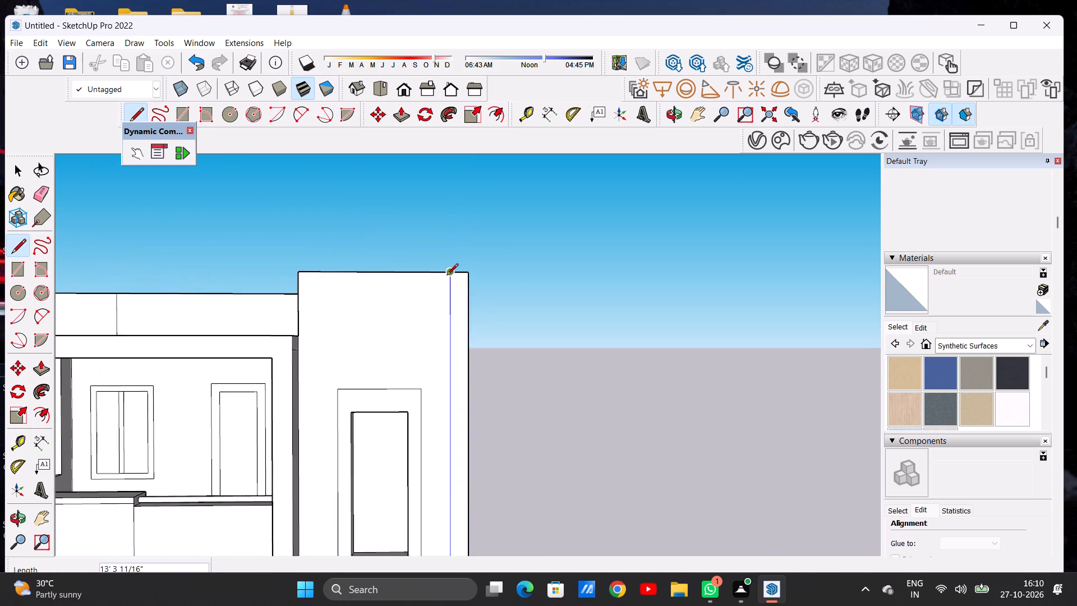
scroll(447, 276, "up", 7)
left_click(443, 266)
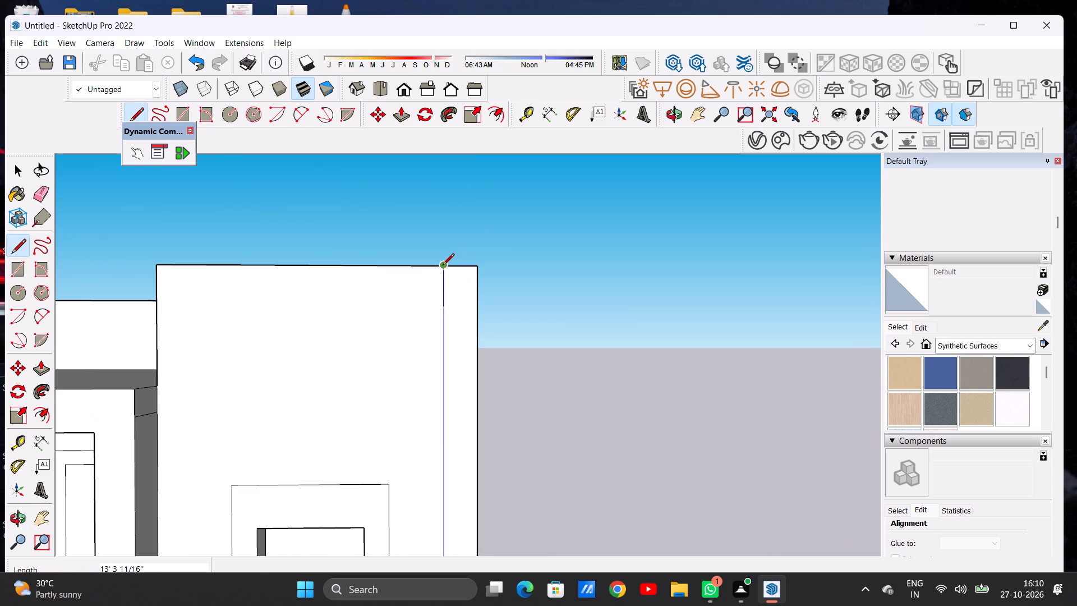
key("space")
Draw a 4' 2 1/4" horizontal line just above the window frame from the vertical line, turning up about 4' 2 5/8" to the tower top.
scroll(455, 355, "down", 15)
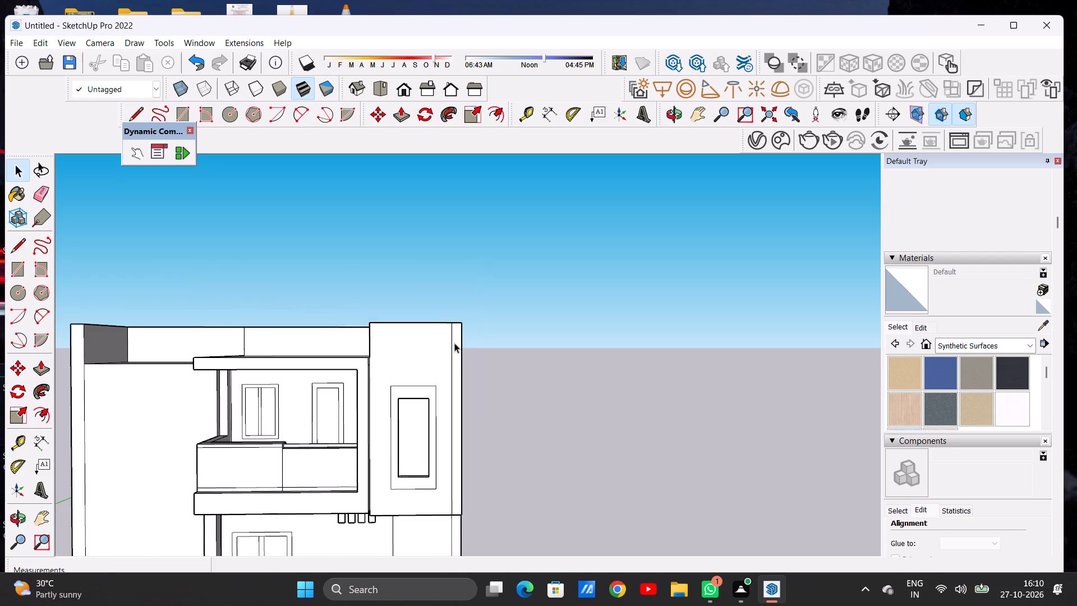
scroll(450, 337, "down", 2)
middle_click_drag(444, 329, 439, 344)
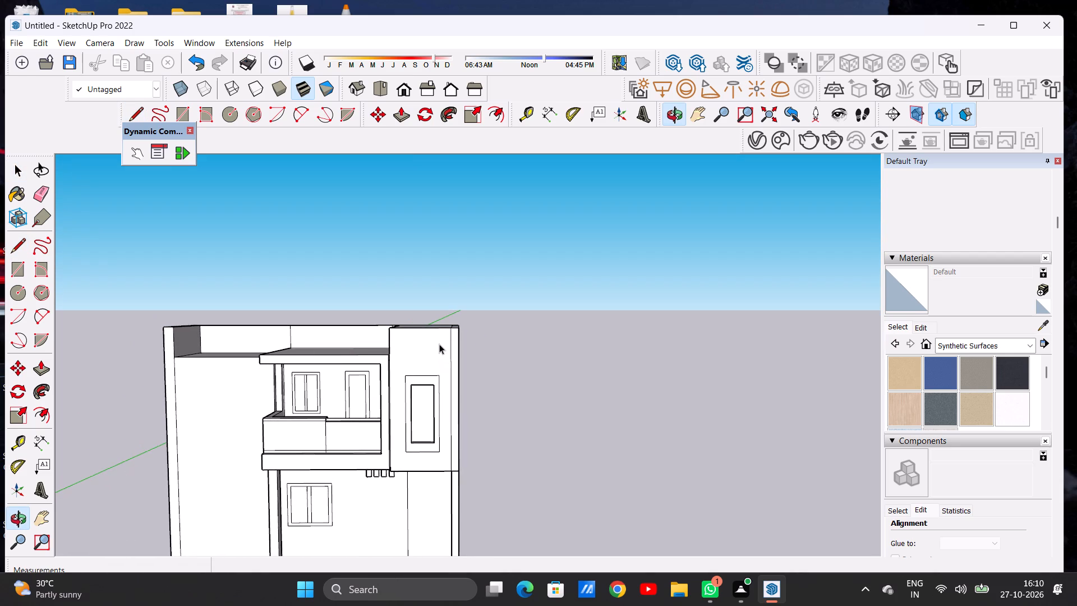
scroll(442, 325, "down", 3)
scroll(456, 398, "up", 4)
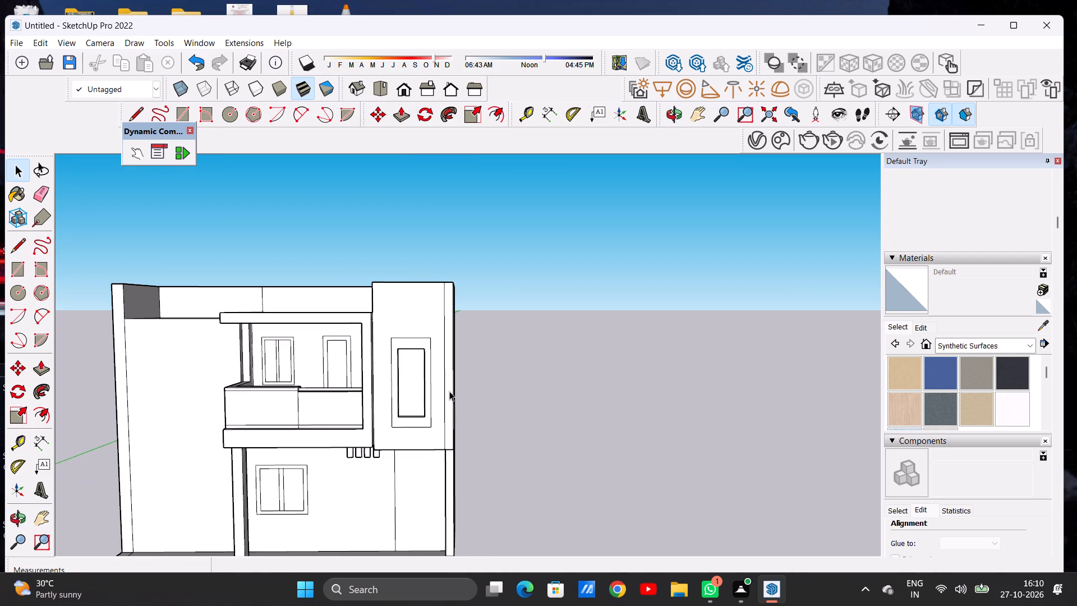
key("l")
scroll(446, 352, "up", 5)
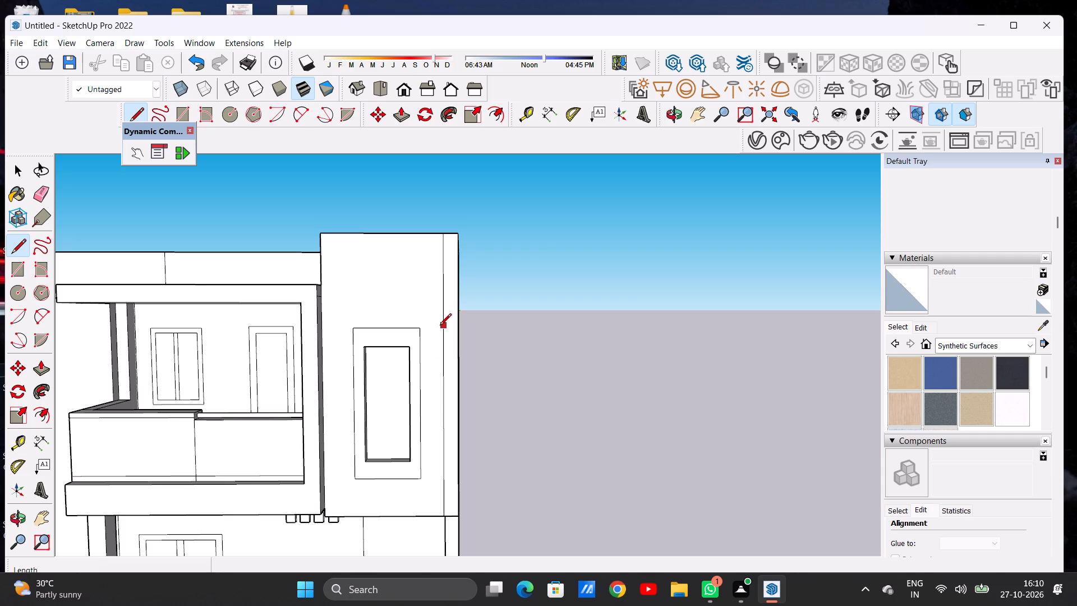
left_click(440, 325)
scroll(355, 327, "up", 6)
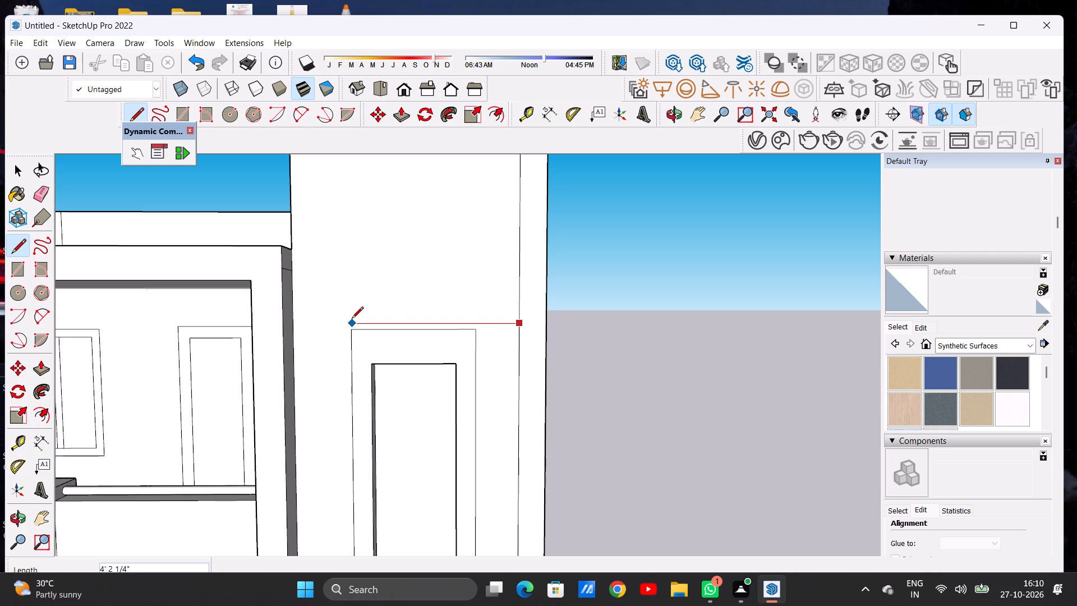
left_click(352, 319)
scroll(358, 309, "down", 10)
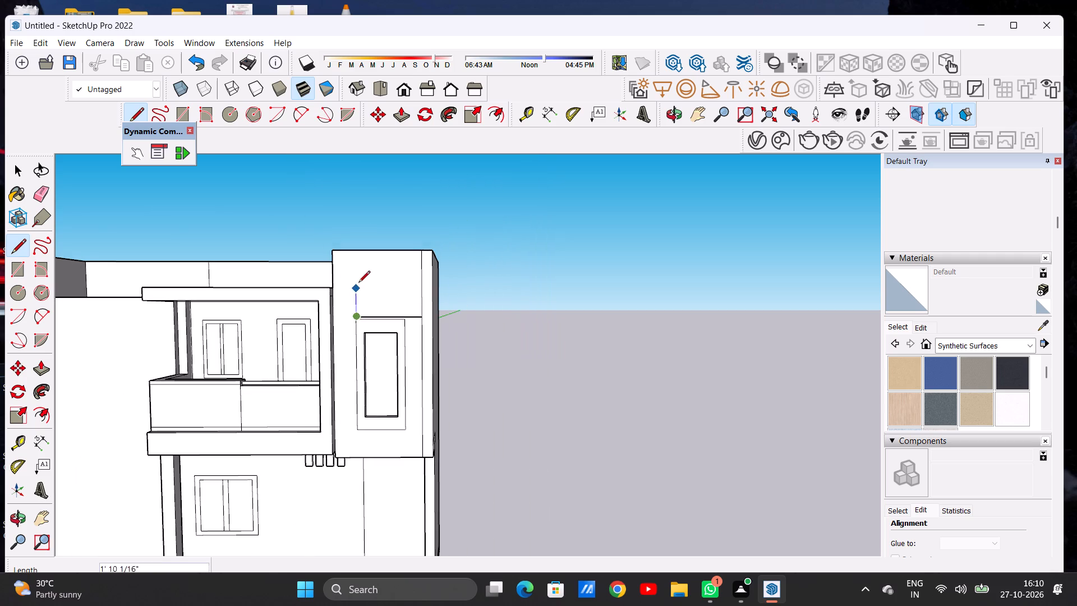
scroll(361, 259, "up", 8)
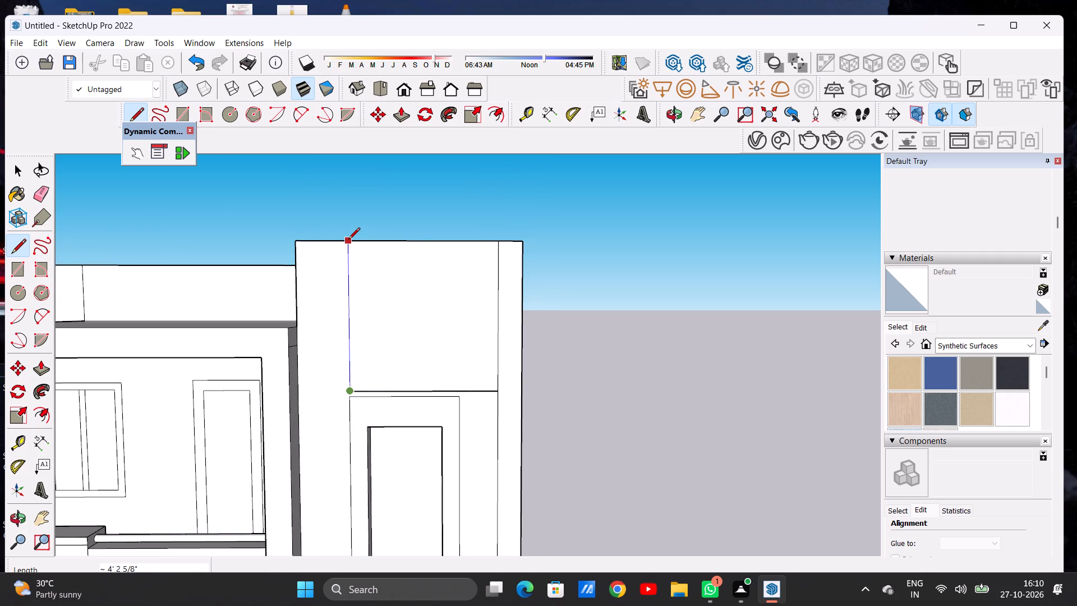
left_click(348, 240)
key("space")
scroll(352, 244, "down", 8)
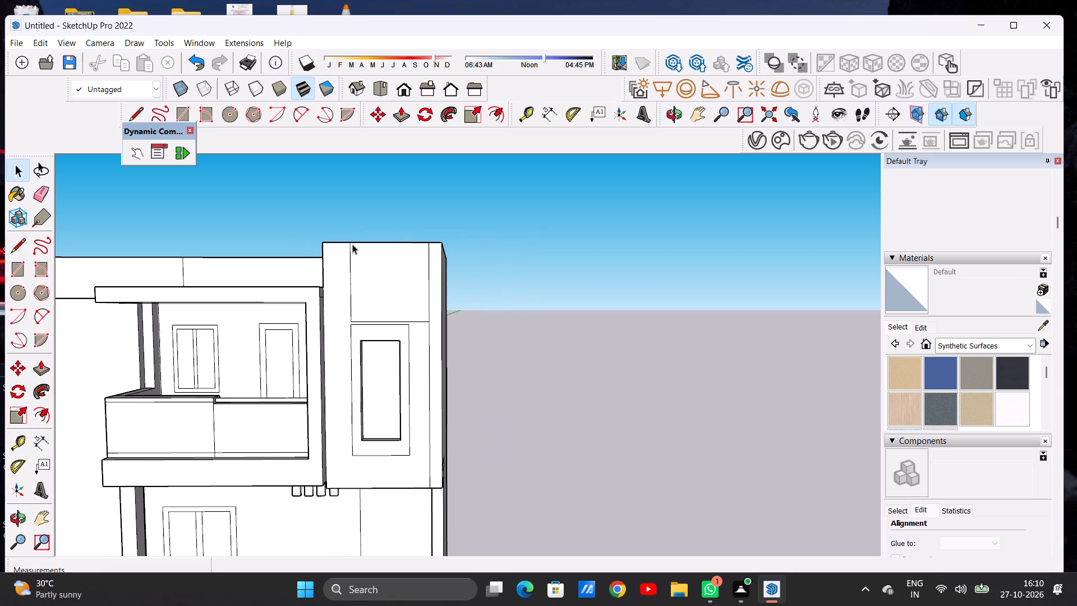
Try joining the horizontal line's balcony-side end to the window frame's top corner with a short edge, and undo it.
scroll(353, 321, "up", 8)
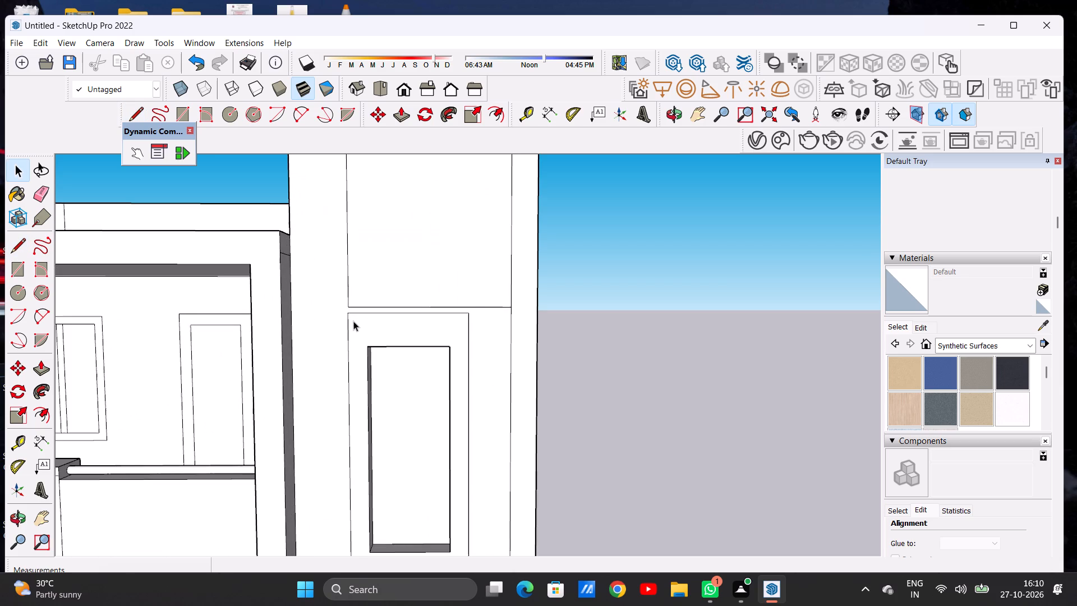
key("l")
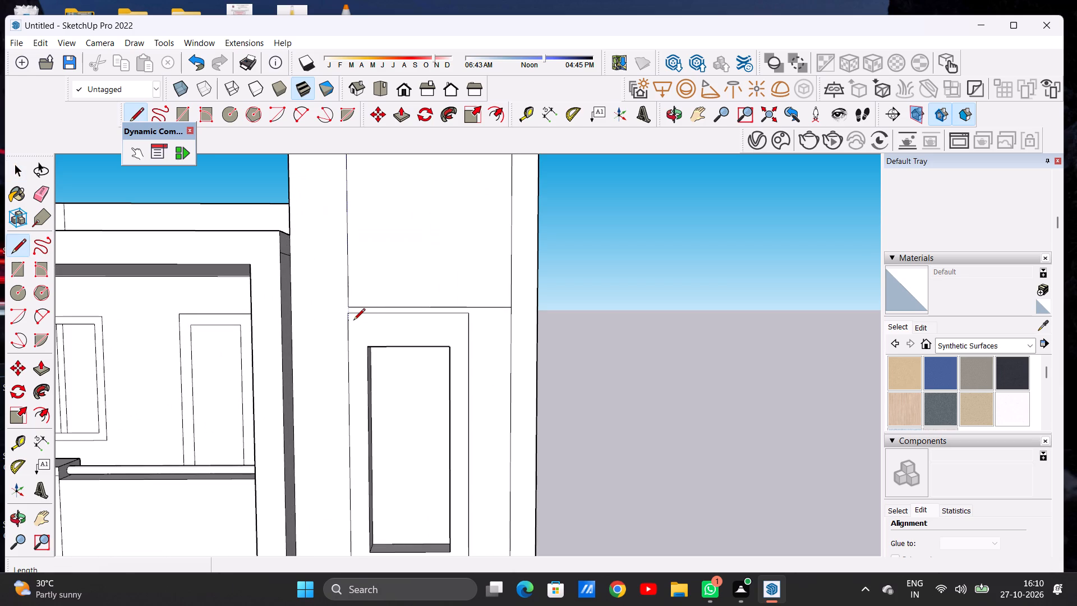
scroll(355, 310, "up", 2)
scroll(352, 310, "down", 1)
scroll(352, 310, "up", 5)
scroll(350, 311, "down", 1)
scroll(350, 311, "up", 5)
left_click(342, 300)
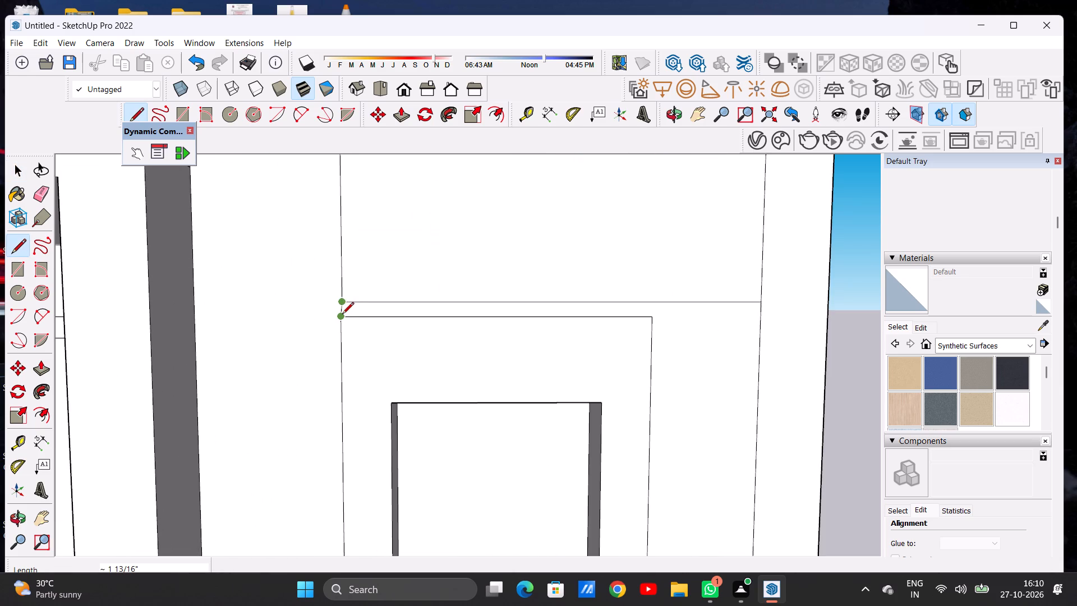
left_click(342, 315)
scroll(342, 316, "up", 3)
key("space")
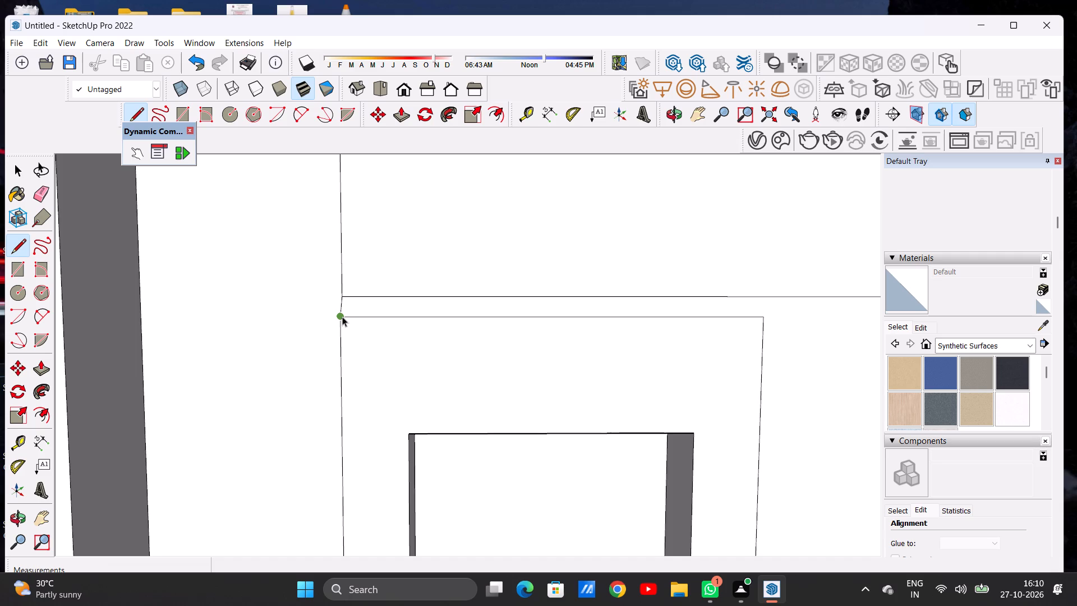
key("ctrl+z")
Draw a short edge about 1 3/4" long from the horizontal line's balcony-side end straight down to the window frame's top edge.
key("l")
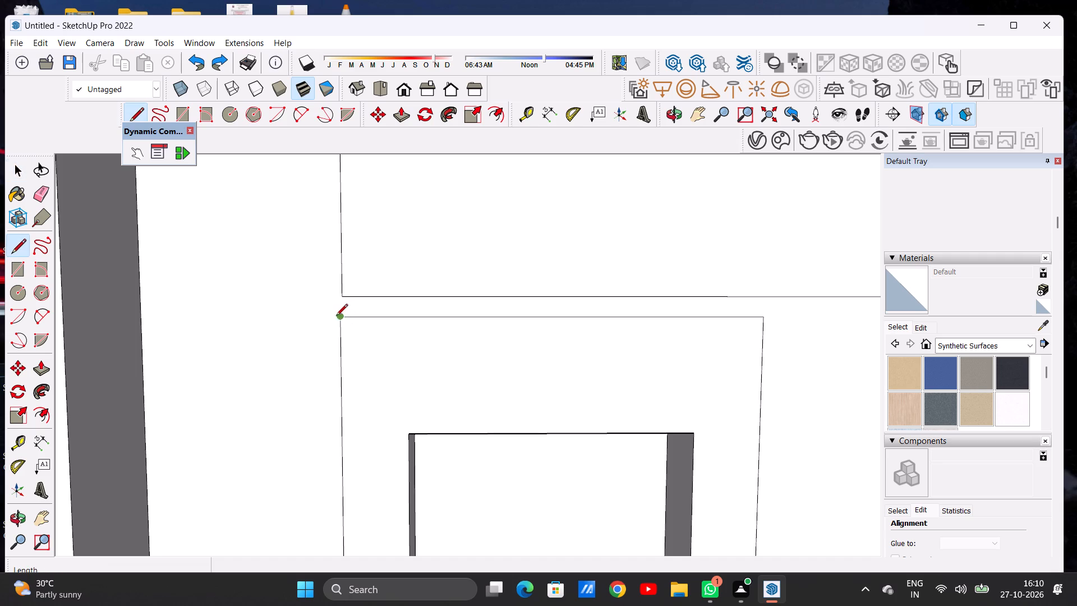
scroll(350, 316, "up", 6)
left_click(338, 281)
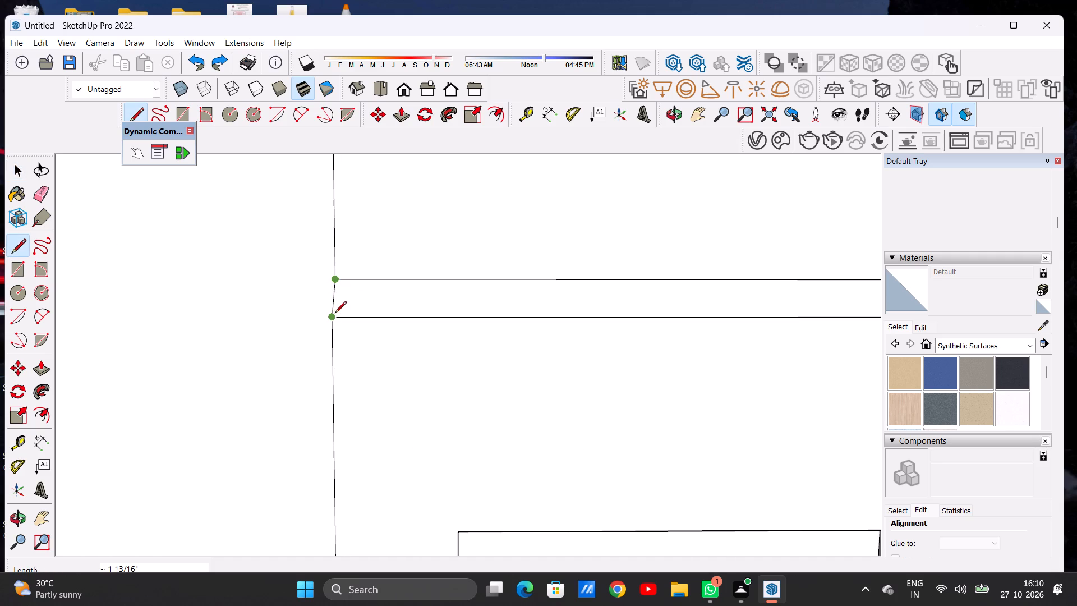
scroll(338, 315, "up", 6)
left_click(335, 318)
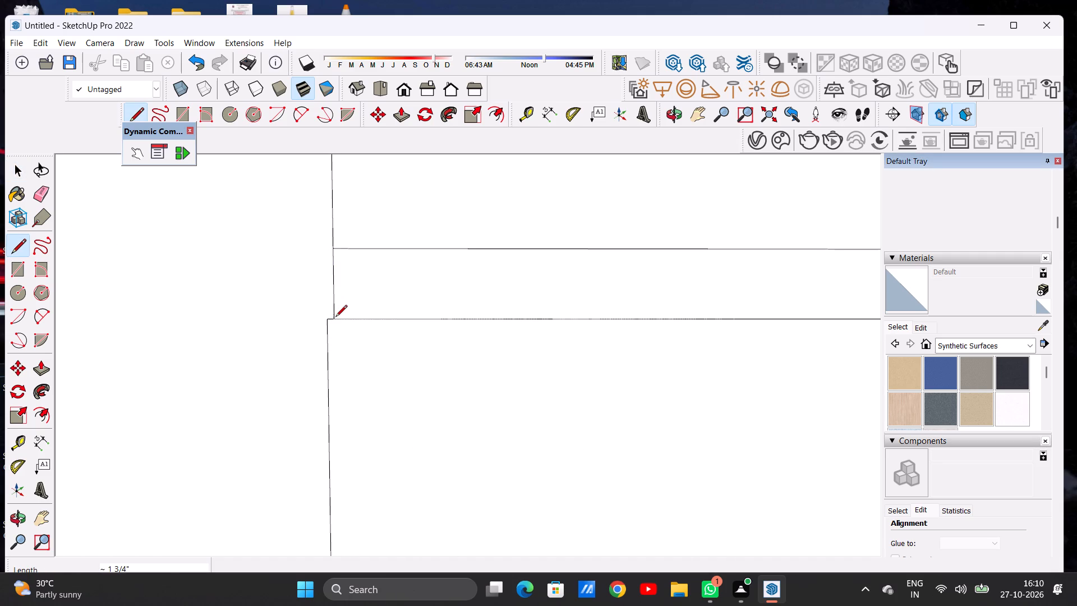
key("space")
scroll(338, 311, "down", 17)
scroll(342, 321, "up", 1)
scroll(342, 322, "down", 18)
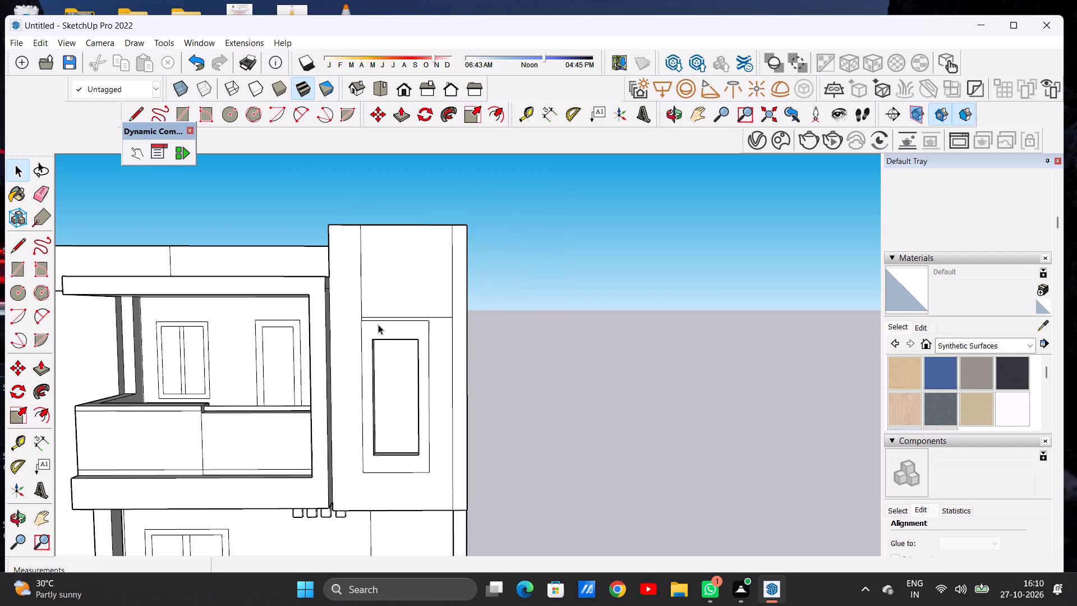
Erase the upper part of the outer vertical line on the tower front, above the horizontal line over the window frame.
scroll(386, 329, "down", 8)
scroll(400, 316, "up", 4)
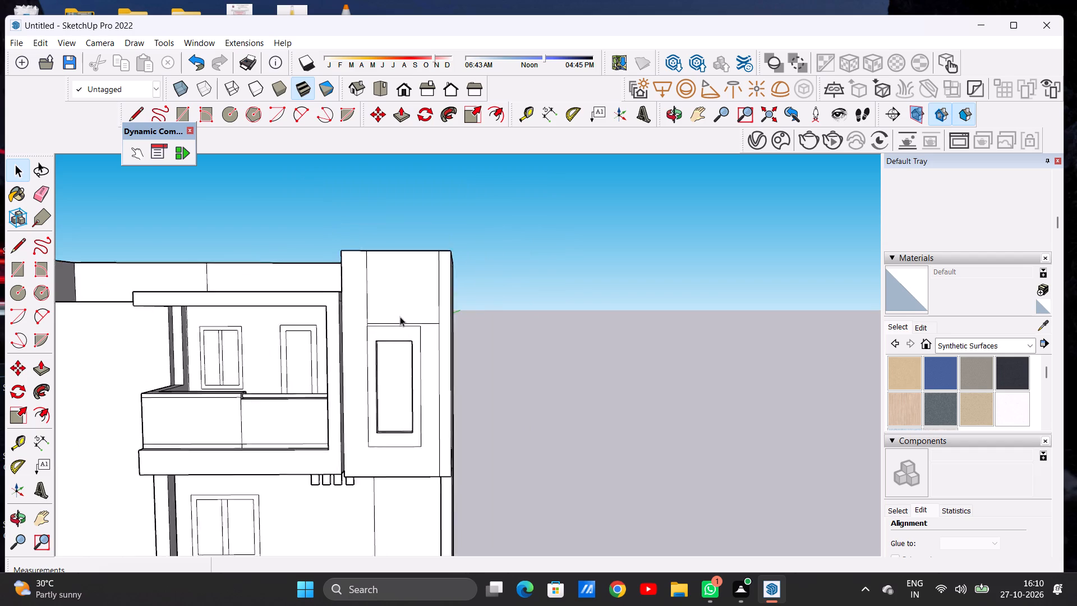
scroll(400, 316, "up", 3)
scroll(393, 304, "down", 2)
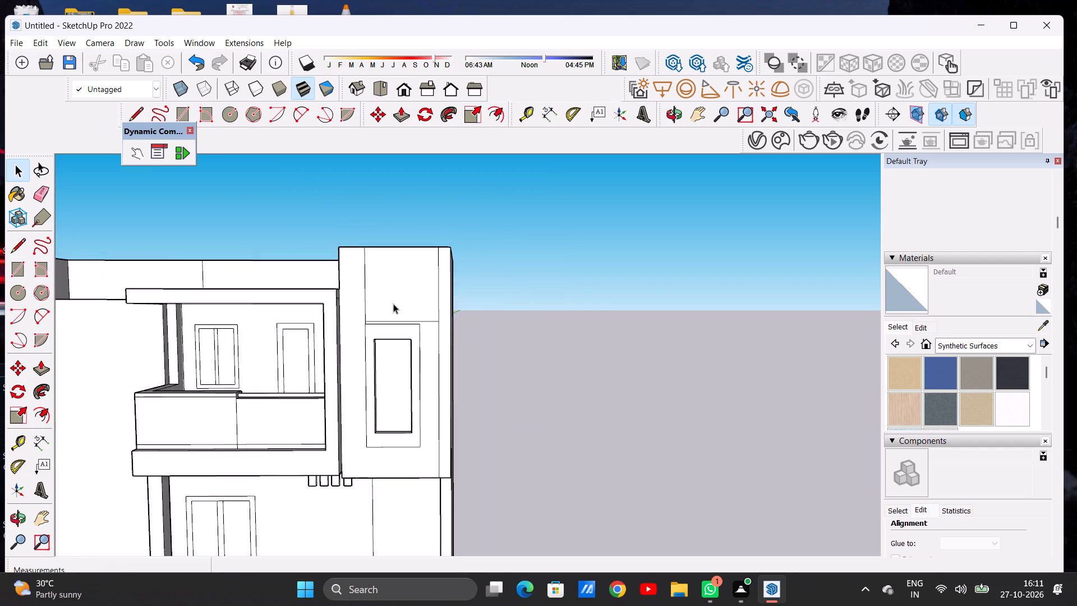
scroll(393, 304, "down", 1)
scroll(433, 303, "up", 4)
key("e")
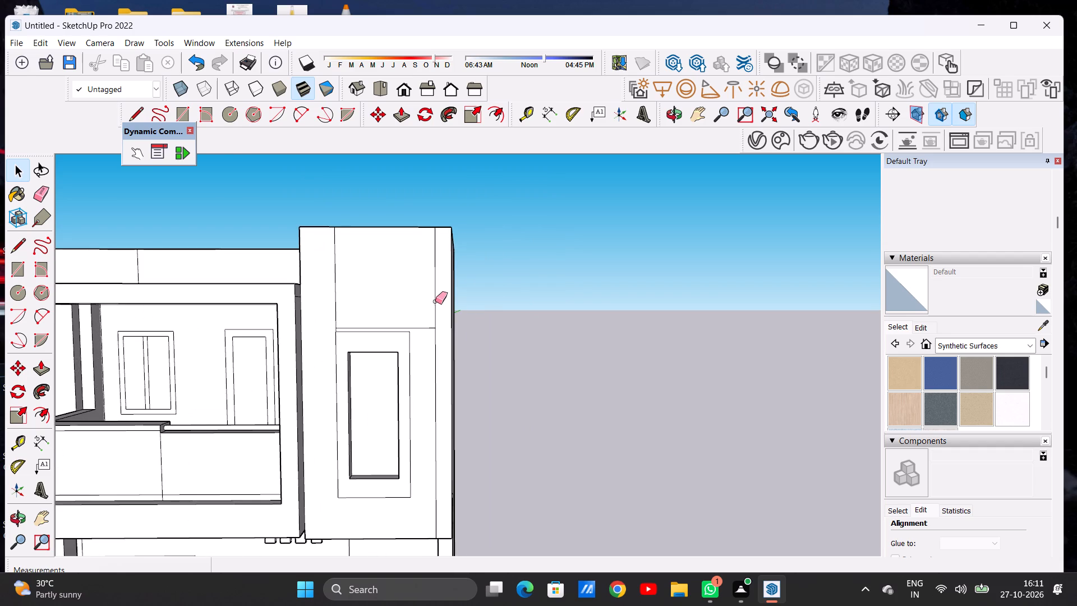
left_click(435, 301)
key("space")
Examine the tower front's new stepped outline with the roof, balcony canopy and whole facade from several distances and angles.
scroll(445, 321, "down", 10)
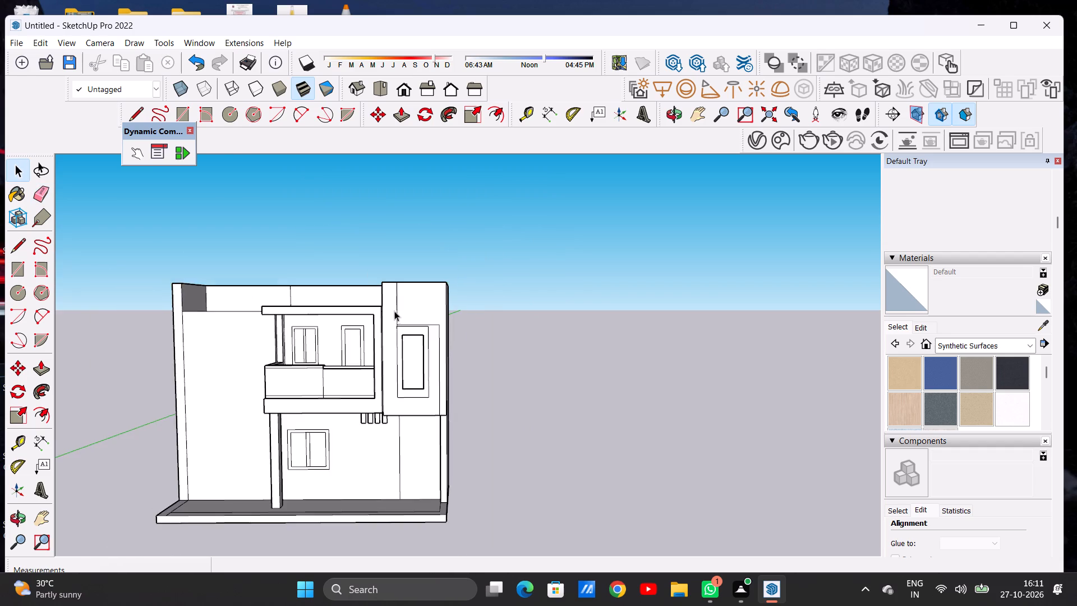
scroll(395, 301, "up", 6)
scroll(384, 296, "down", 1)
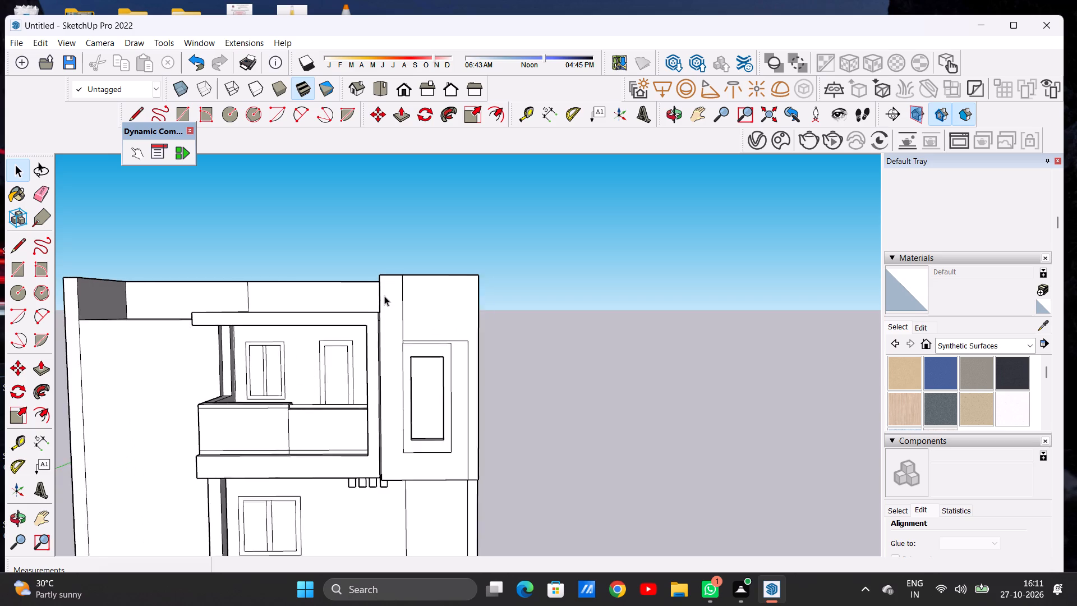
scroll(384, 296, "down", 2)
middle_click_drag(386, 299, 382, 365)
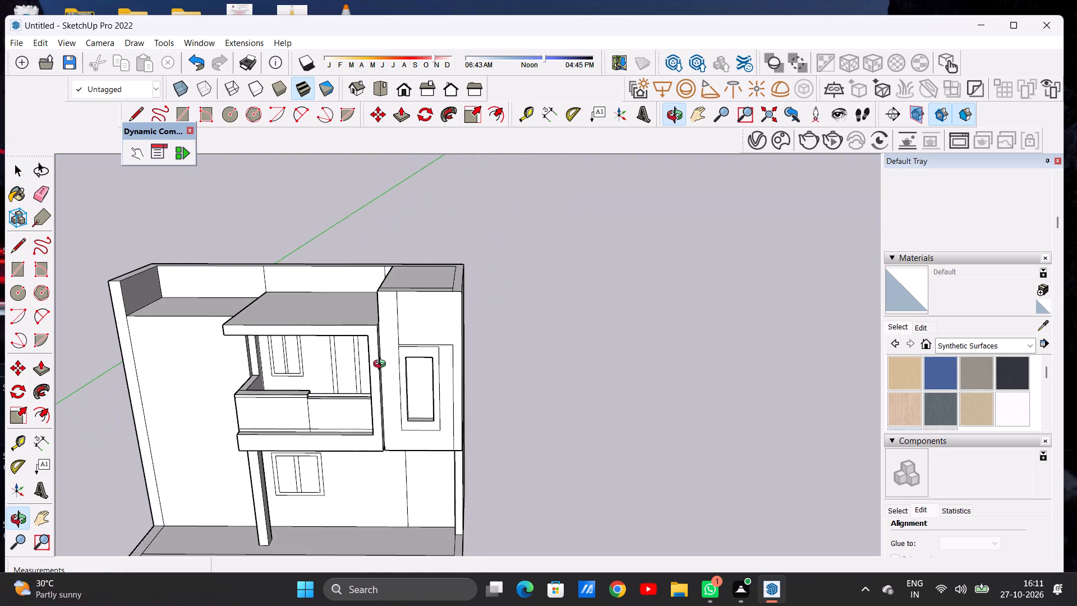
middle_click_drag(382, 365, 389, 361)
scroll(394, 304, "up", 6)
scroll(399, 304, "down", 5)
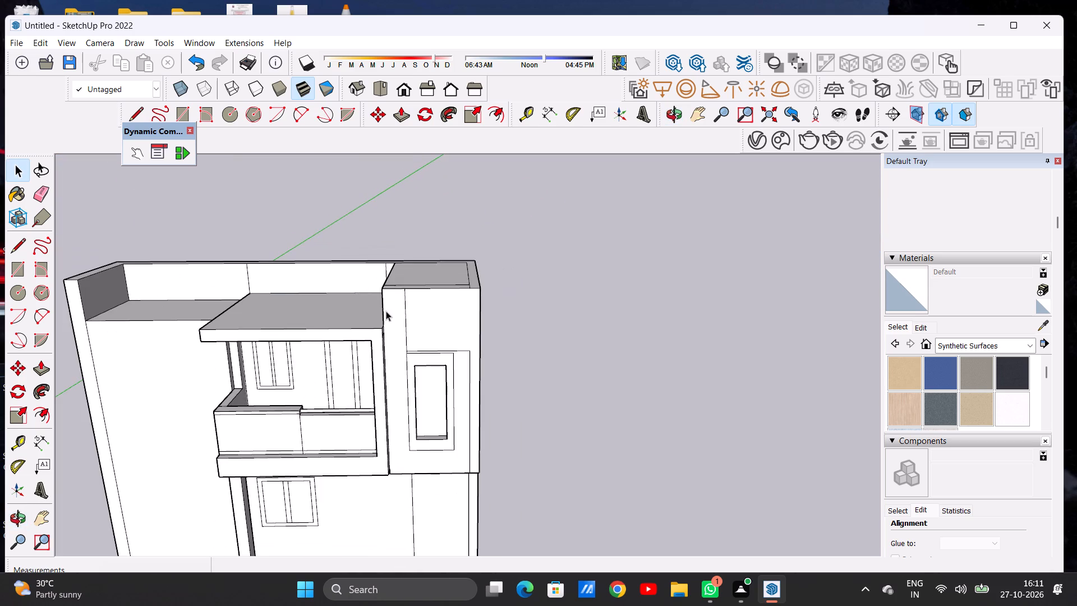
middle_click_drag(386, 311, 392, 293)
scroll(429, 305, "down", 10)
scroll(427, 311, "up", 6)
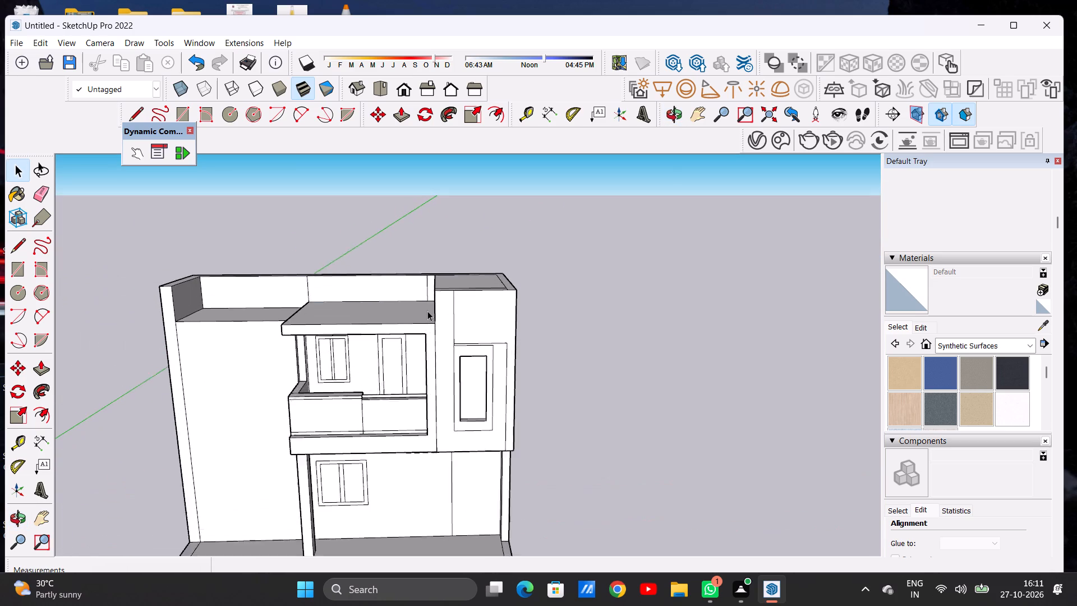
scroll(427, 311, "up", 2)
scroll(463, 310, "down", 5)
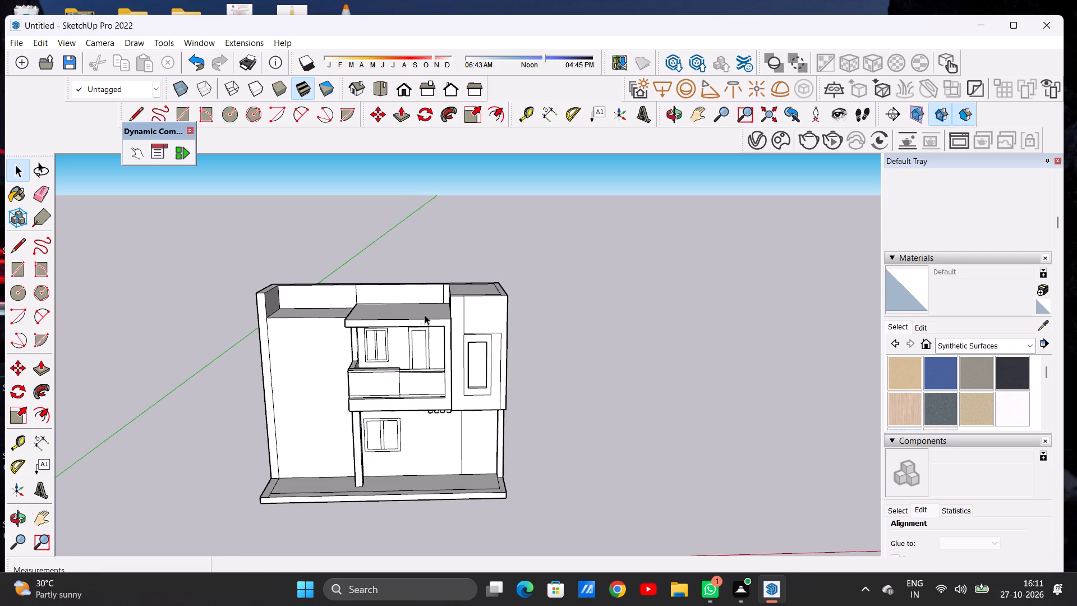
scroll(419, 315, "up", 4)
middle_click_drag(424, 314, 418, 417)
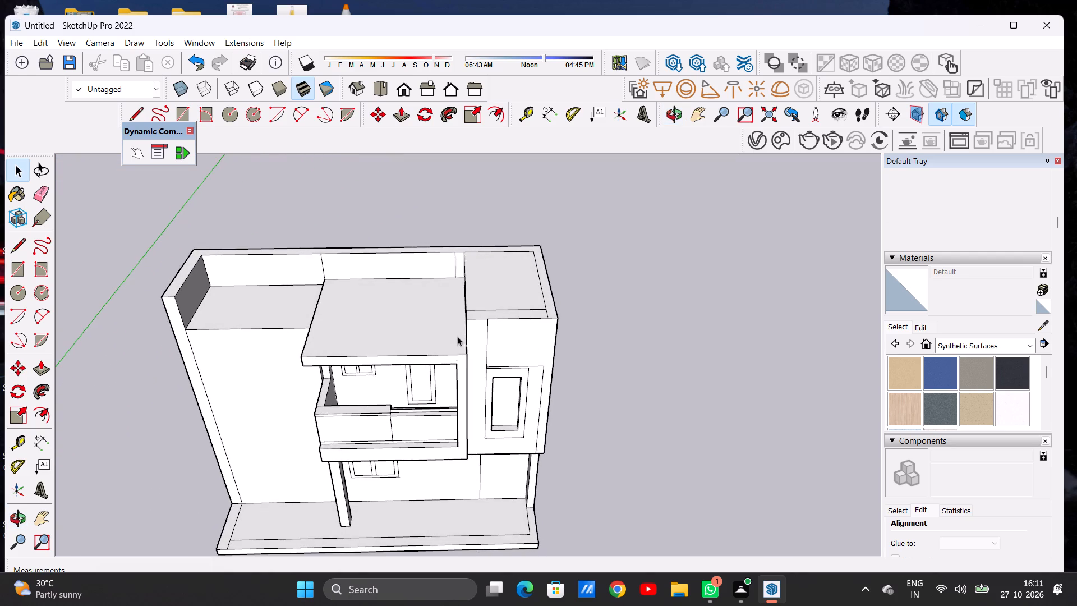
Draw an edge about 11' 7 1/4" long across the balcony canopy top from the tower's front corner to the canopy's far side edge.
scroll(461, 335, "down", 6)
middle_click_drag(434, 343, 428, 384)
middle_click(428, 384)
scroll(444, 339, "up", 3)
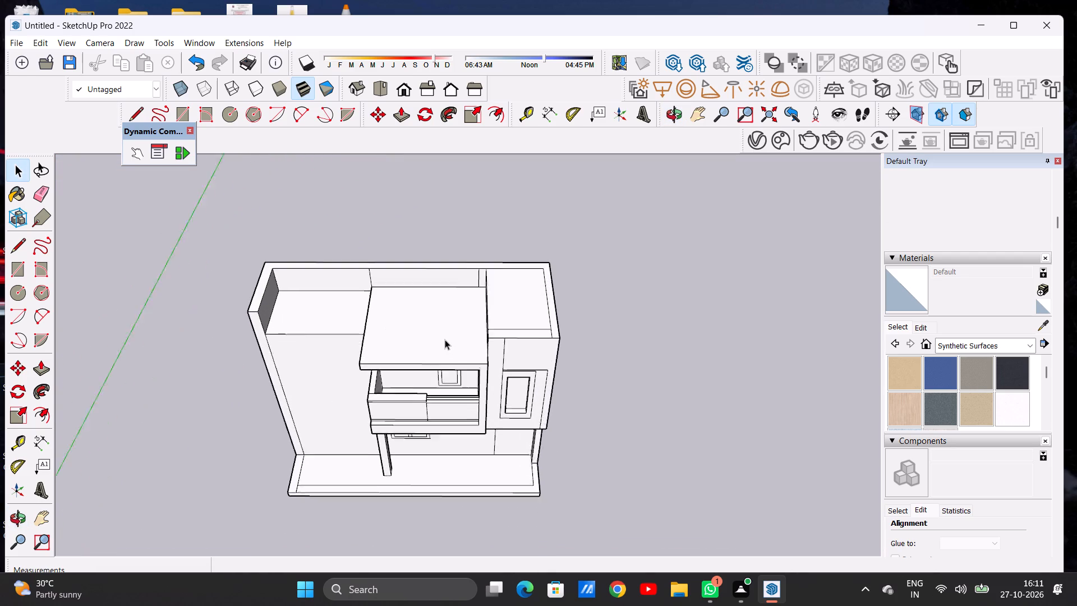
scroll(445, 339, "up", 1)
scroll(445, 339, "down", 3)
middle_click_drag(454, 336, 570, 361)
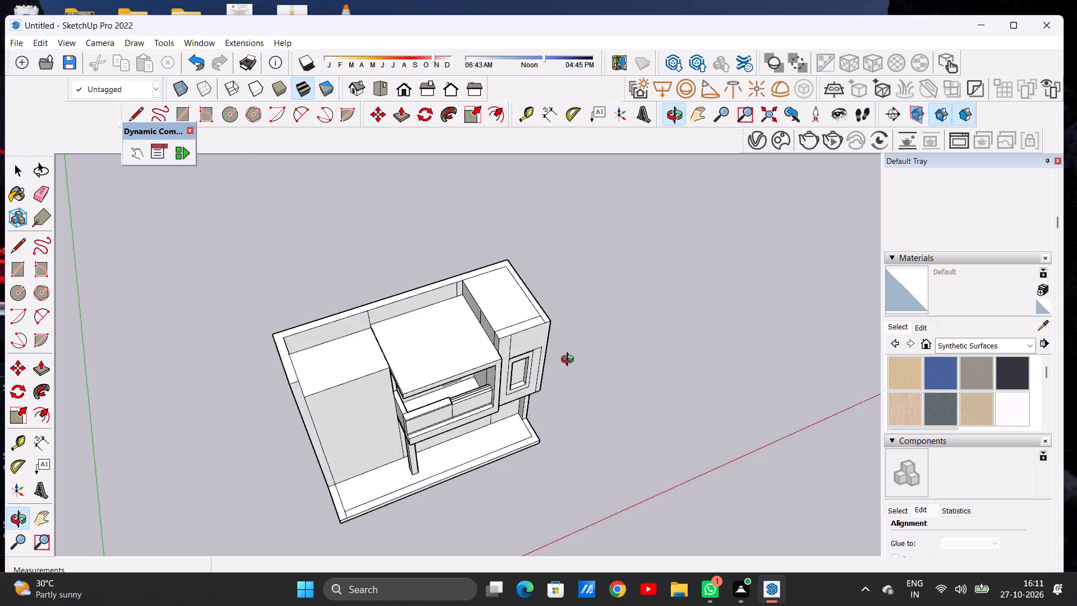
middle_click_drag(570, 361, 584, 365)
scroll(502, 363, "up", 8)
key("l")
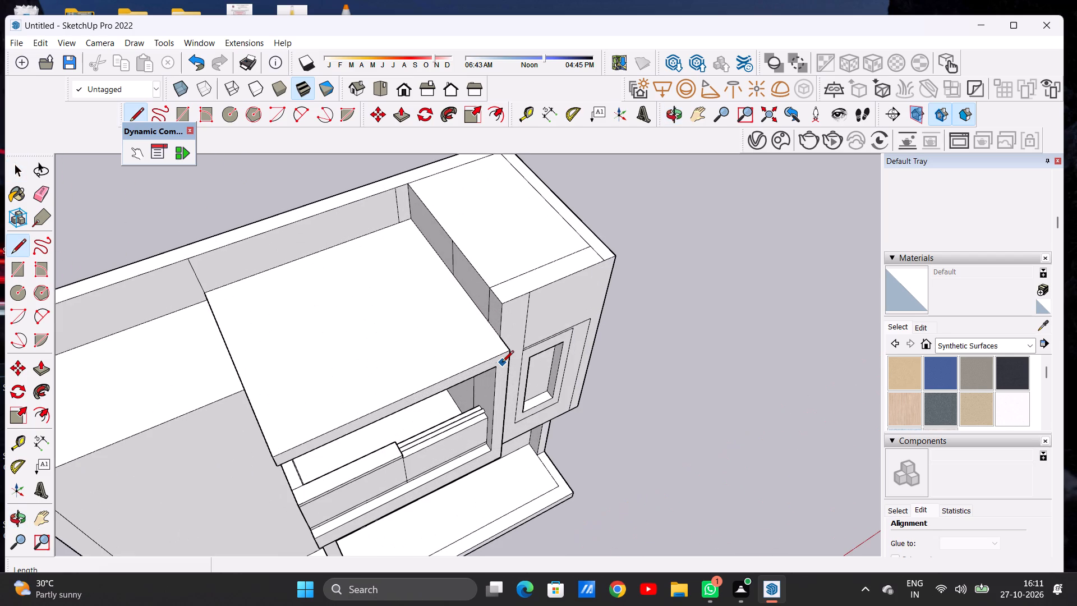
scroll(502, 363, "up", 16)
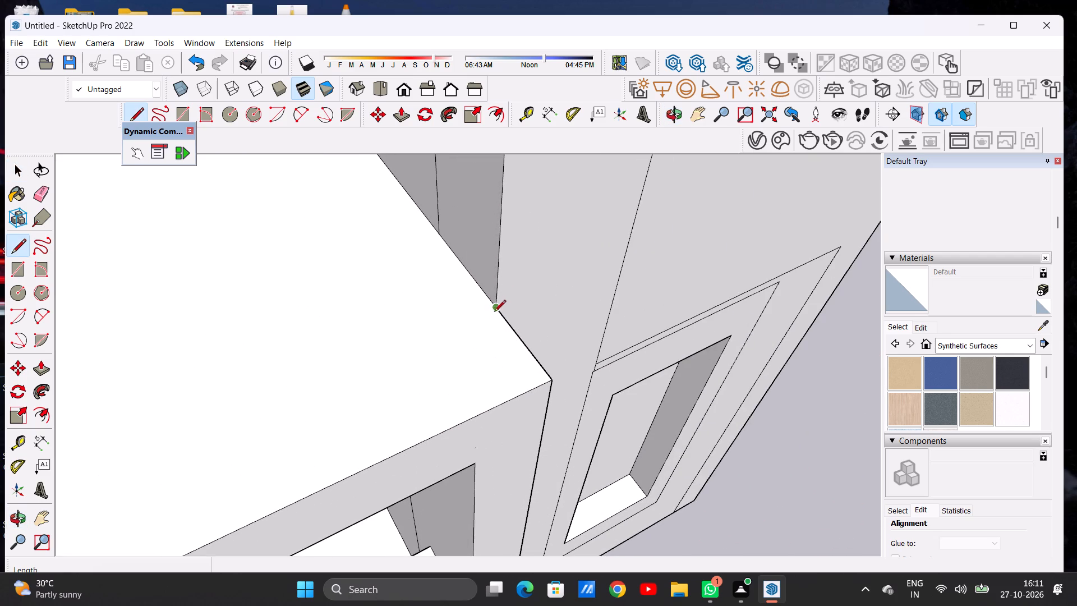
left_click(498, 306)
scroll(521, 304, "down", 19)
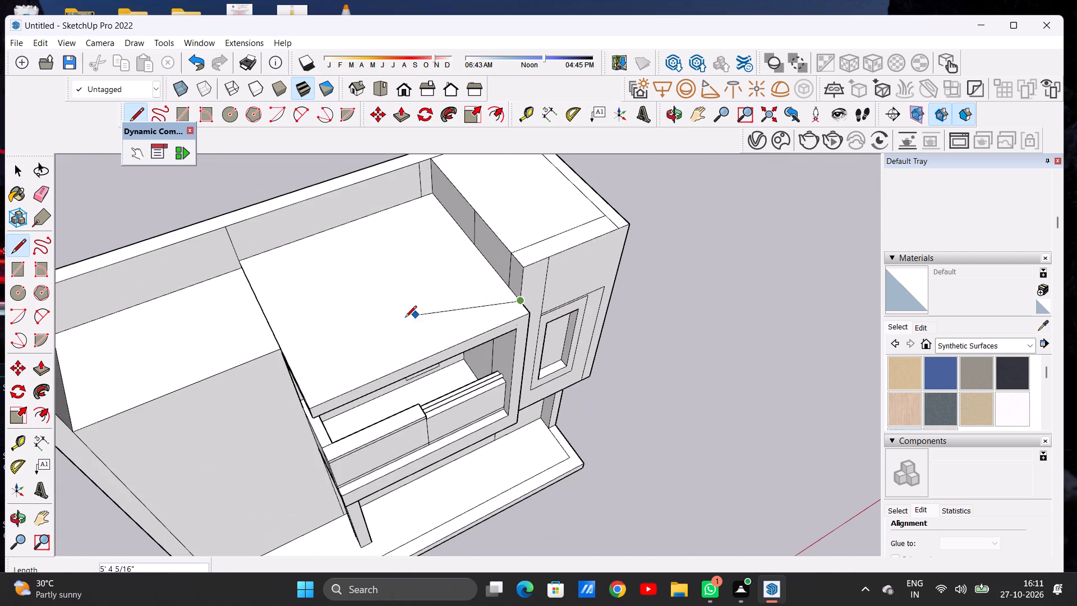
scroll(333, 348, "up", 7)
left_click(271, 437)
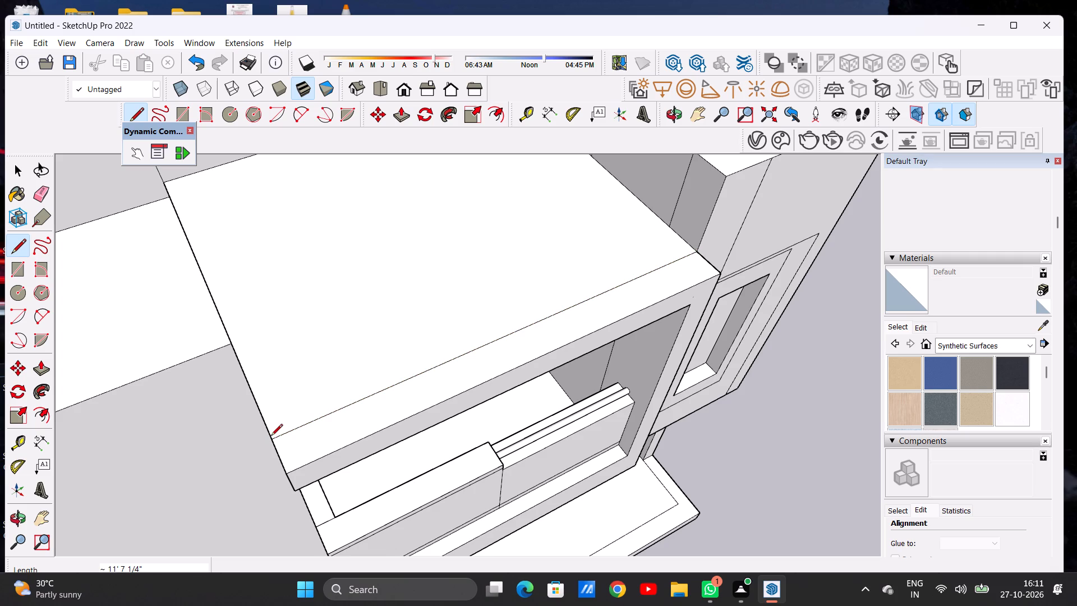
key("space")
Examine the canopy top, tower, roof parapet and whole facade from several distances and angles.
scroll(261, 485, "down", 4)
scroll(312, 479, "down", 7)
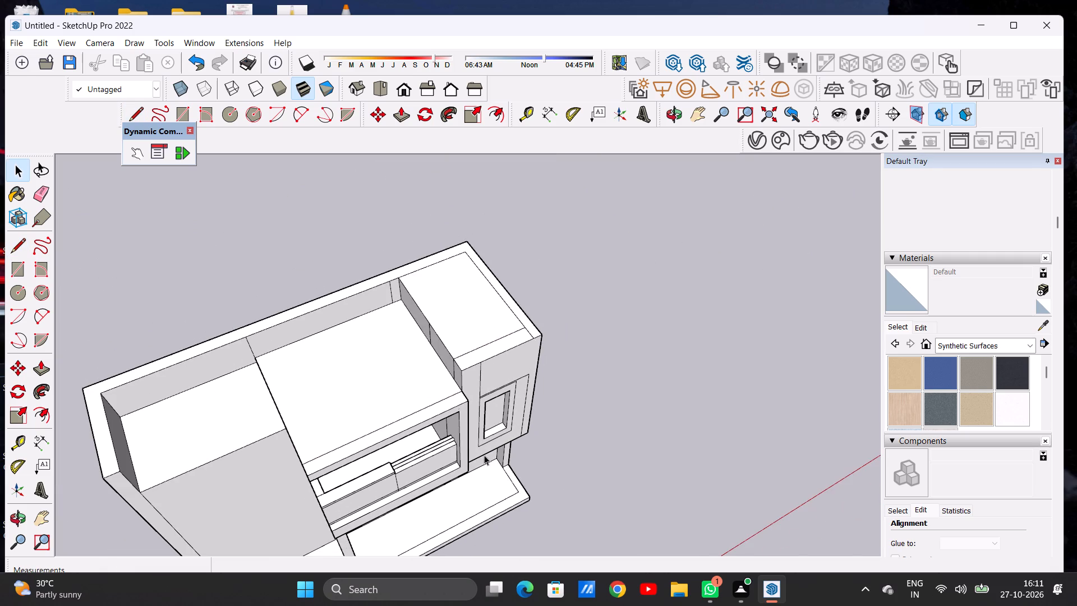
middle_click_drag(457, 455, 214, 420)
scroll(369, 360, "up", 9)
scroll(384, 349, "down", 1)
scroll(389, 350, "up", 2)
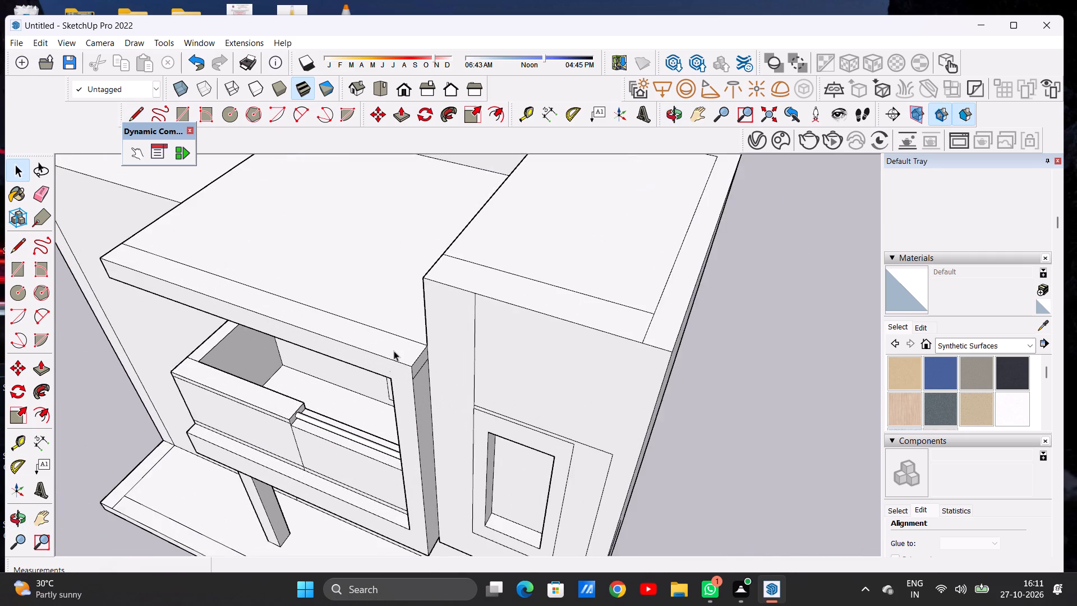
scroll(401, 350, "down", 1)
scroll(401, 350, "up", 4)
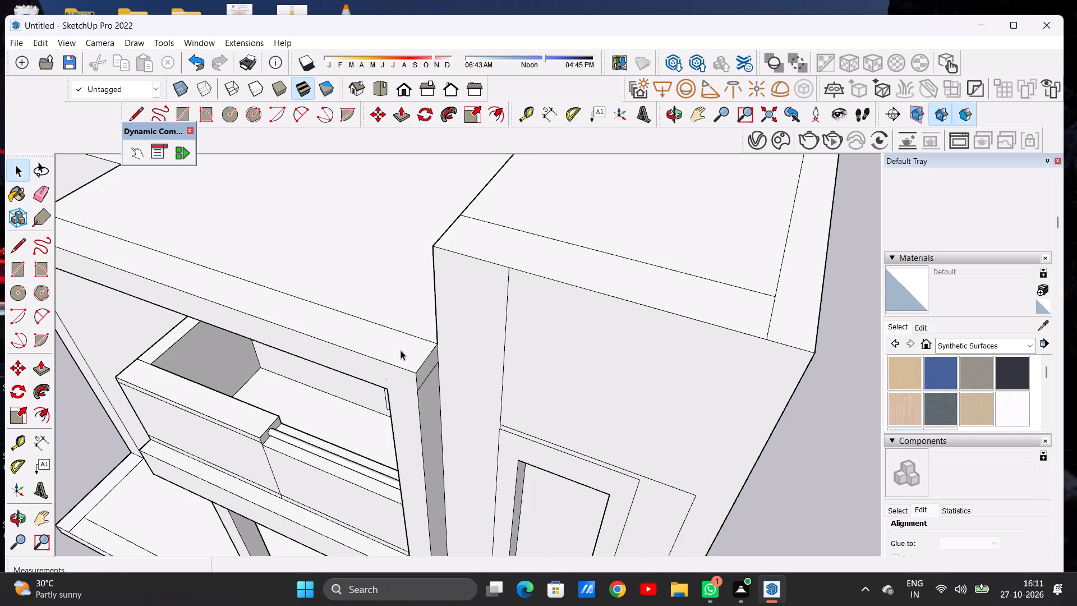
scroll(401, 350, "down", 13)
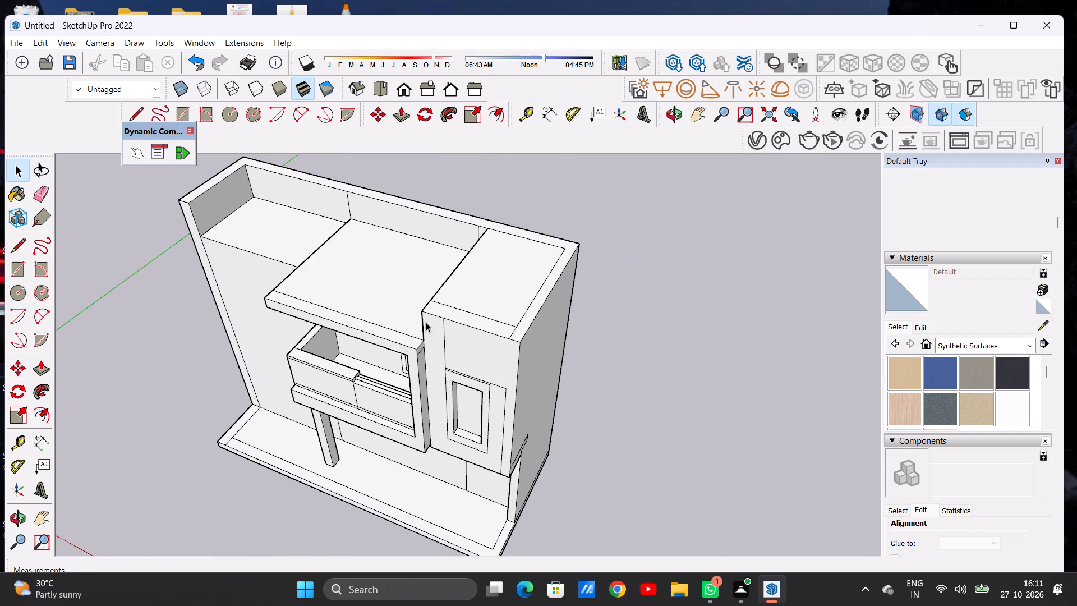
middle_click_drag(363, 307, 524, 290)
scroll(453, 320, "down", 4)
middle_click_drag(452, 316, 434, 309)
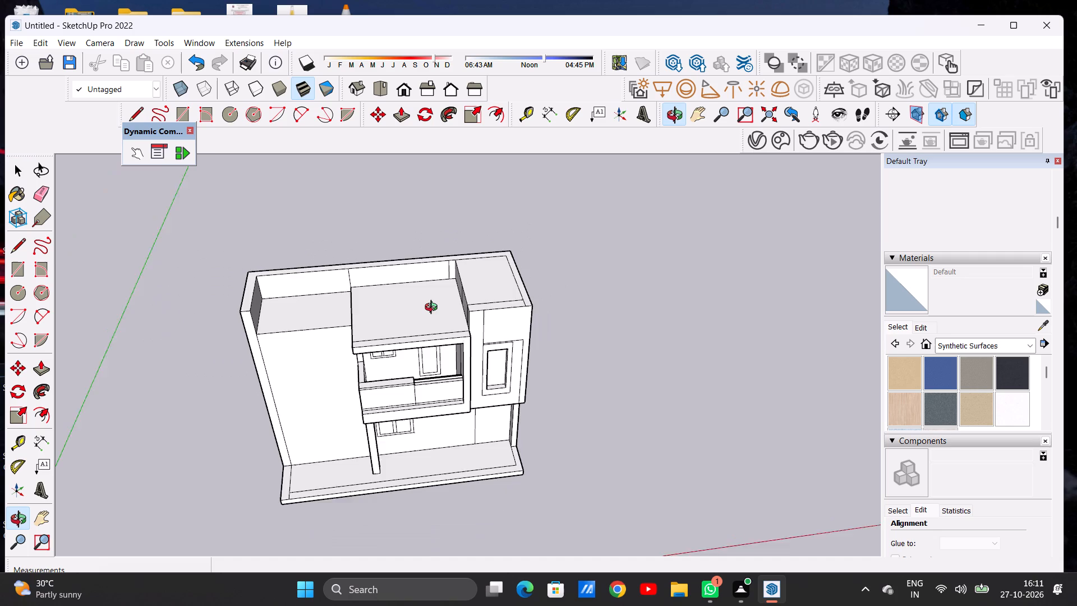
middle_click_drag(434, 309, 431, 309)
scroll(496, 331, "down", 7)
scroll(454, 330, "up", 5)
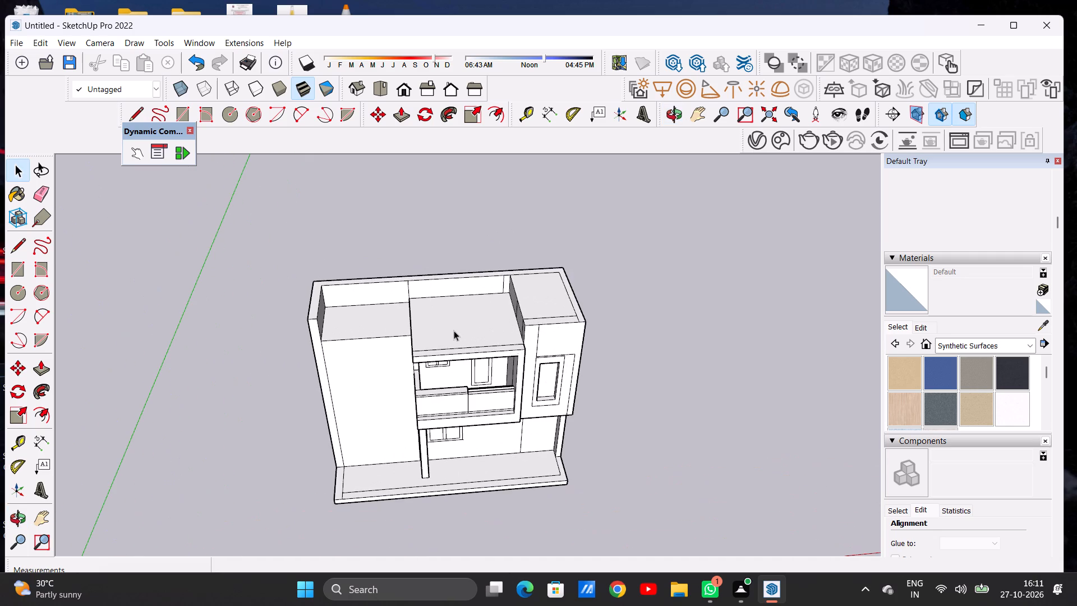
scroll(460, 333, "down", 5)
middle_click_drag(468, 348, 463, 324)
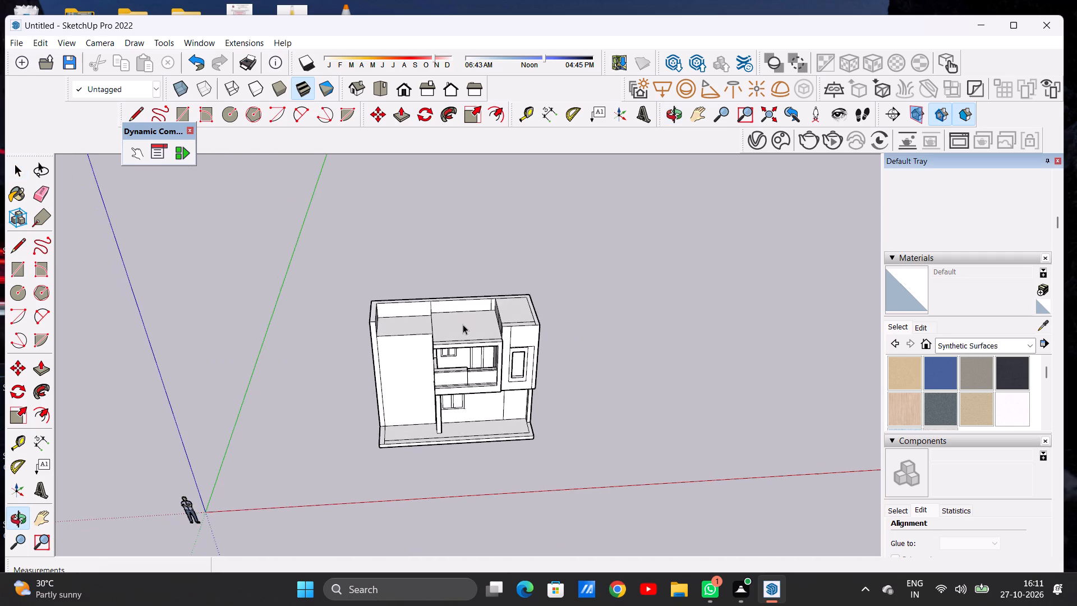
scroll(463, 324, "up", 7)
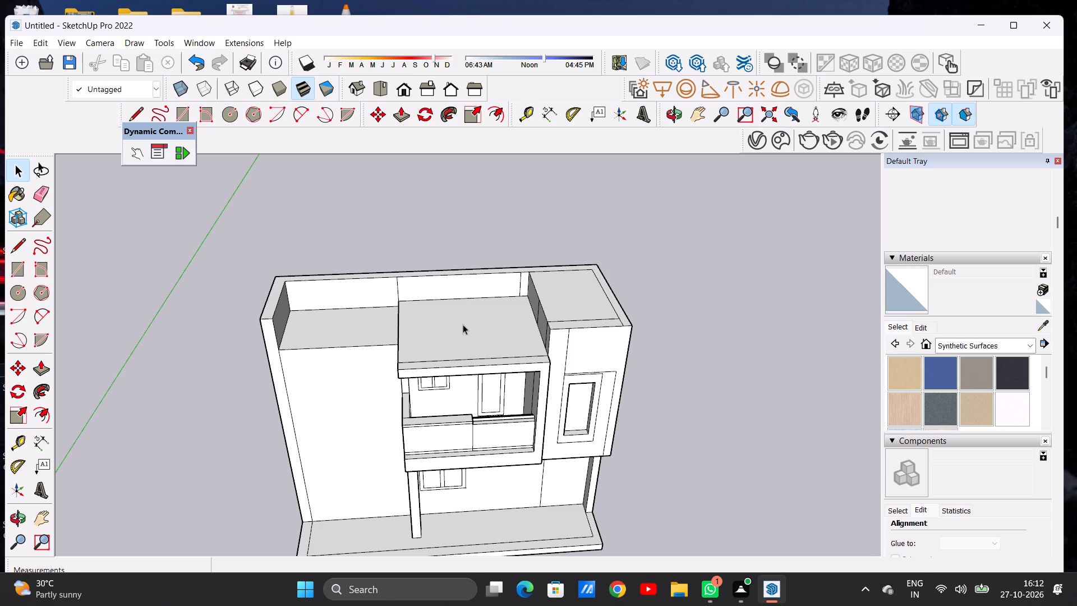
scroll(427, 355, "down", 12)
middle_click_drag(461, 337, 455, 310)
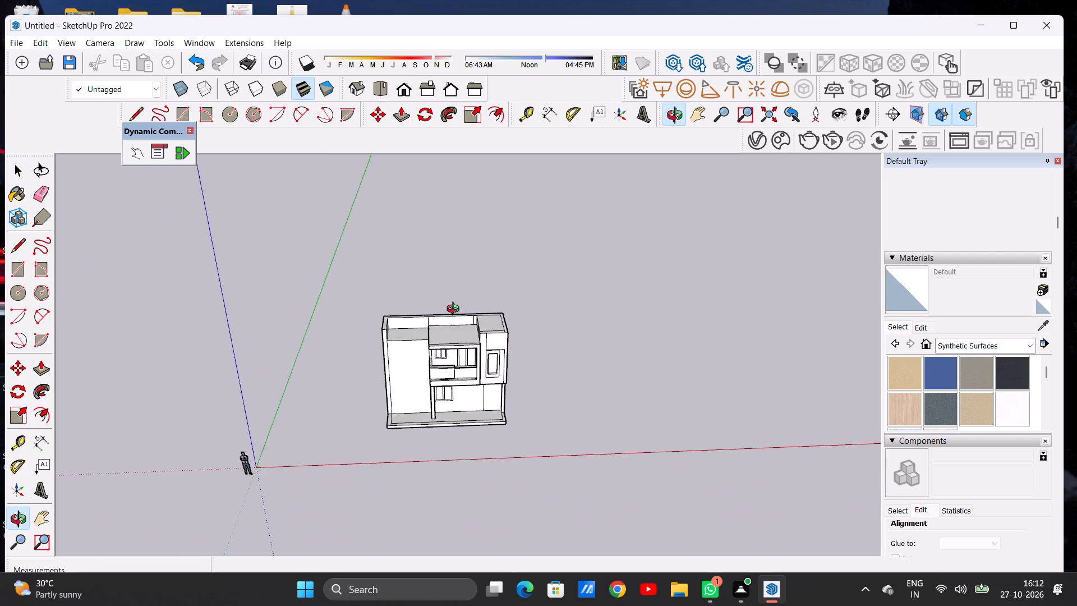
middle_click_drag(455, 310, 455, 309)
scroll(457, 323, "up", 7)
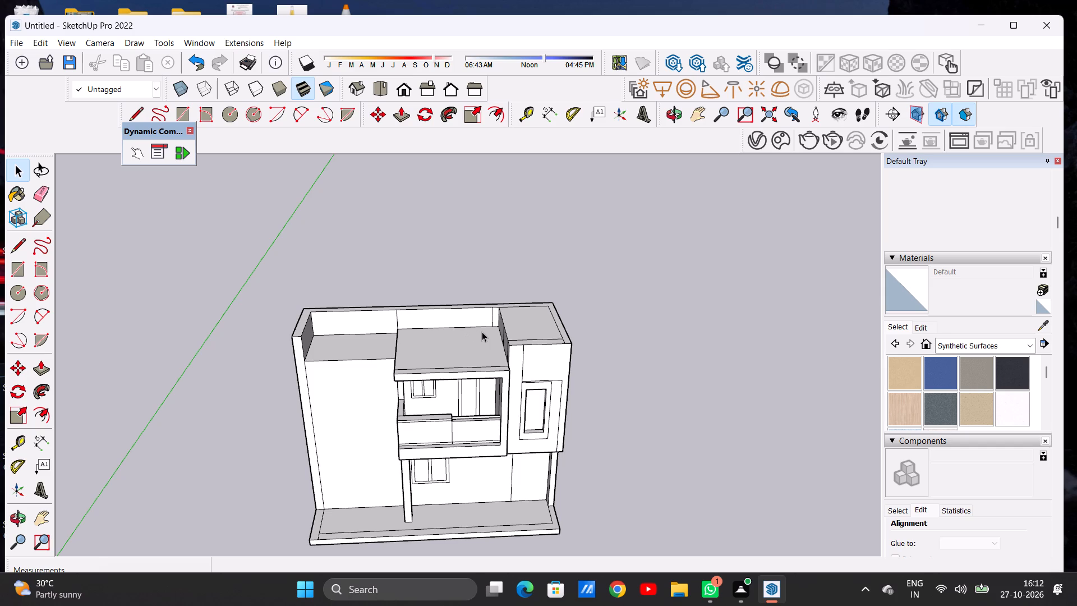
scroll(477, 335, "down", 3)
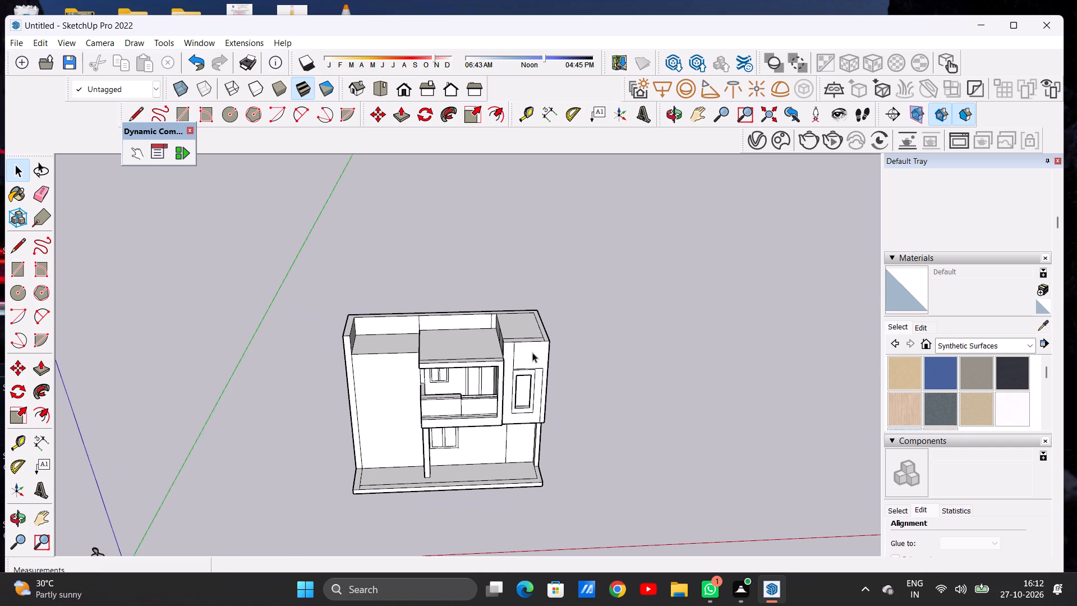
middle_click_drag(526, 355, 509, 329)
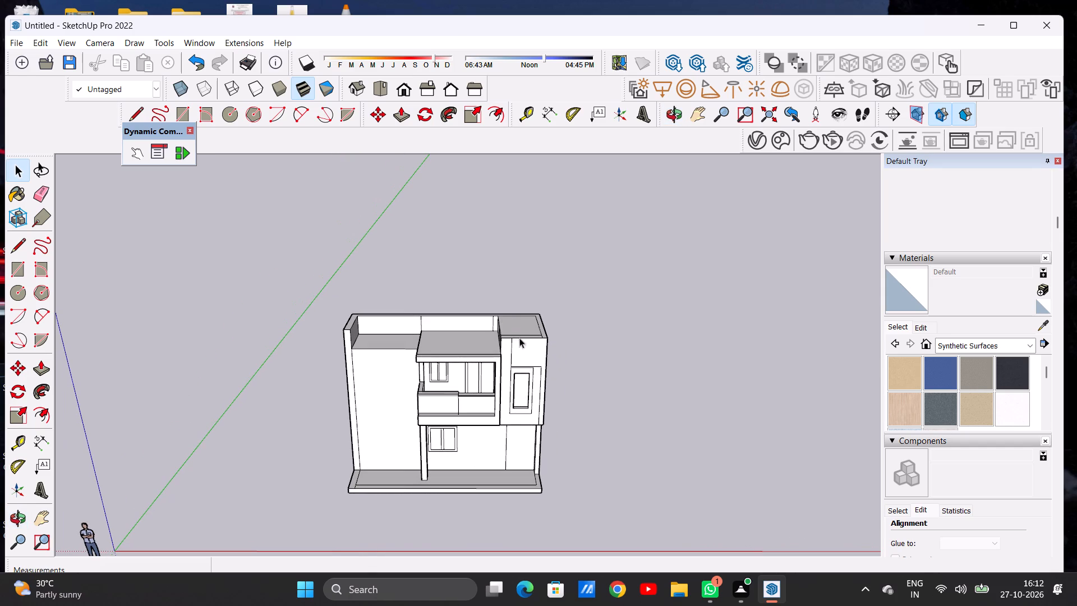
Push/Pull the sunken roof face over the plain block beside the balcony up 2' 4 11/16", level with the parapet top.
scroll(522, 342, "down", 4)
scroll(520, 342, "up", 15)
key("p")
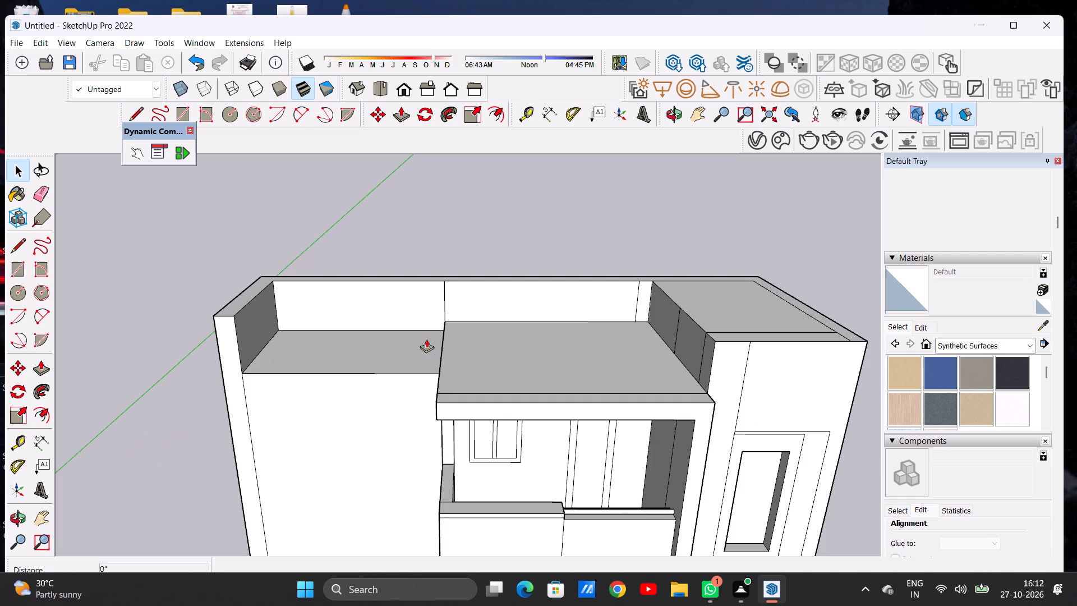
scroll(401, 363, "up", 4)
left_click(399, 365)
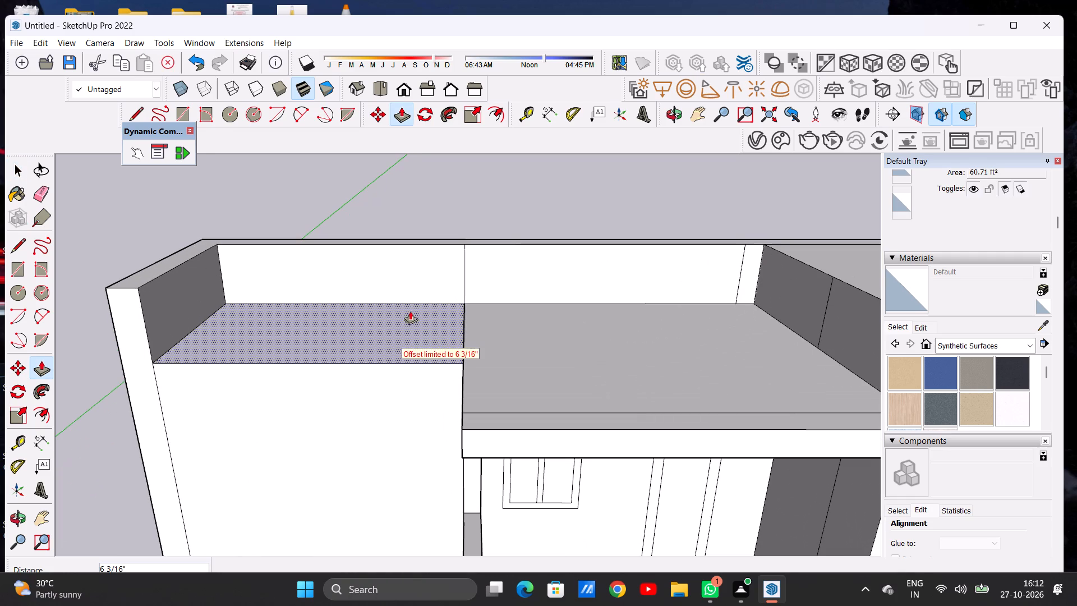
left_click(460, 365)
left_click(424, 343)
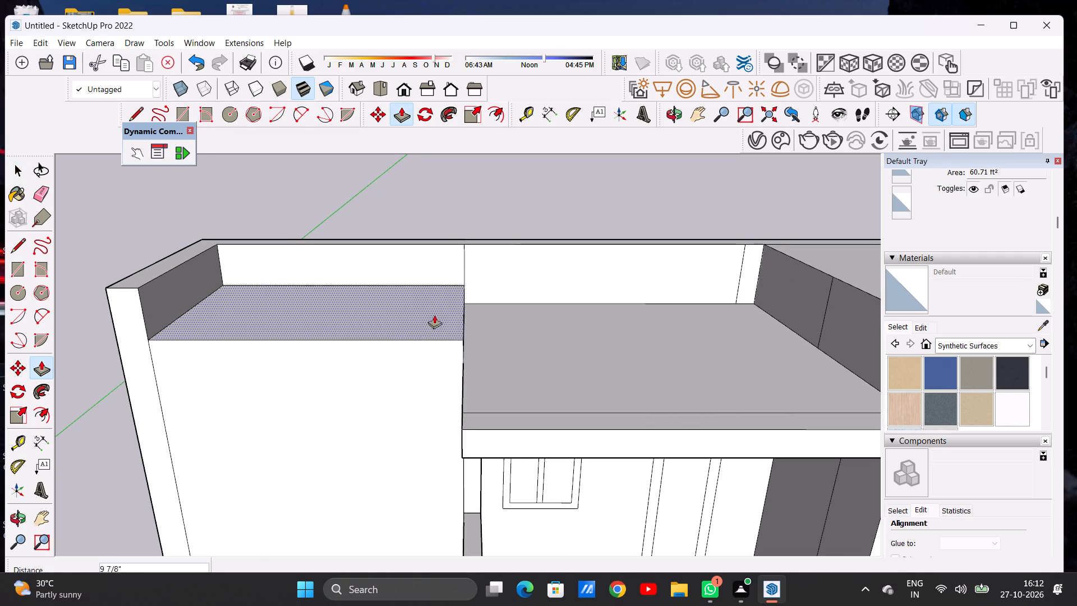
scroll(440, 303, "down", 4)
scroll(440, 308, "up", 1)
scroll(441, 311, "down", 11)
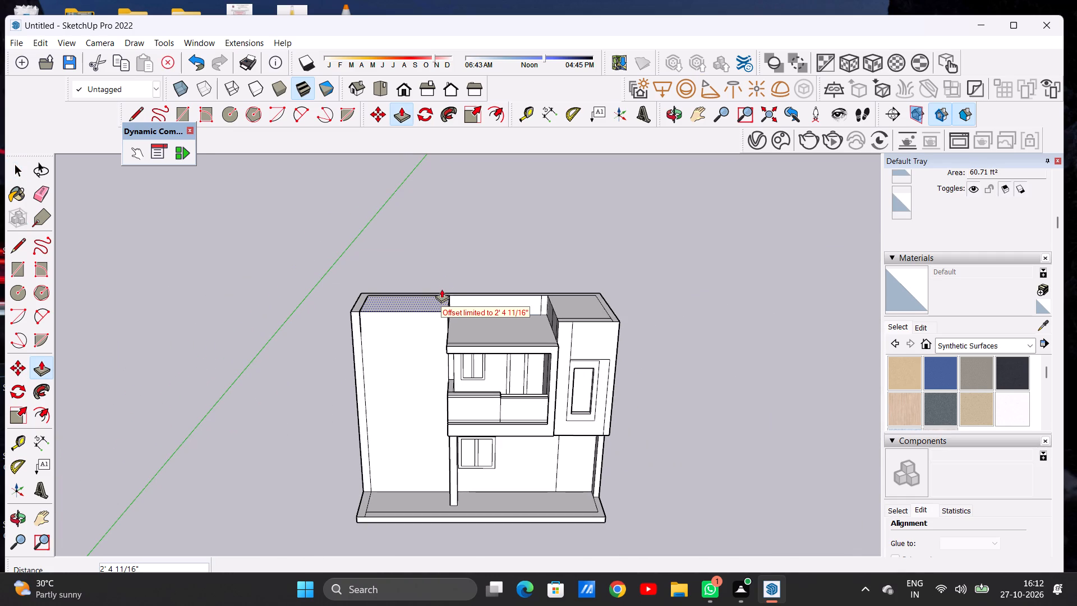
left_click(468, 292)
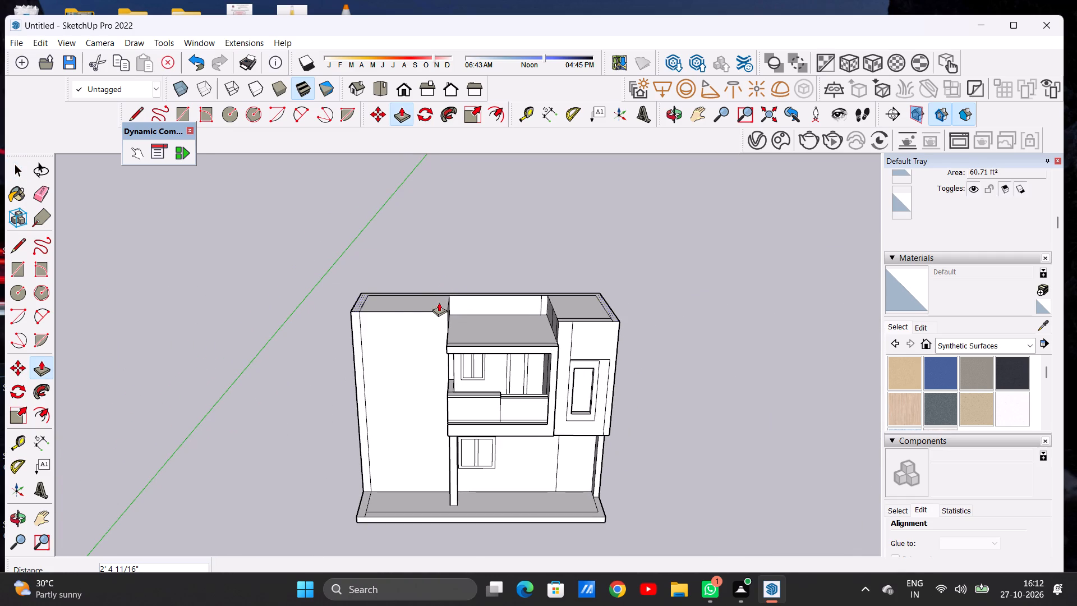
Extrude the same roof face of the plain block a further 4' 10 1/2" upward, above the parapet.
scroll(439, 302, "up", 7)
left_click(439, 304)
scroll(441, 286, "down", 7)
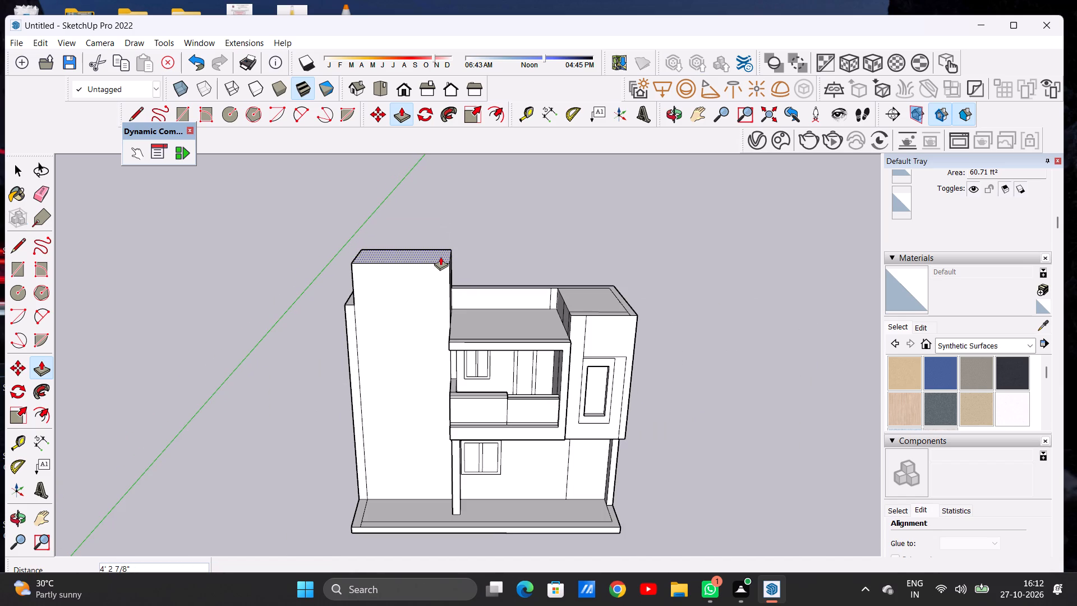
left_click(440, 250)
Raise the parapet's top face 4' 10 1/2" to match the top corner of the heightened block beside the balcony.
scroll(435, 265, "down", 6)
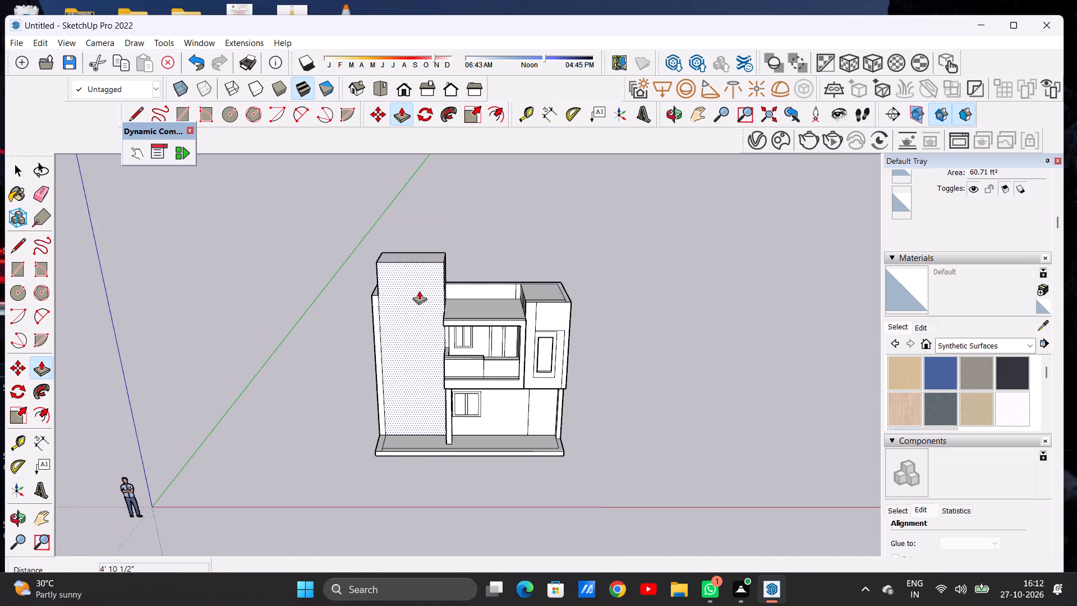
middle_click_drag(396, 293, 450, 342)
scroll(383, 301, "up", 3)
scroll(383, 301, "down", 2)
scroll(383, 301, "up", 10)
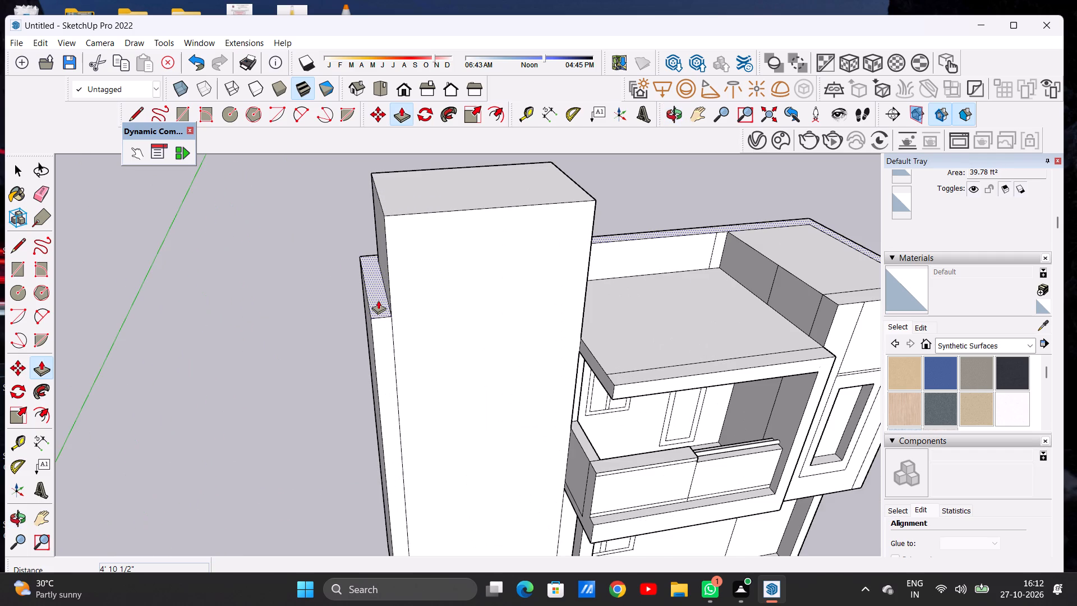
left_click(378, 300)
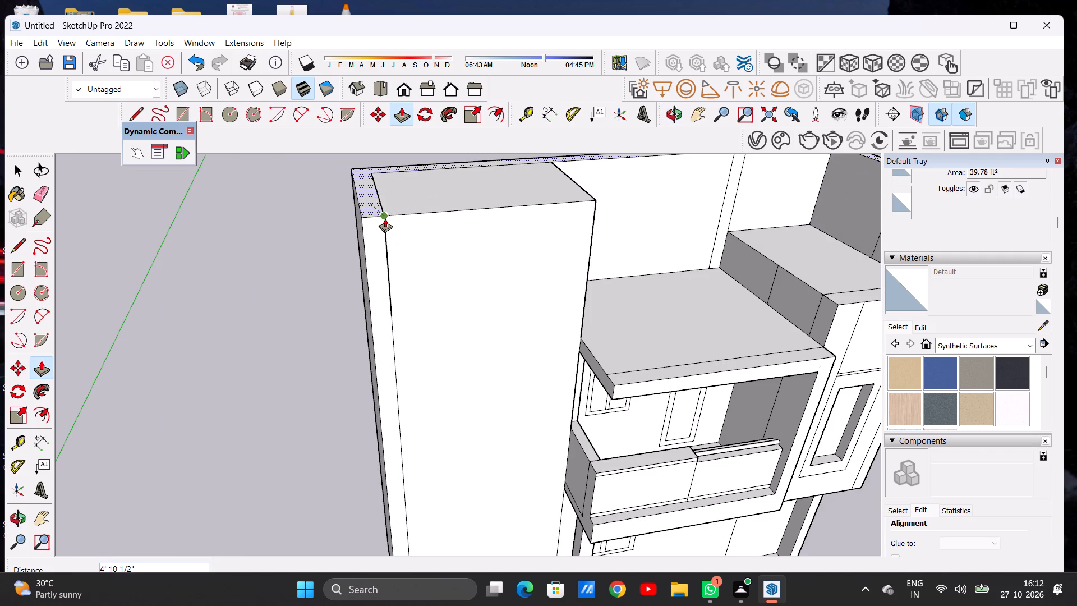
left_click(385, 218)
key("space")
Examine the heightened parapet, side block, canopy and tower roof from the front and from above.
scroll(313, 305, "down", 3)
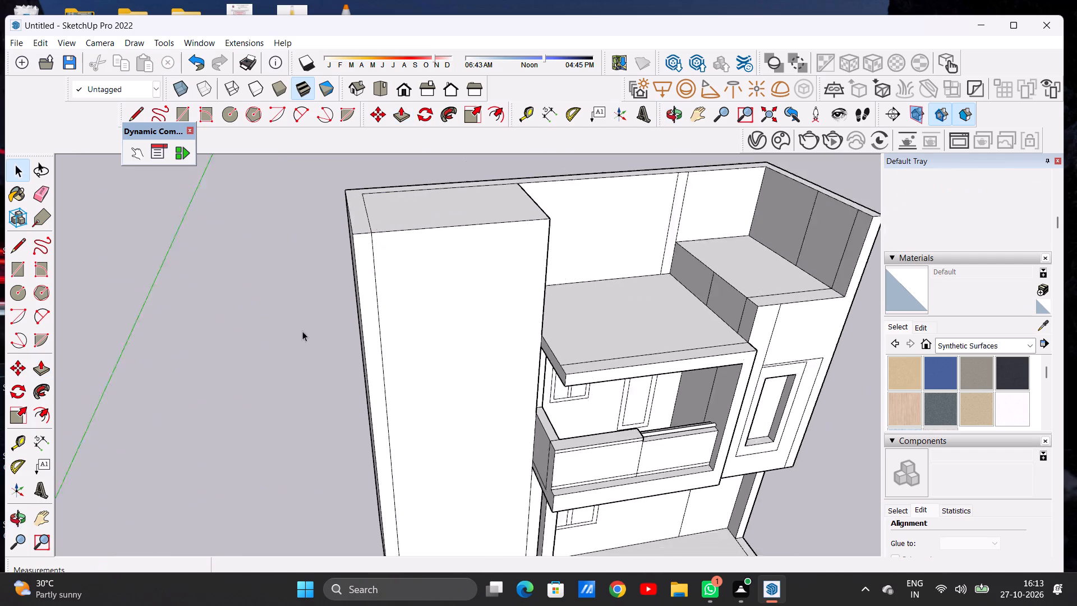
scroll(302, 331, "down", 13)
middle_click_drag(372, 337, 309, 249)
scroll(393, 292, "up", 7)
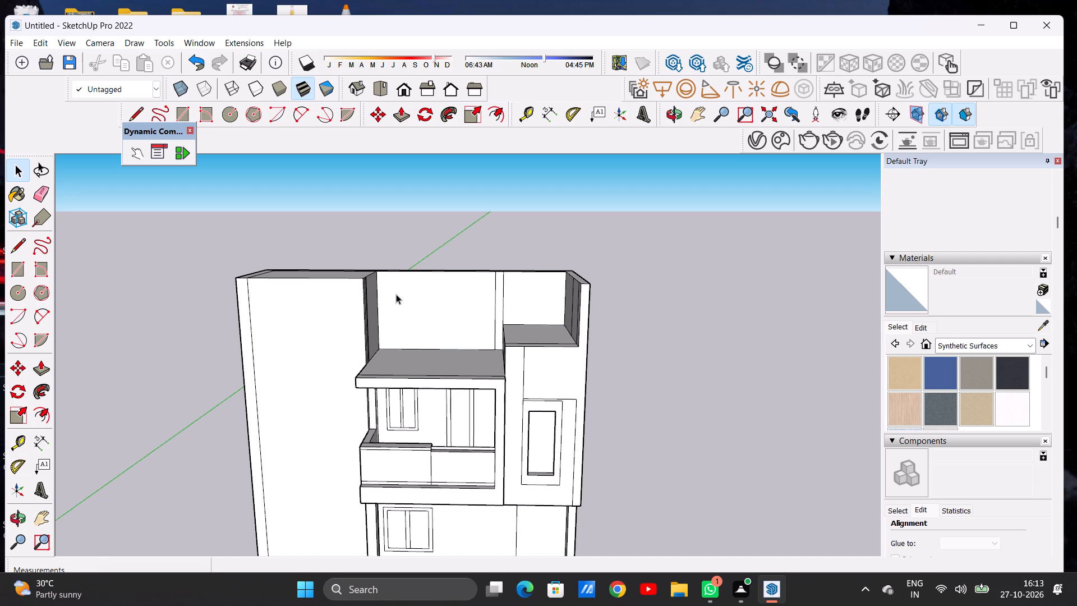
scroll(396, 294, "down", 3)
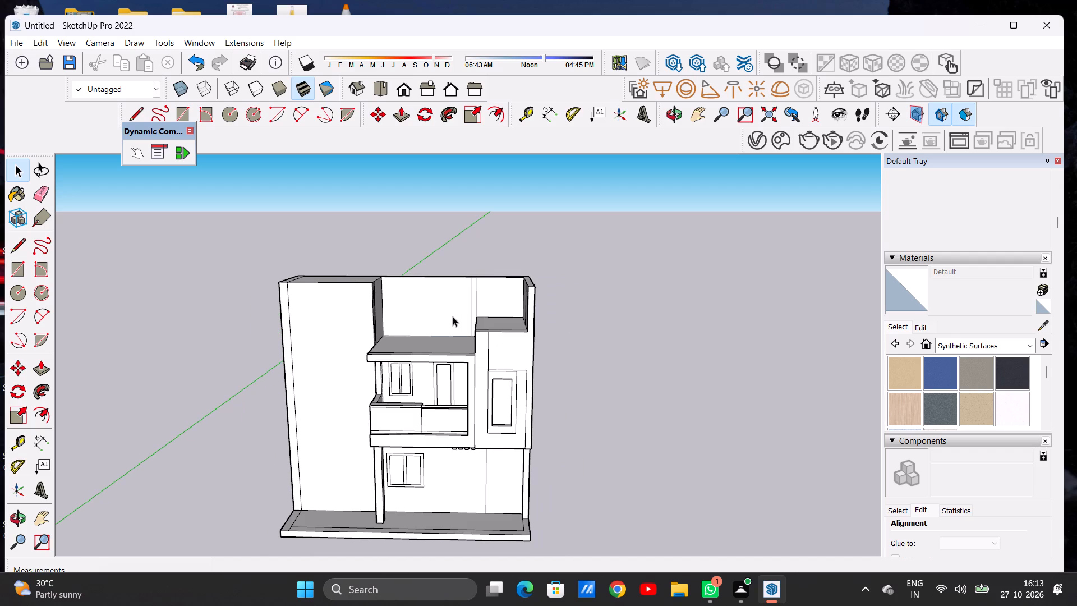
scroll(389, 325, "up", 2)
scroll(389, 325, "down", 1)
scroll(389, 325, "up", 4)
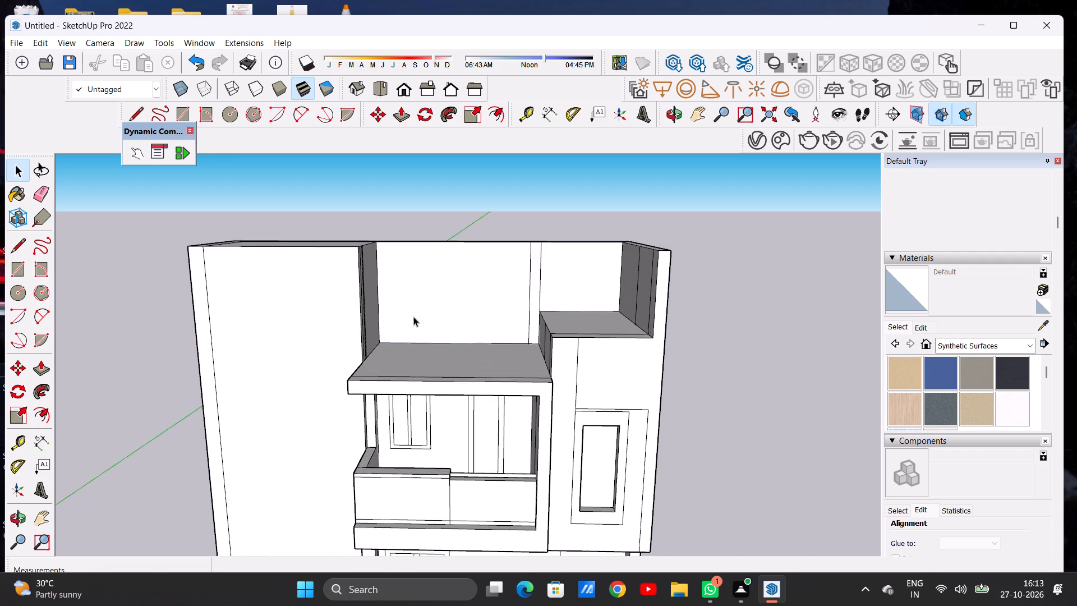
middle_click_drag(408, 319, 330, 421)
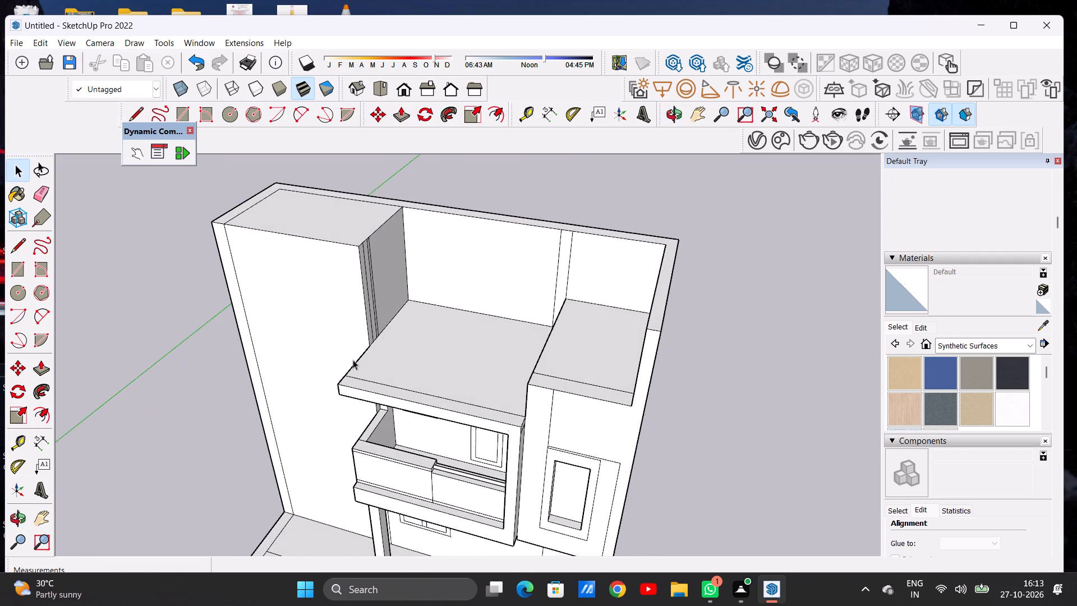
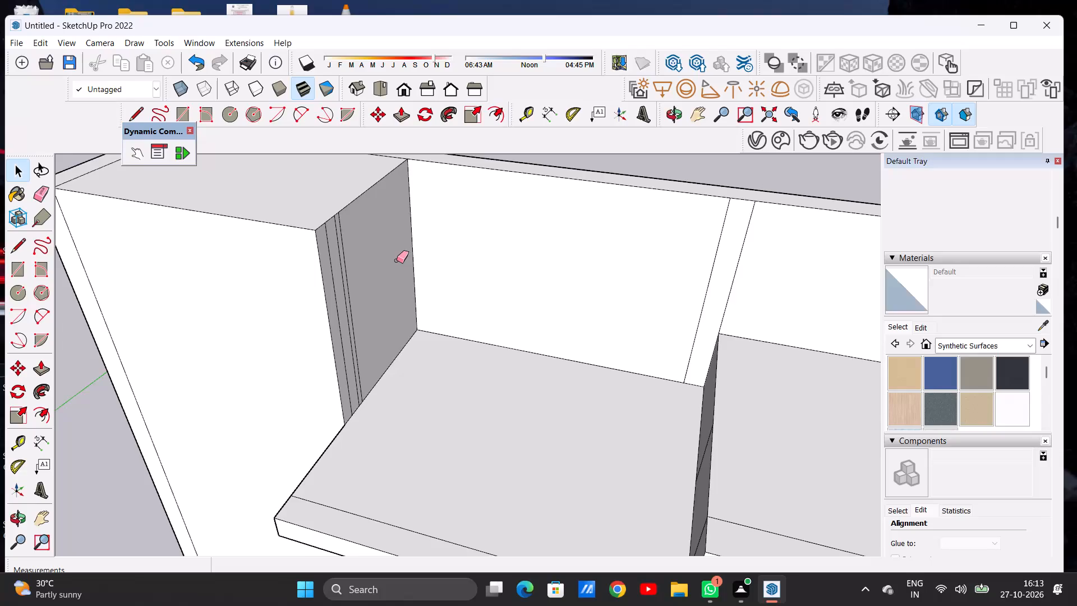
Erase the three vertical lines on the side wall of the tall block facing the terrace.
scroll(371, 296, "up", 4)
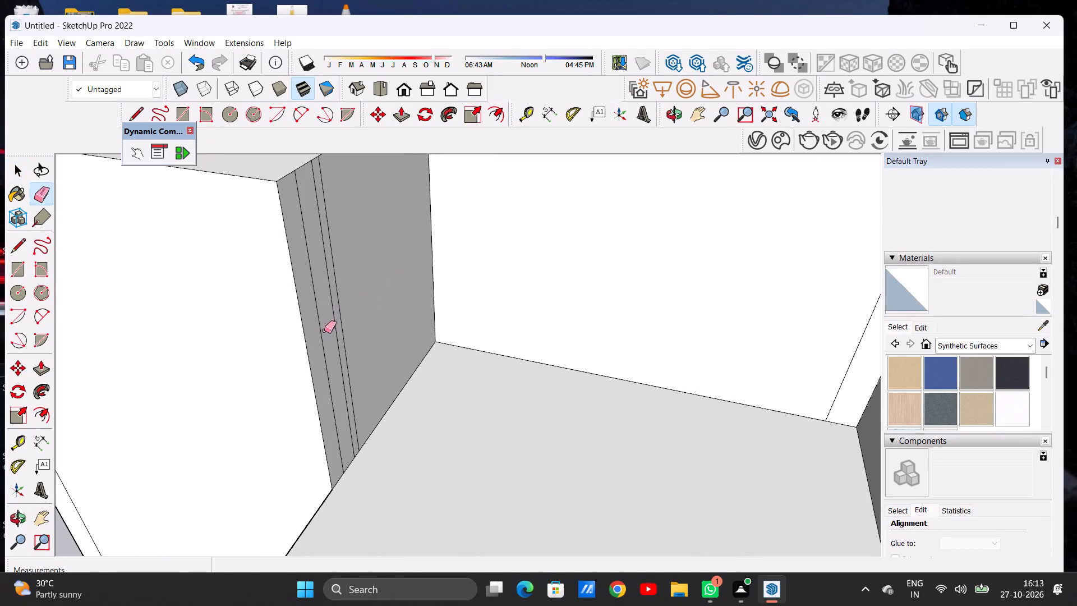
left_click_drag(319, 337, 349, 314)
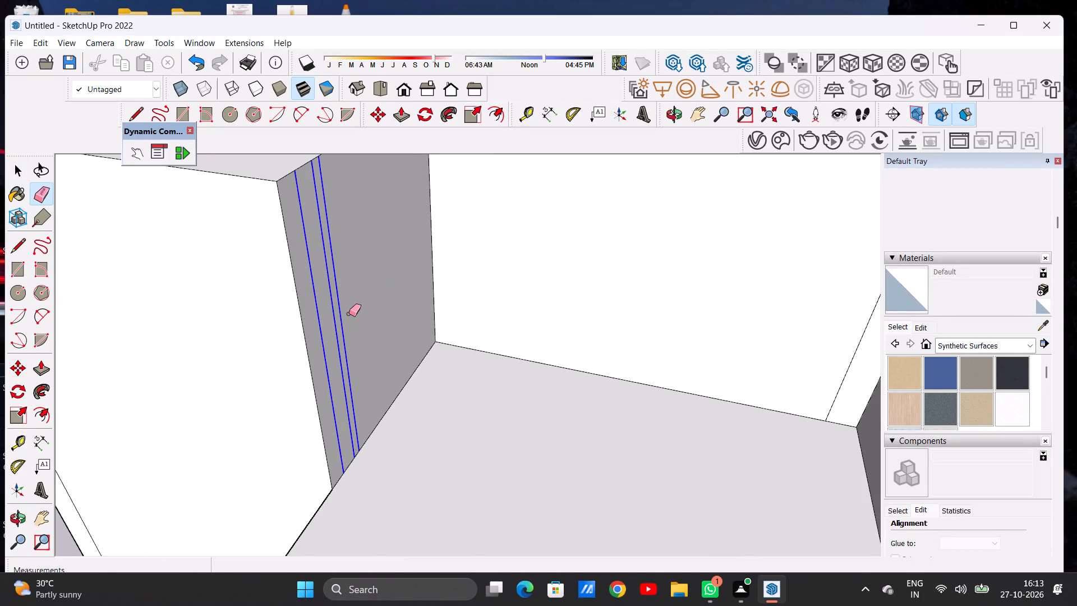
key("space")
Erase the two leftover vertical lines on the terrace's back wall.
scroll(360, 368, "down", 14)
middle_click_drag(410, 377, 484, 340)
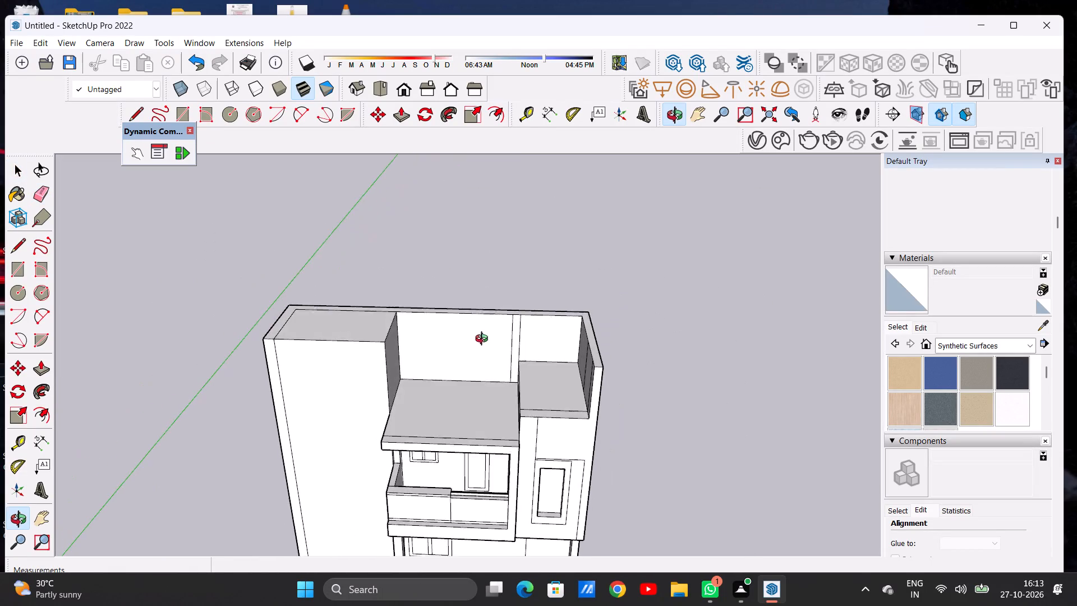
middle_click_drag(484, 340, 487, 315)
middle_click_drag(507, 362, 486, 342)
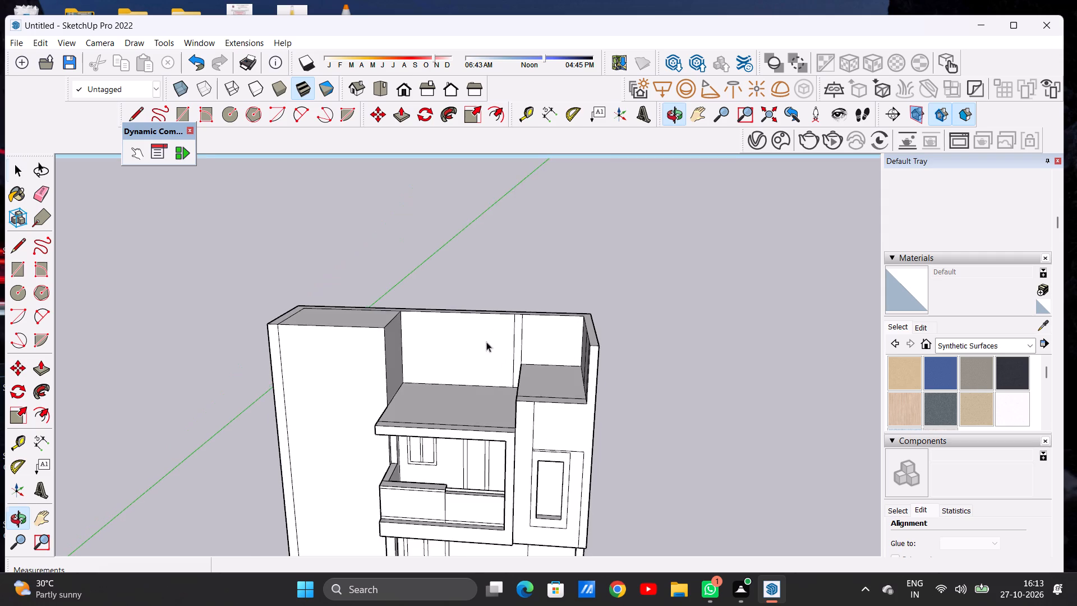
scroll(526, 342, "up", 3)
middle_click_drag(505, 368, 535, 361)
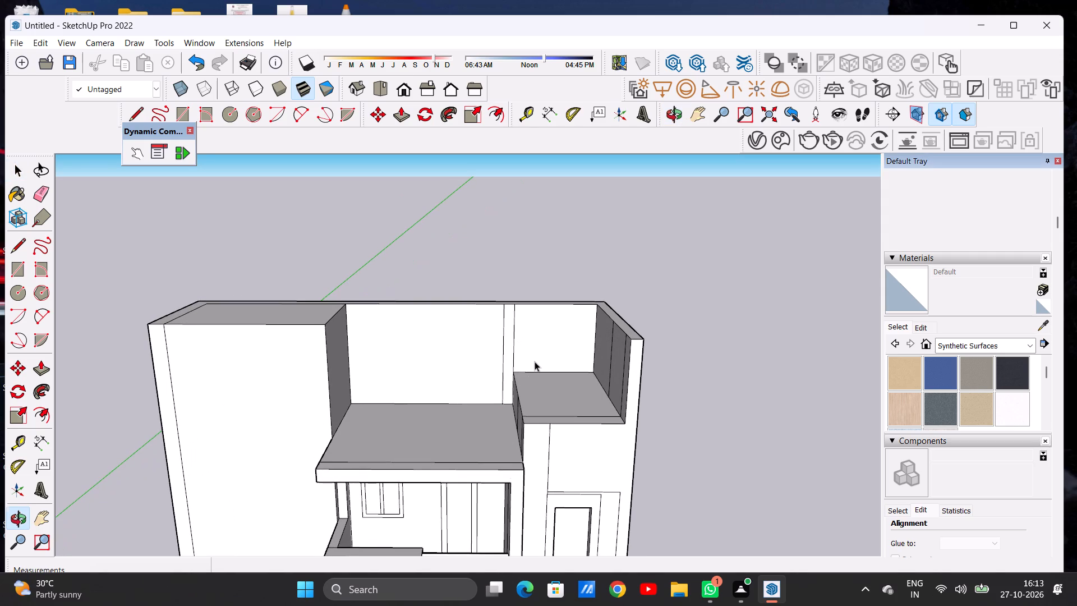
middle_click_drag(517, 388, 513, 374)
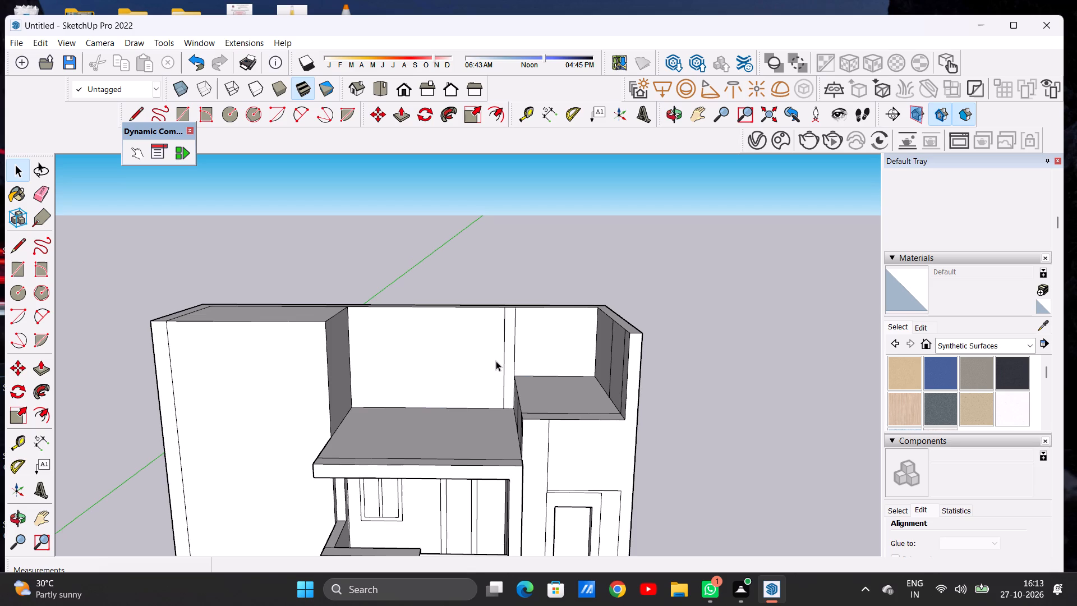
scroll(509, 353, "up", 1)
key("e")
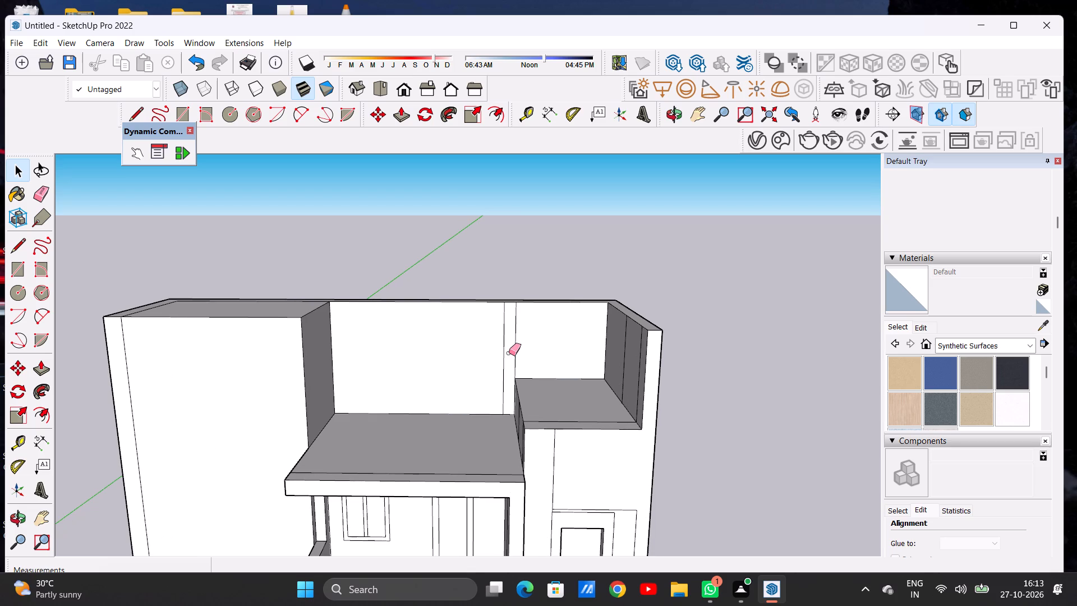
scroll(509, 353, "up", 4)
left_click_drag(509, 347, 496, 358)
left_click_drag(521, 338, 510, 347)
key("space")
Draw a line about 11' 7 1/4" long across the roof slab above the balcony, parallel to its front edge.
scroll(510, 347, "down", 6)
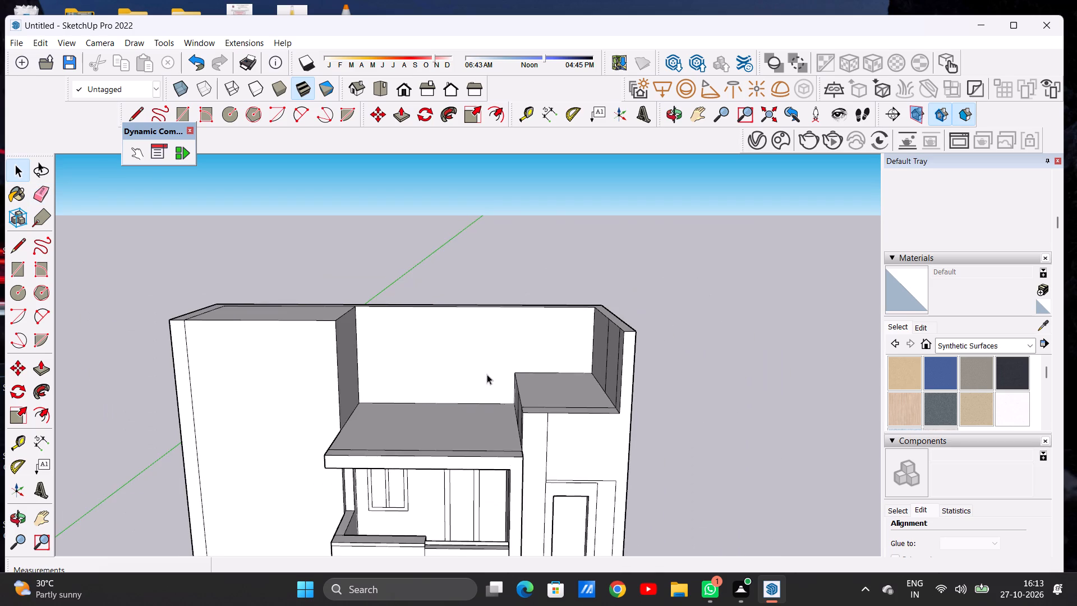
middle_click_drag(487, 388, 480, 515)
scroll(488, 463, "up", 2)
key("l")
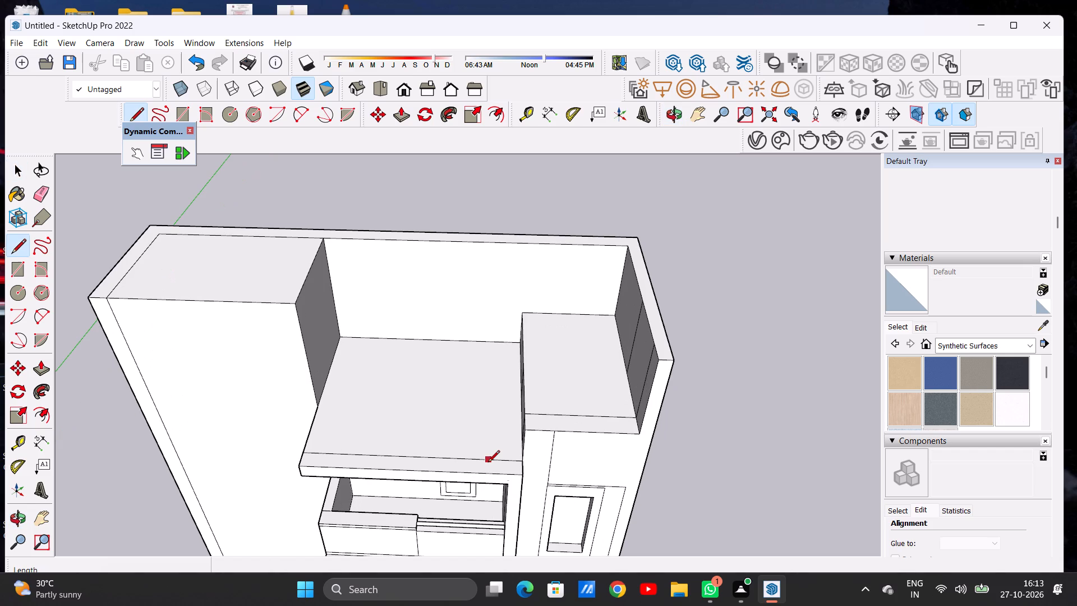
scroll(496, 441, "down", 6)
middle_click_drag(434, 453, 436, 519)
scroll(413, 437, "up", 7)
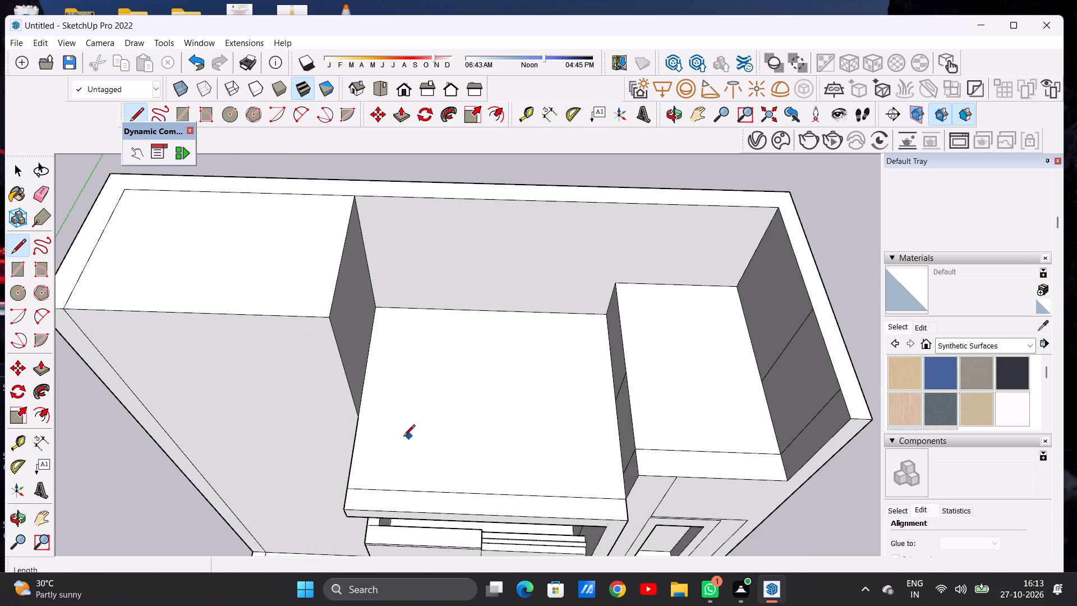
left_click(352, 450)
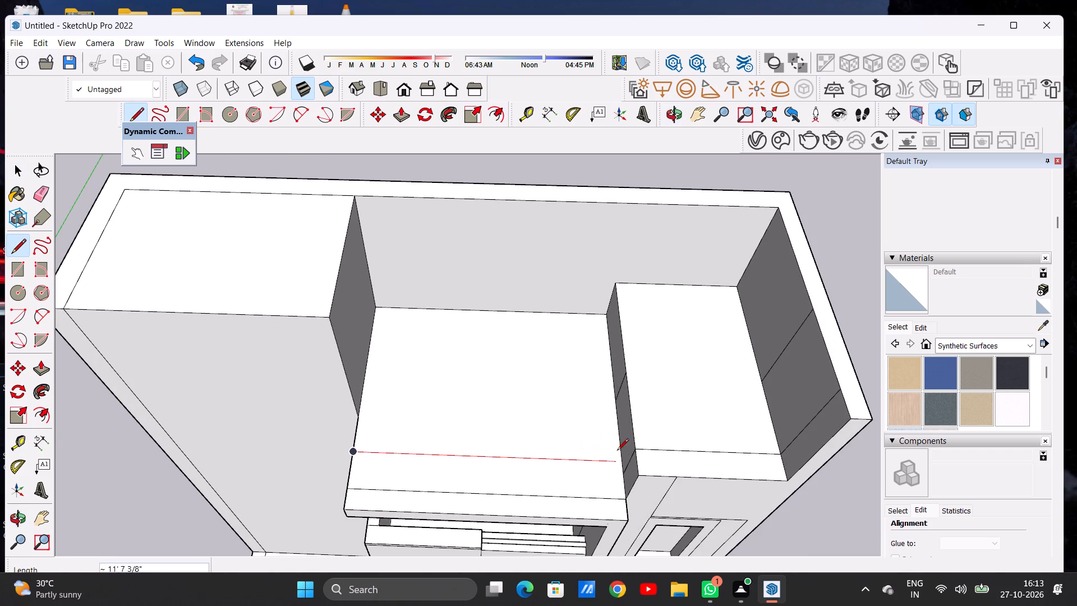
left_click(621, 457)
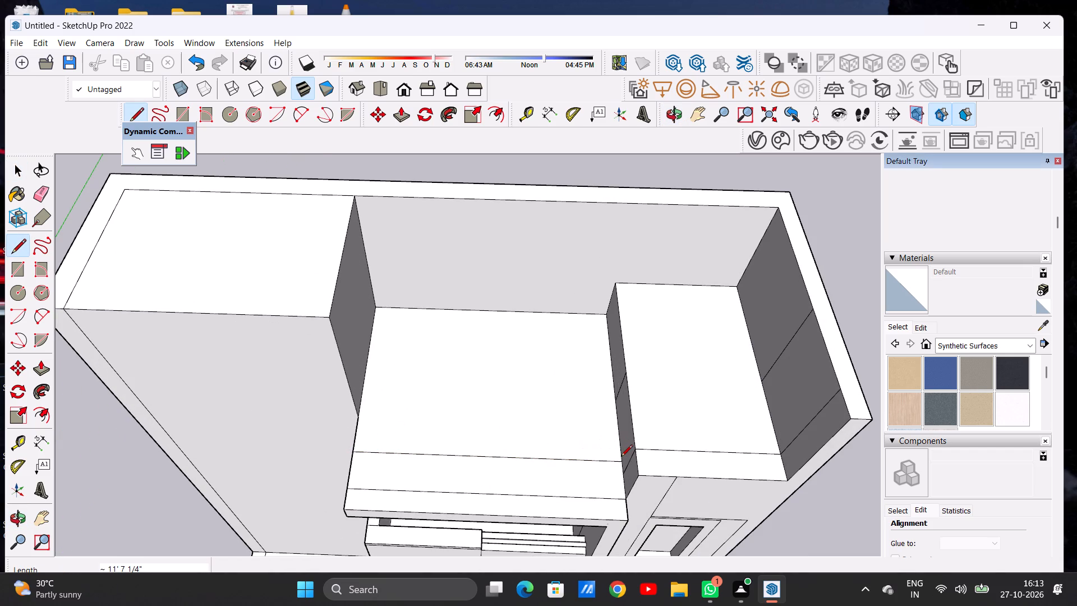
key("space")
Push/Pull the narrow strip behind the front ledge of the balcony roof slab upward about 1' 5" as a parapet.
scroll(491, 424, "down", 6)
middle_click_drag(404, 443, 475, 406)
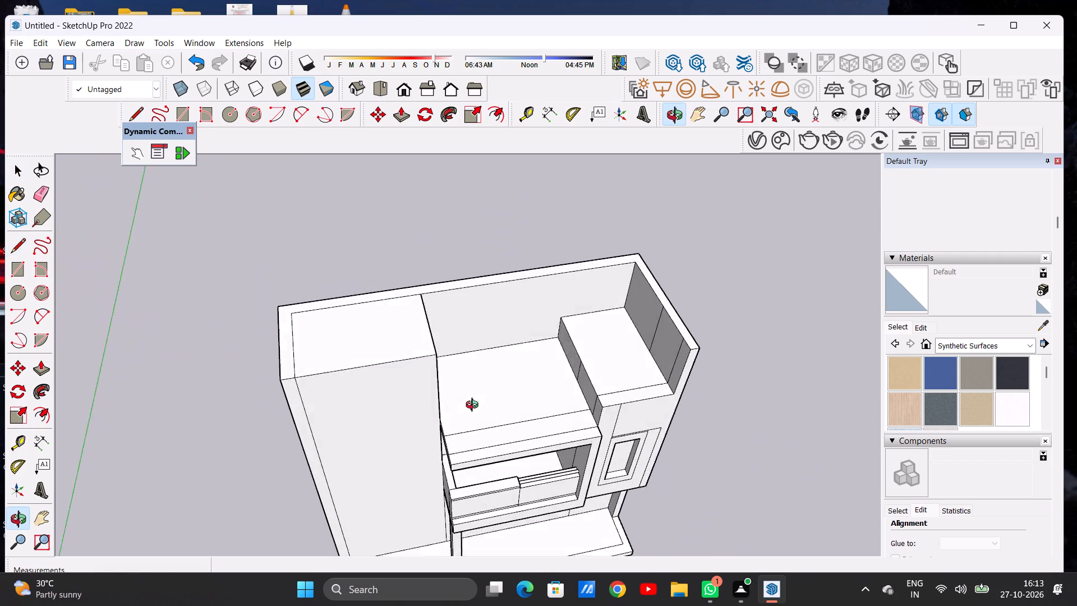
middle_click_drag(475, 406, 482, 394)
scroll(482, 428, "up", 3)
key("p")
scroll(478, 430, "up", 5)
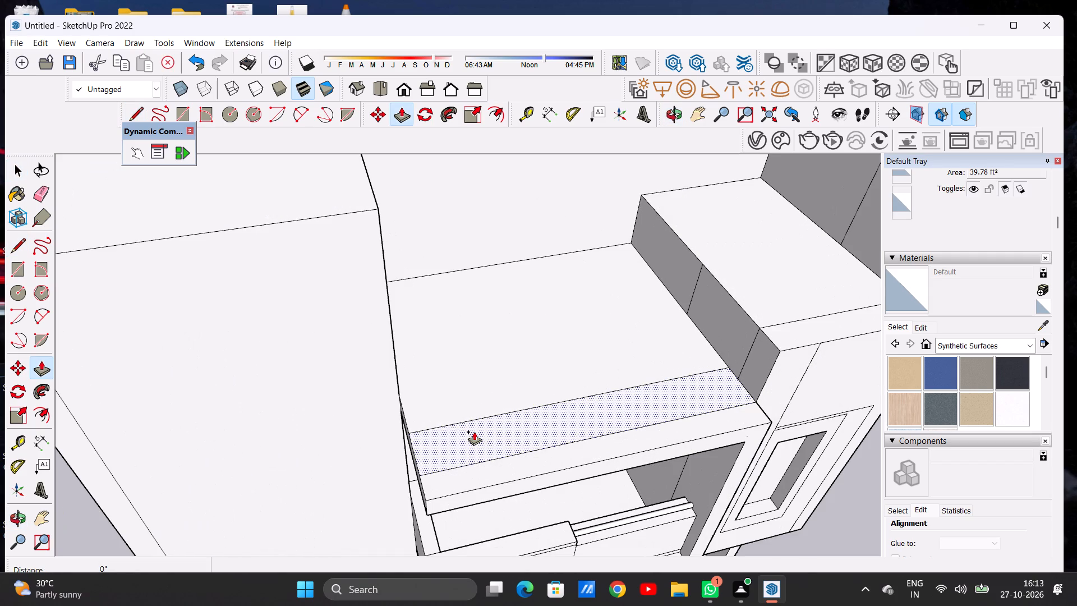
left_click(474, 431)
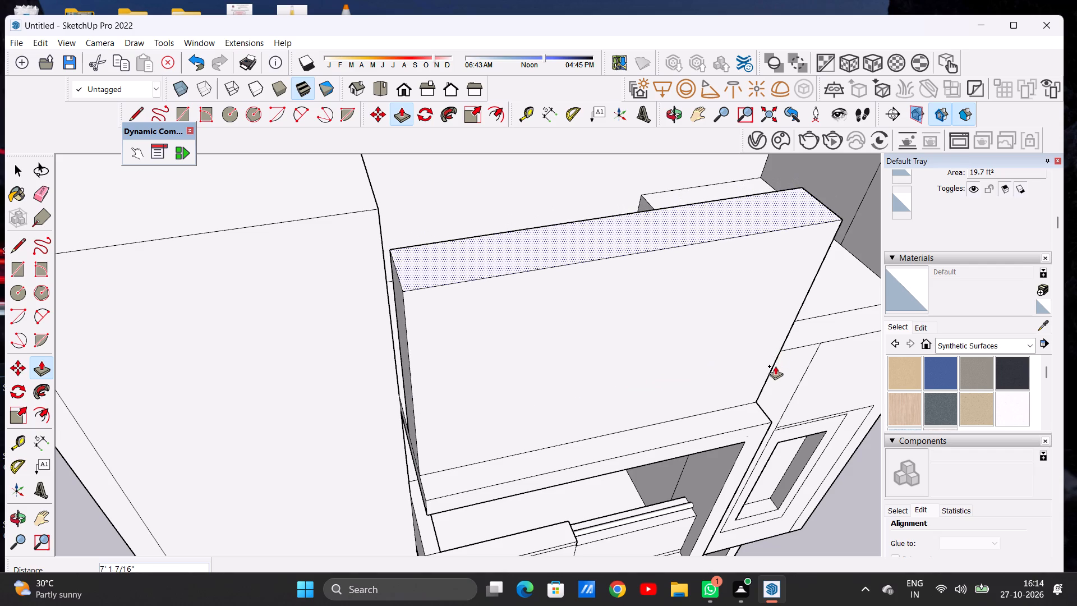
scroll(743, 415, "up", 5)
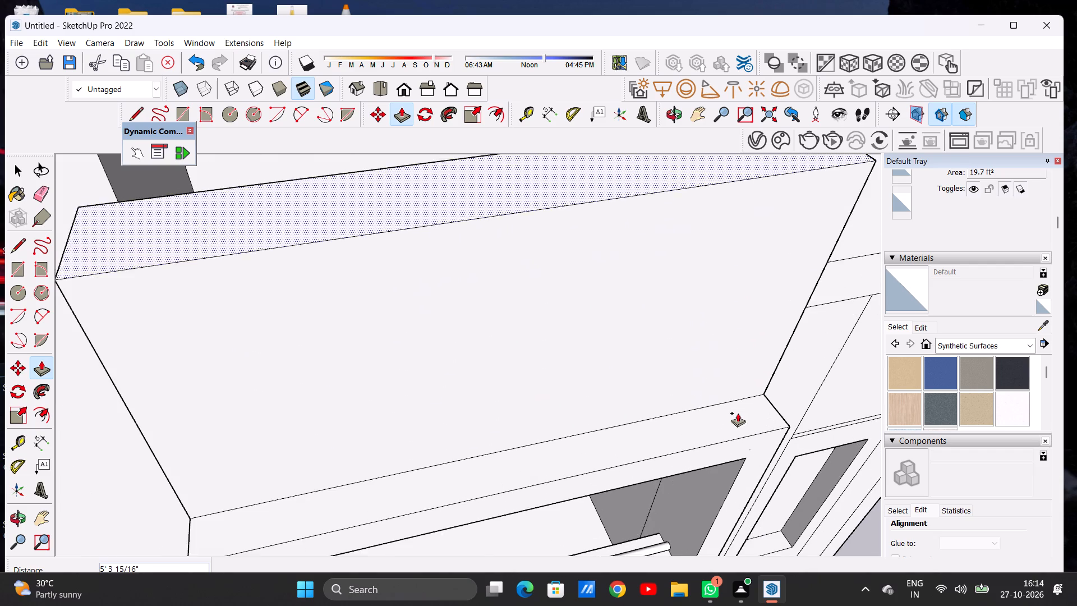
middle_click_drag(726, 406, 687, 338)
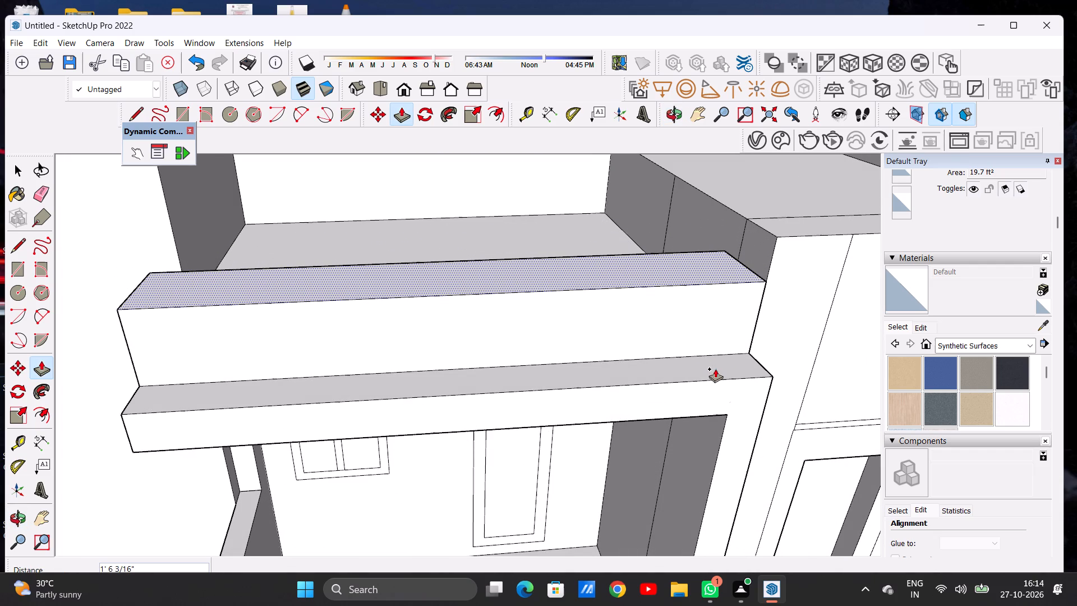
left_click(715, 375)
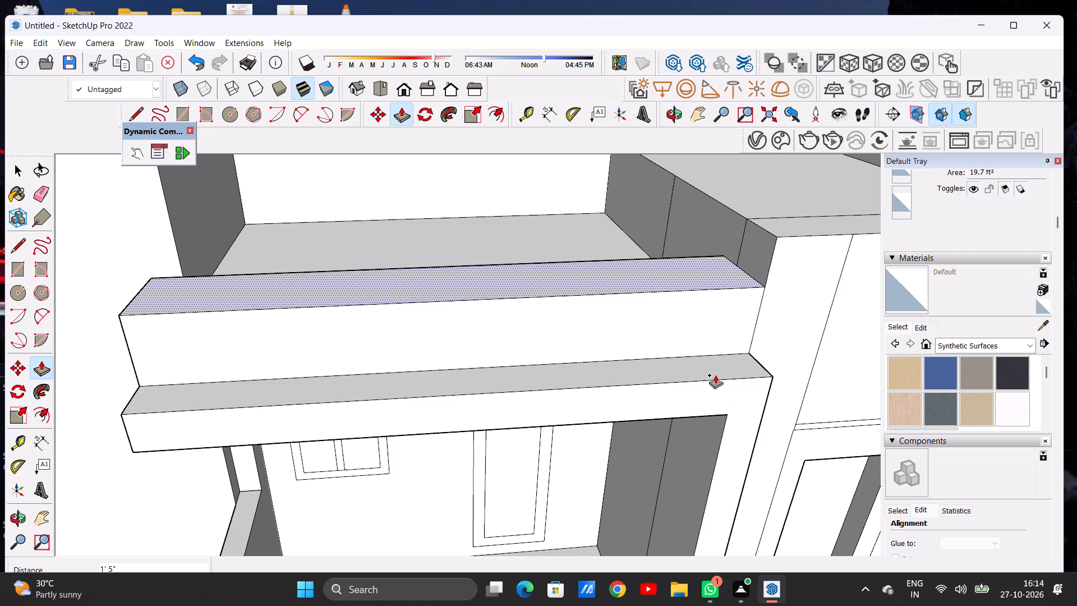
key("space")
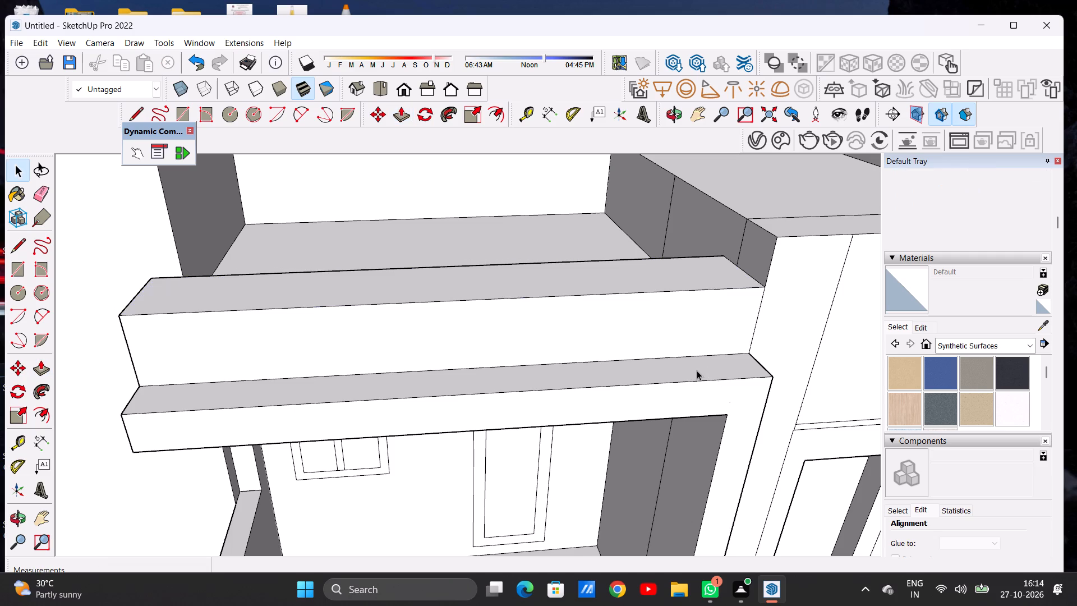
Push/Pull the top face of the new parapet above the balcony slightly higher.
scroll(699, 362, "down", 13)
middle_click_drag(689, 347, 607, 277)
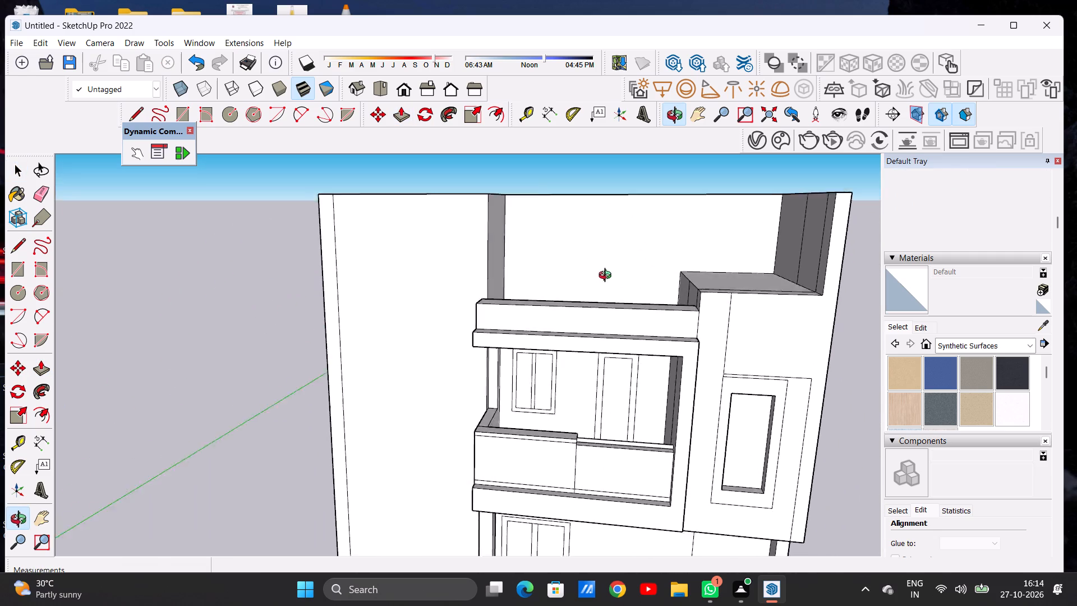
middle_click_drag(607, 277, 630, 260)
scroll(509, 305, "down", 9)
scroll(560, 303, "up", 9)
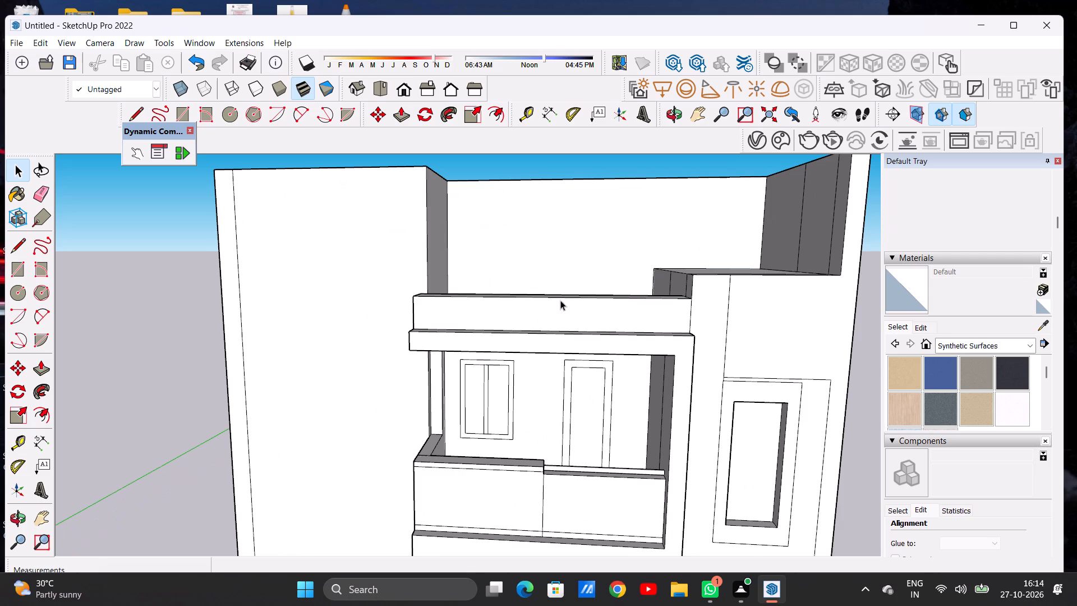
scroll(524, 313, "down", 4)
middle_click_drag(573, 285, 591, 347)
scroll(631, 312, "up", 8)
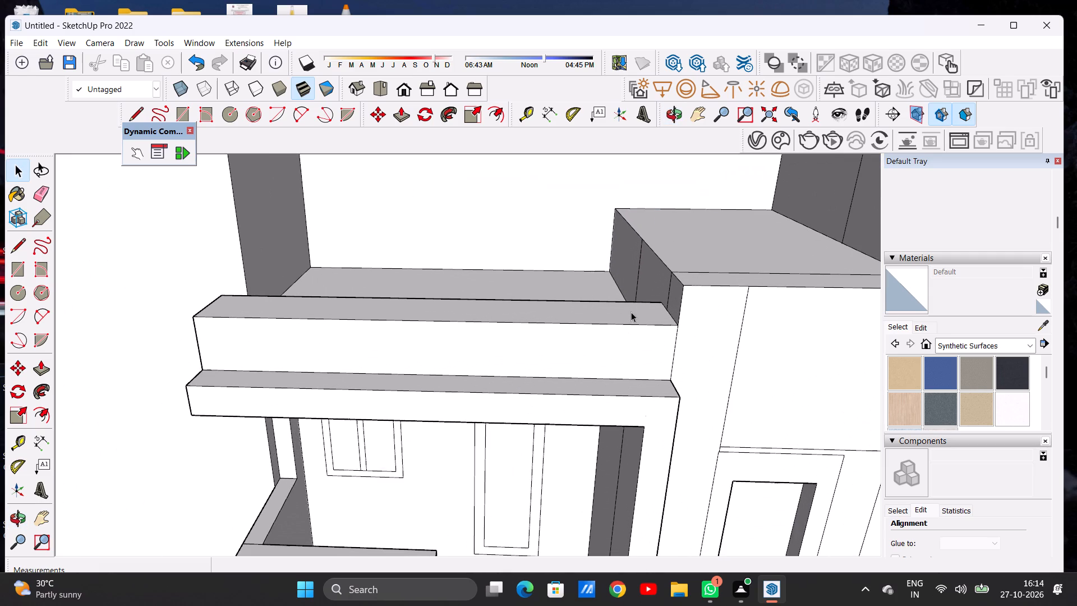
key("p")
scroll(631, 312, "up", 8)
left_click(681, 317)
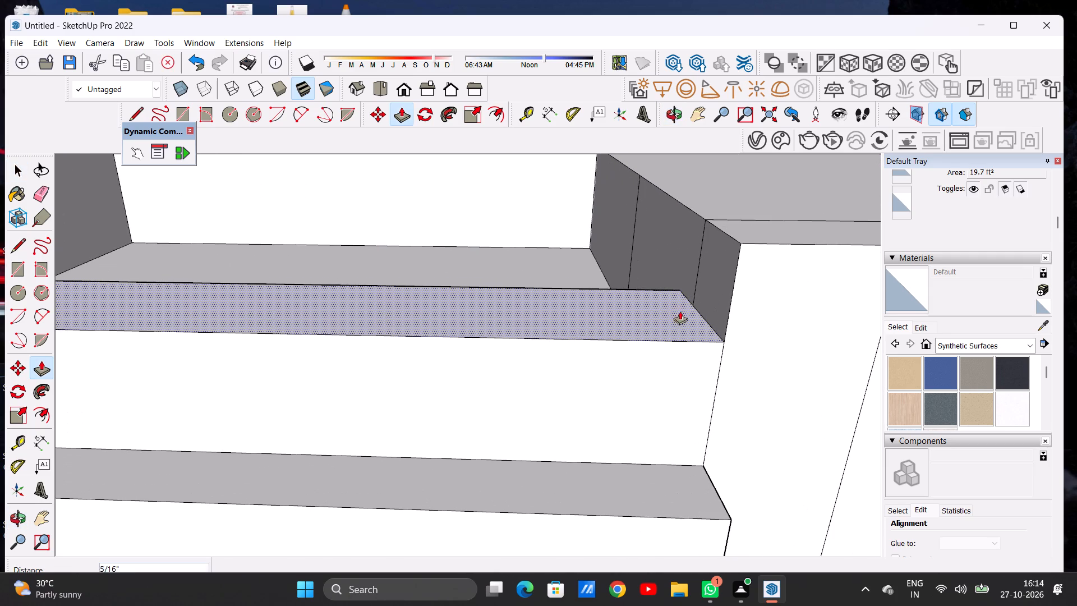
left_click(692, 296)
key("space")
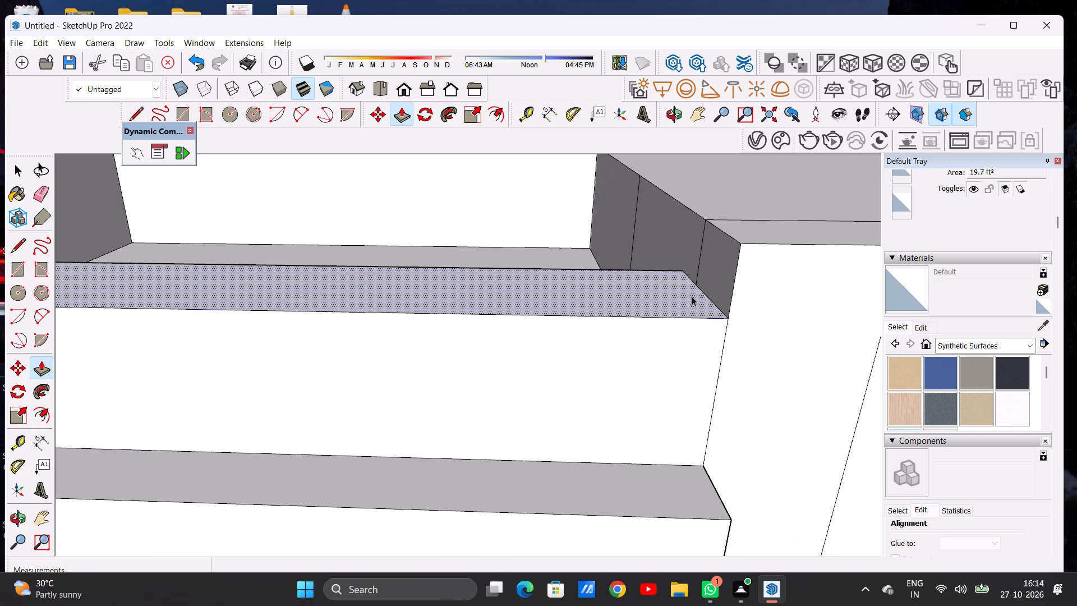
Examine the raised parapet, terrace and whole front elevation of the house from several angles.
scroll(521, 304, "down", 7)
scroll(488, 308, "up", 1)
scroll(490, 309, "down", 8)
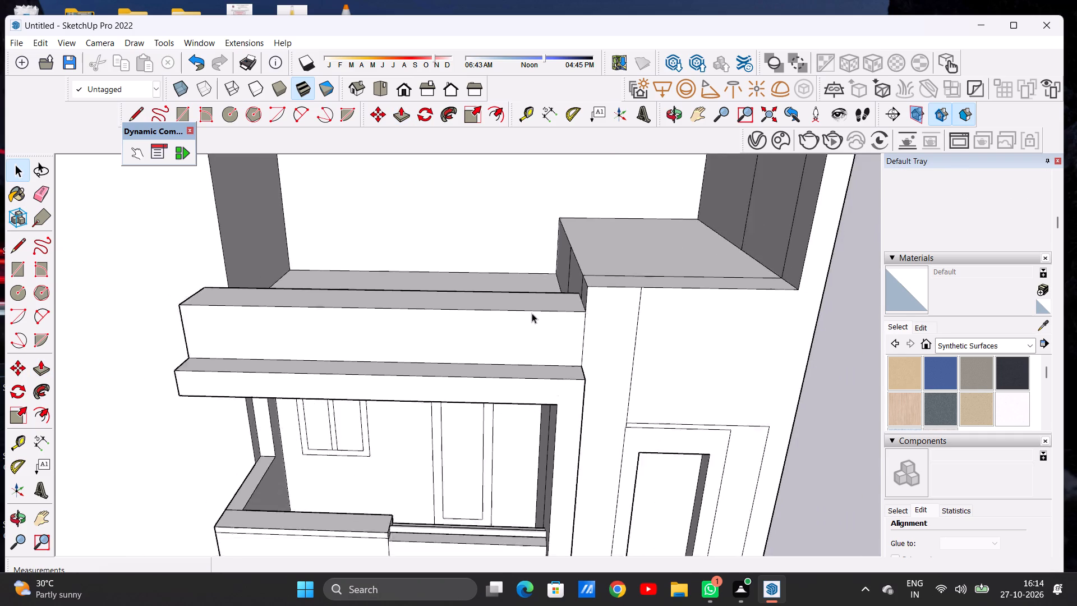
scroll(532, 313, "down", 7)
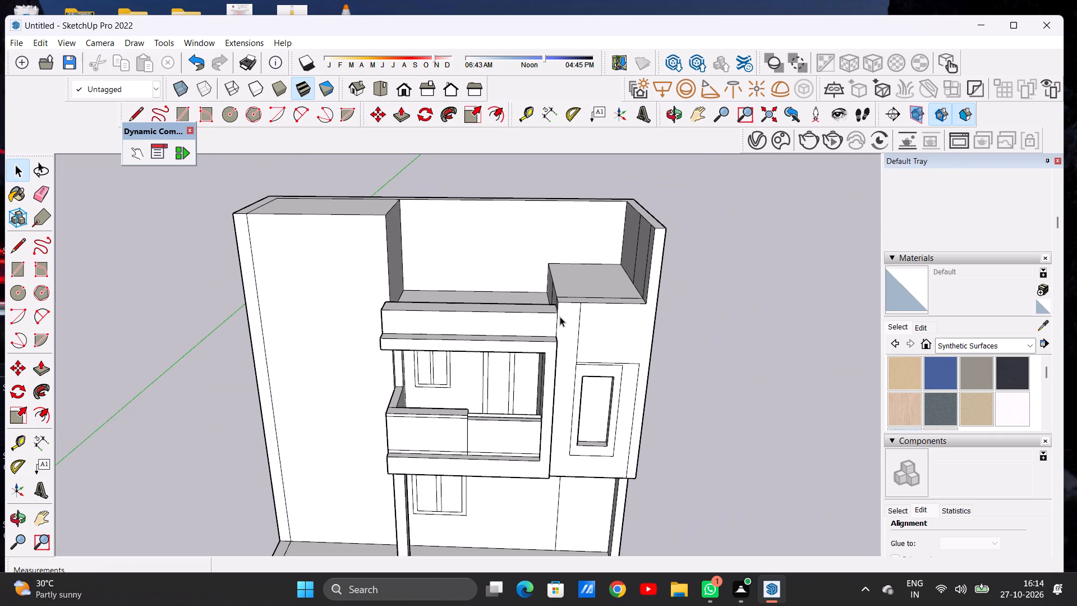
scroll(569, 297, "down", 5)
middle_click_drag(553, 320, 544, 311)
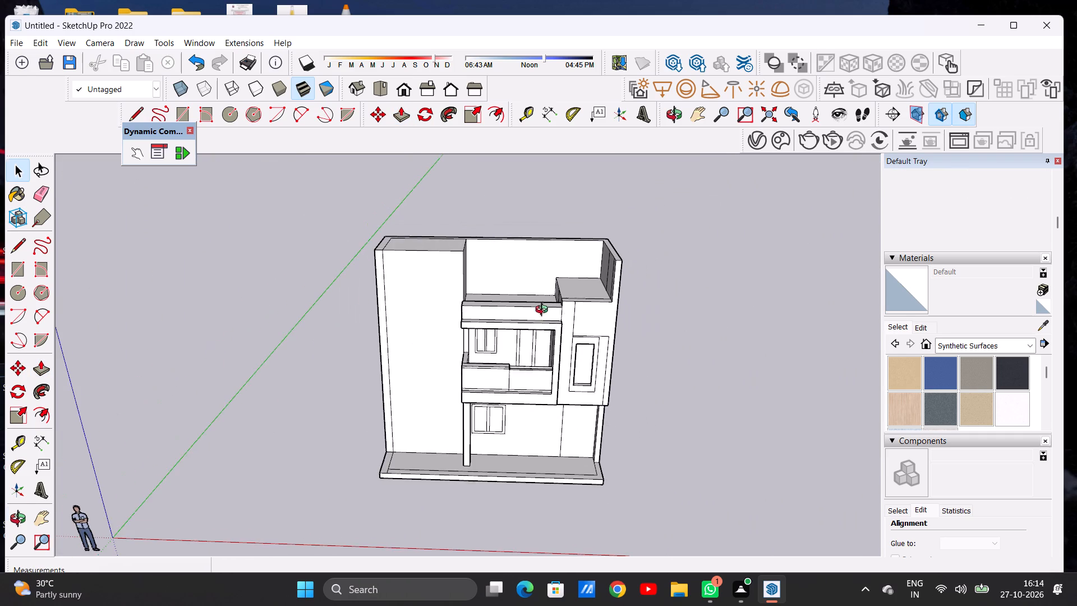
middle_click_drag(544, 311, 537, 259)
scroll(487, 302, "up", 2)
scroll(485, 304, "down", 1)
scroll(485, 304, "up", 5)
scroll(481, 304, "down", 1)
scroll(481, 304, "up", 4)
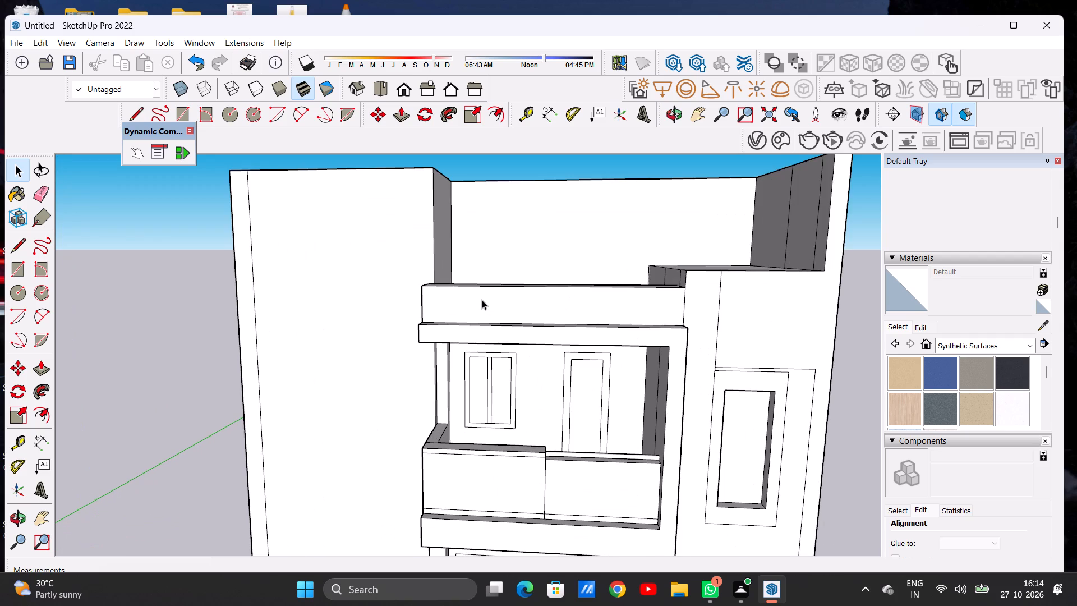
scroll(482, 300, "down", 9)
middle_click_drag(475, 303, 473, 368)
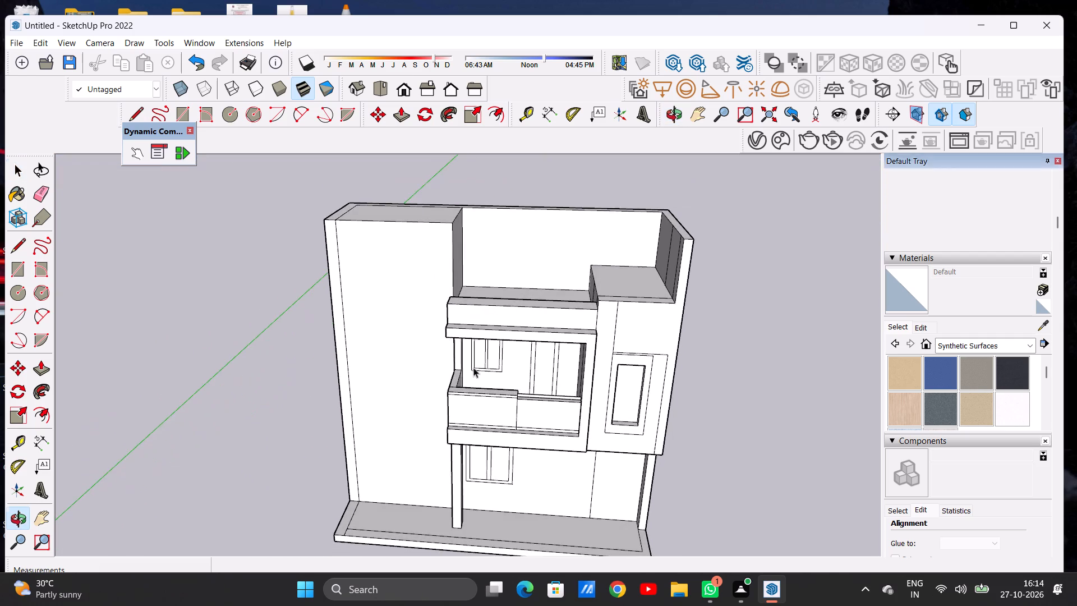
middle_click_drag(473, 368, 474, 368)
scroll(524, 283, "up", 6)
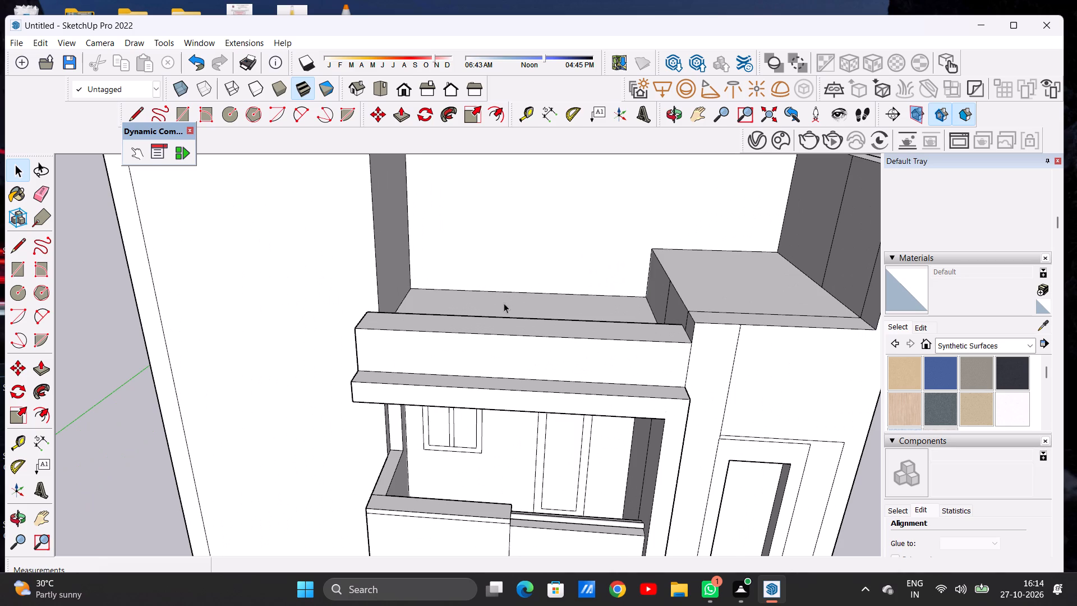
scroll(501, 313, "down", 6)
middle_click_drag(500, 303, 513, 249)
scroll(533, 261, "up", 6)
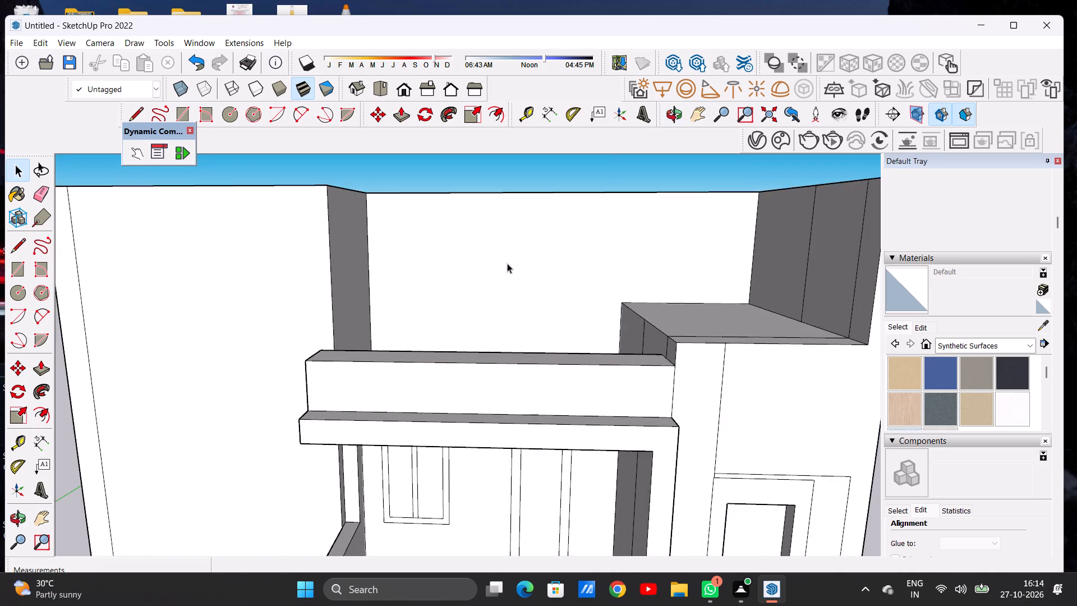
scroll(480, 269, "down", 8)
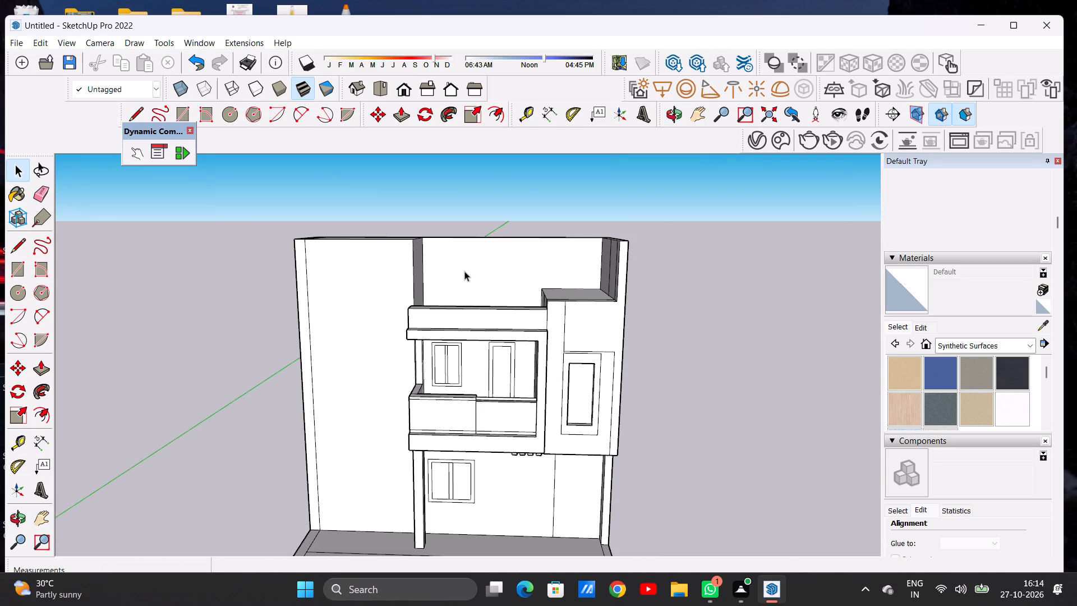
middle_click_drag(497, 266, 516, 365)
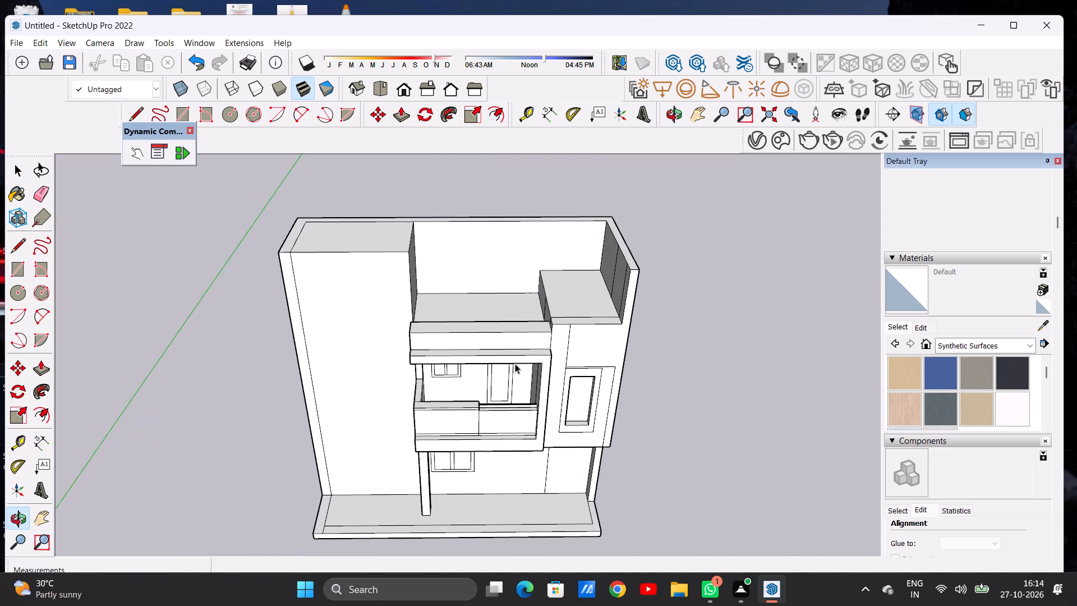
Erase the rear vertical stray edge on the inner face of the end wall above the window-side roof block.
scroll(604, 268, "up", 1)
scroll(610, 268, "down", 1)
scroll(612, 269, "up", 4)
key("e")
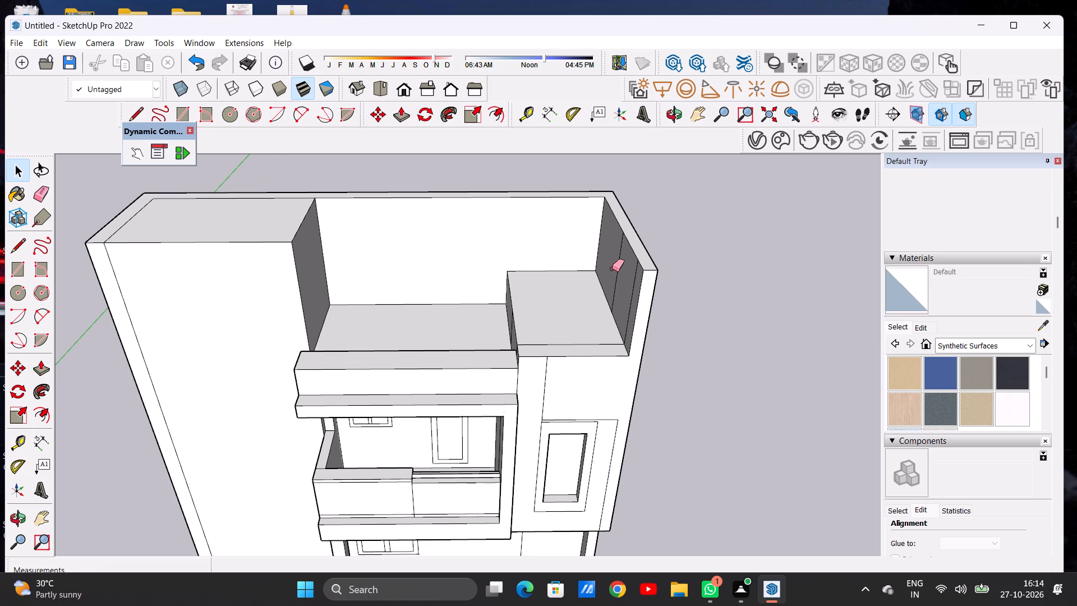
scroll(630, 282, "up", 12)
left_click_drag(599, 241, 600, 245)
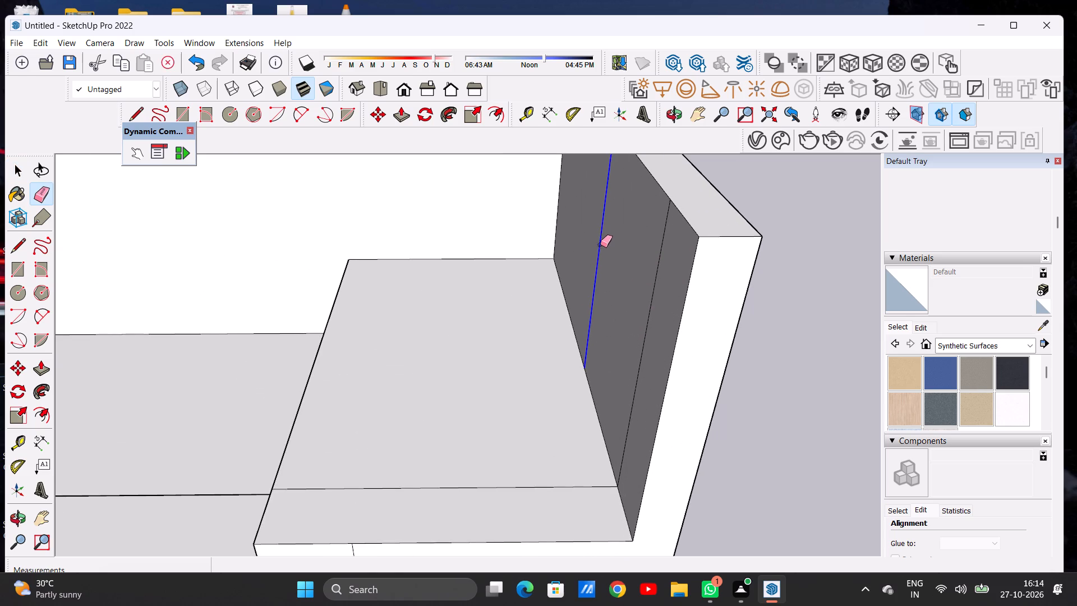
left_click_drag(600, 245, 602, 248)
key("space")
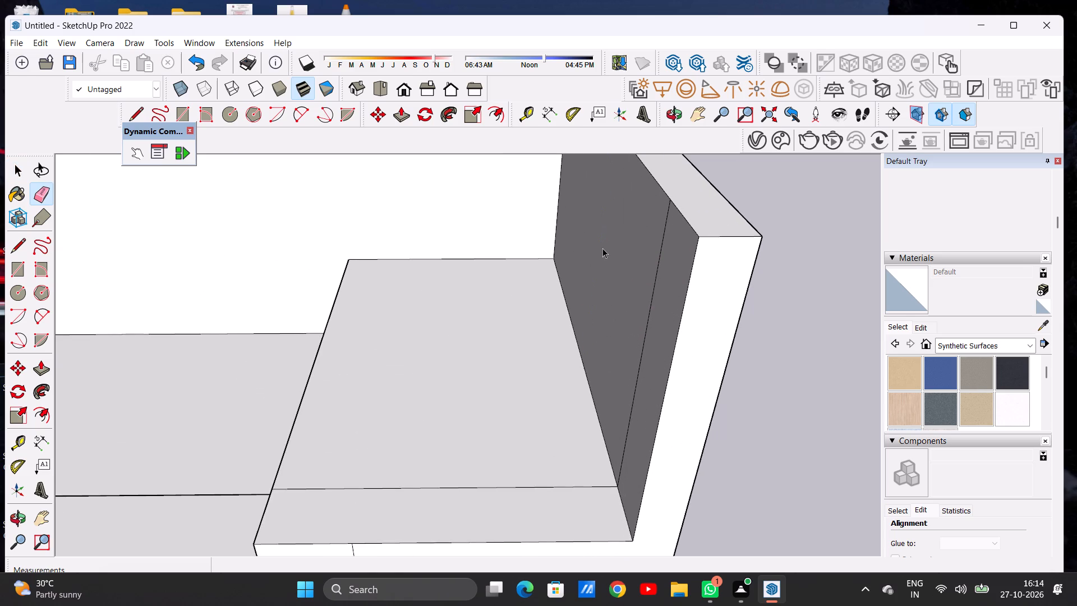
Draw a line about 9' 8" long across the end wall's inner face, just below and parallel to its top edge.
scroll(610, 319, "down", 13)
middle_click_drag(615, 377, 611, 318)
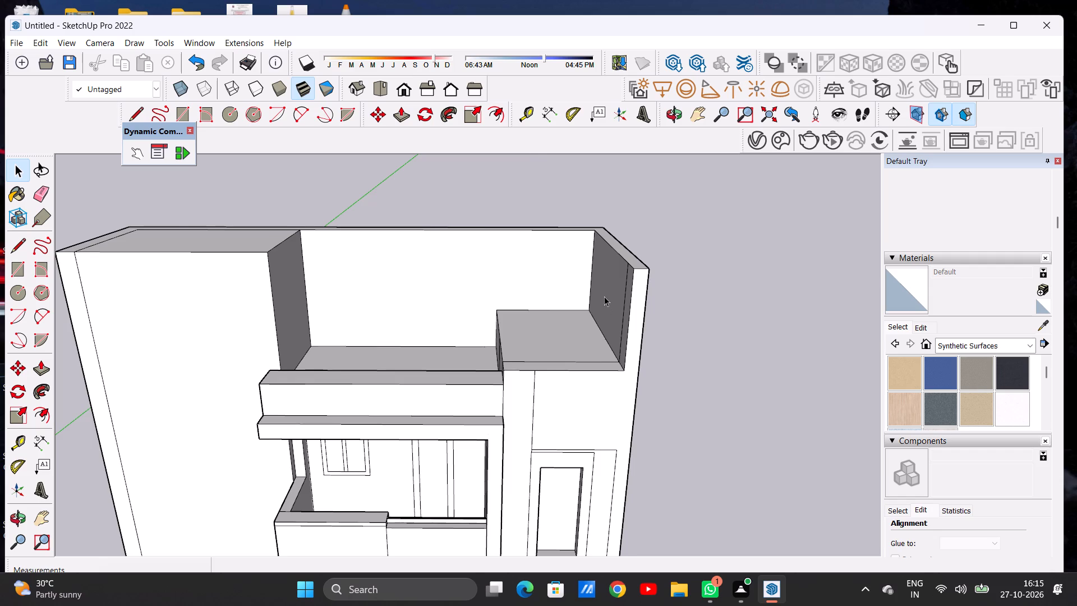
scroll(604, 296, "up", 1)
scroll(606, 306, "down", 2)
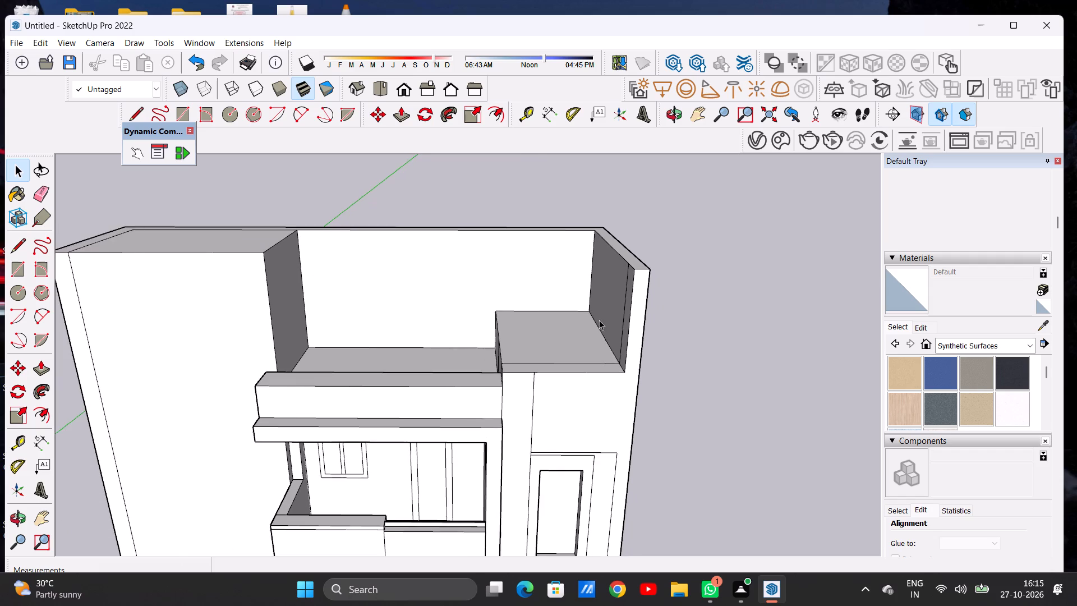
middle_click_drag(595, 320, 606, 276)
scroll(605, 266, "up", 3)
scroll(589, 284, "down", 7)
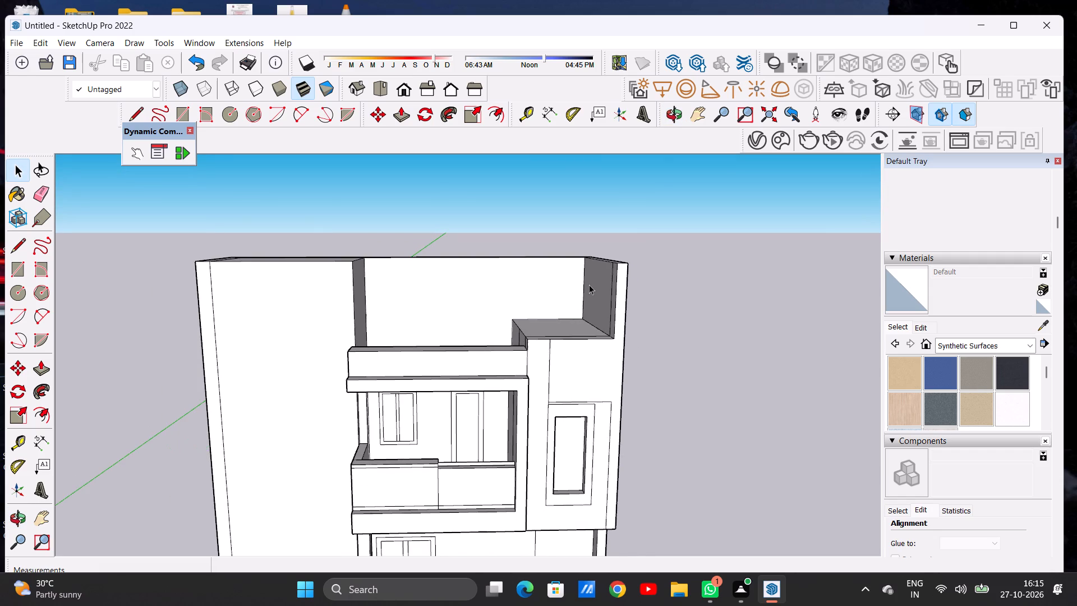
key("p")
scroll(589, 284, "up", 3)
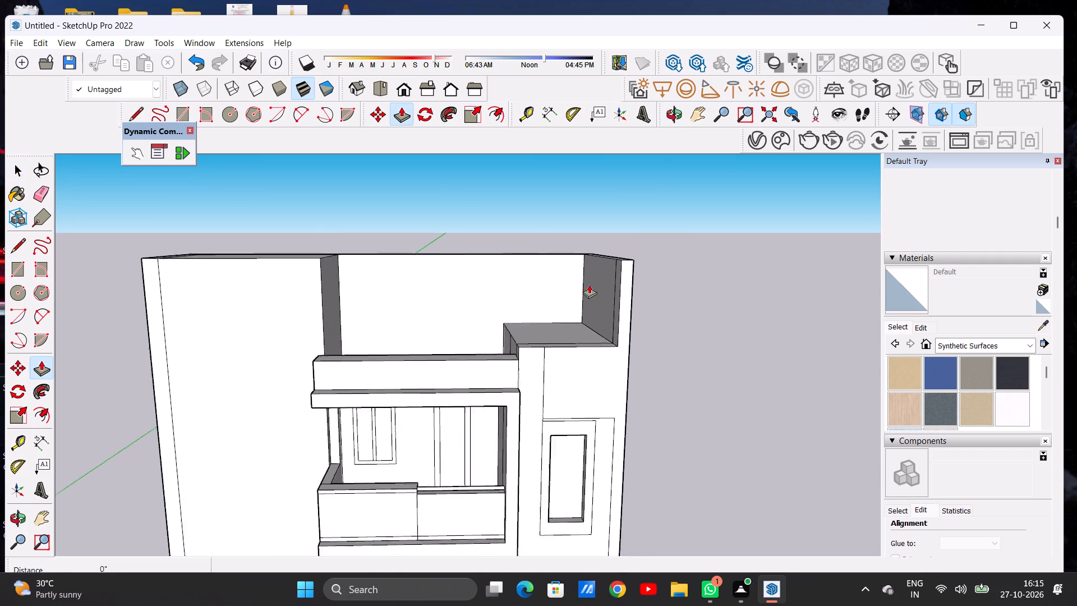
scroll(589, 284, "up", 1)
key("space")
key("l")
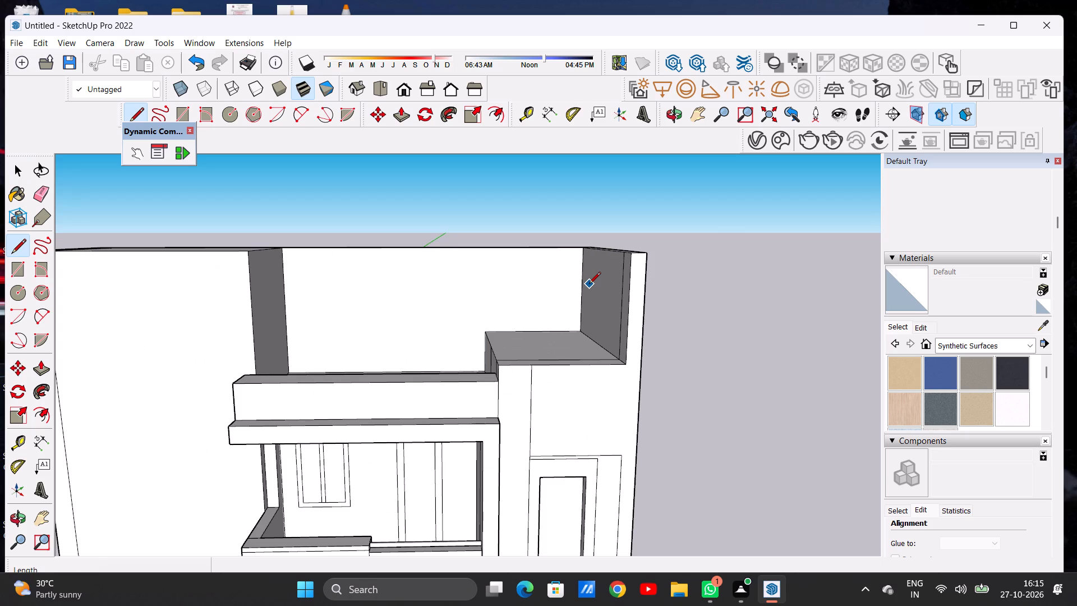
scroll(589, 284, "up", 11)
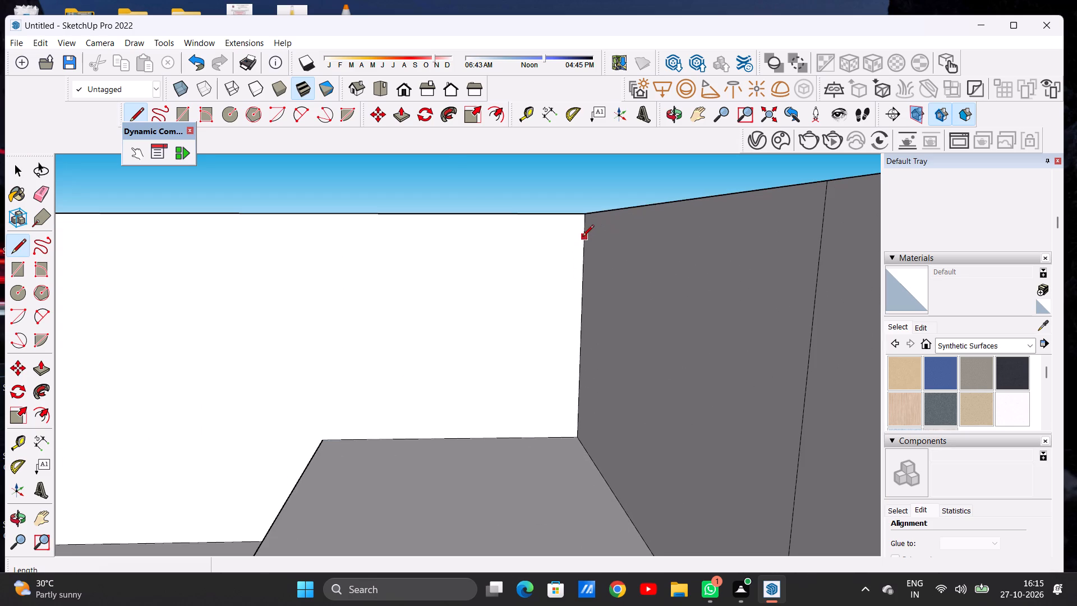
left_click(581, 234)
scroll(655, 250, "down", 4)
scroll(652, 250, "up", 1)
scroll(652, 250, "down", 8)
scroll(694, 249, "up", 17)
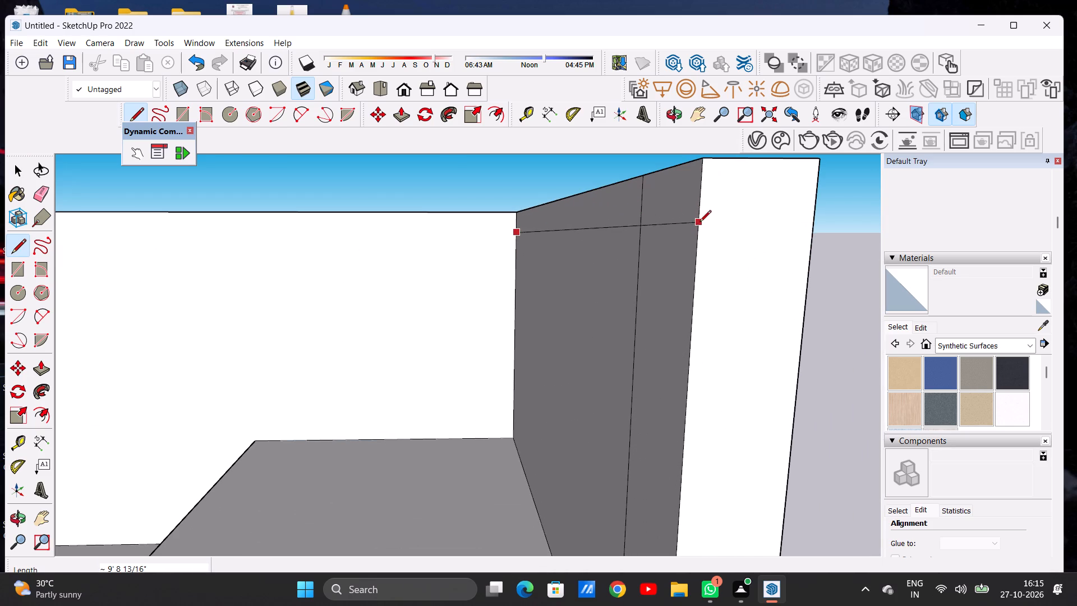
left_click(696, 235)
key("space")
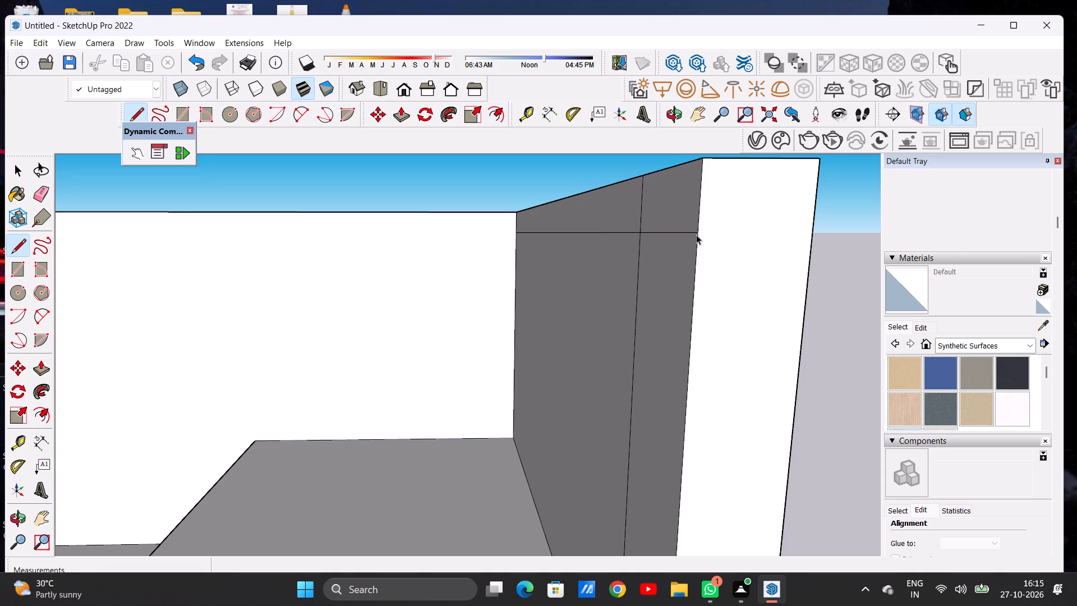
Erase the short vertical edge segment above the new line on the end wall's inner face.
scroll(683, 237, "down", 2)
scroll(680, 243, "up", 1)
scroll(679, 245, "down", 10)
middle_click_drag(596, 257, 660, 326)
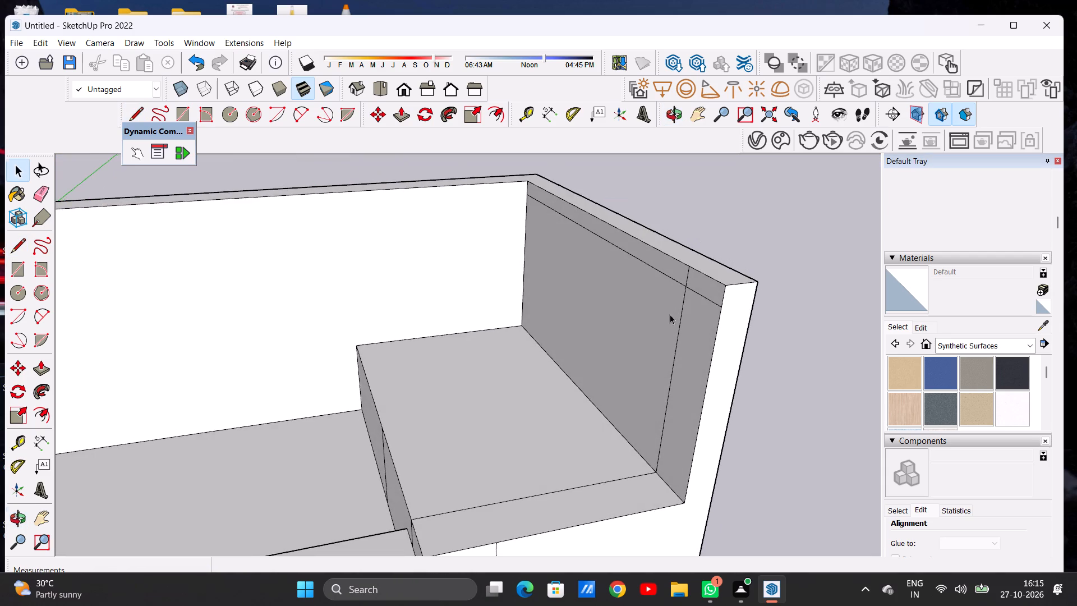
scroll(687, 294, "up", 8)
key("e")
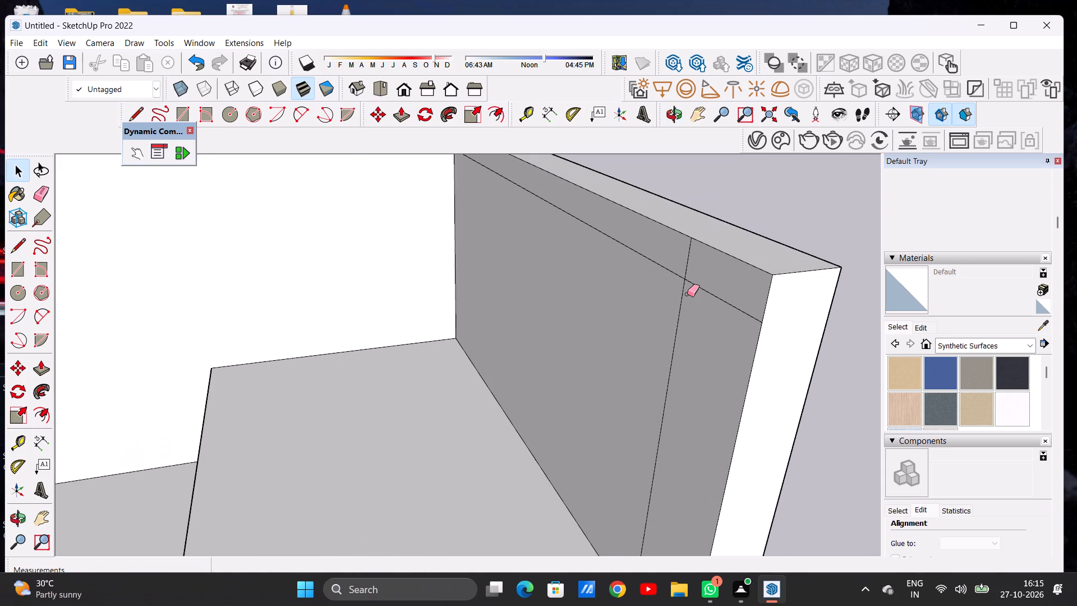
scroll(697, 278, "up", 5)
scroll(696, 276, "down", 1)
scroll(695, 276, "up", 1)
left_click_drag(680, 249, 687, 254)
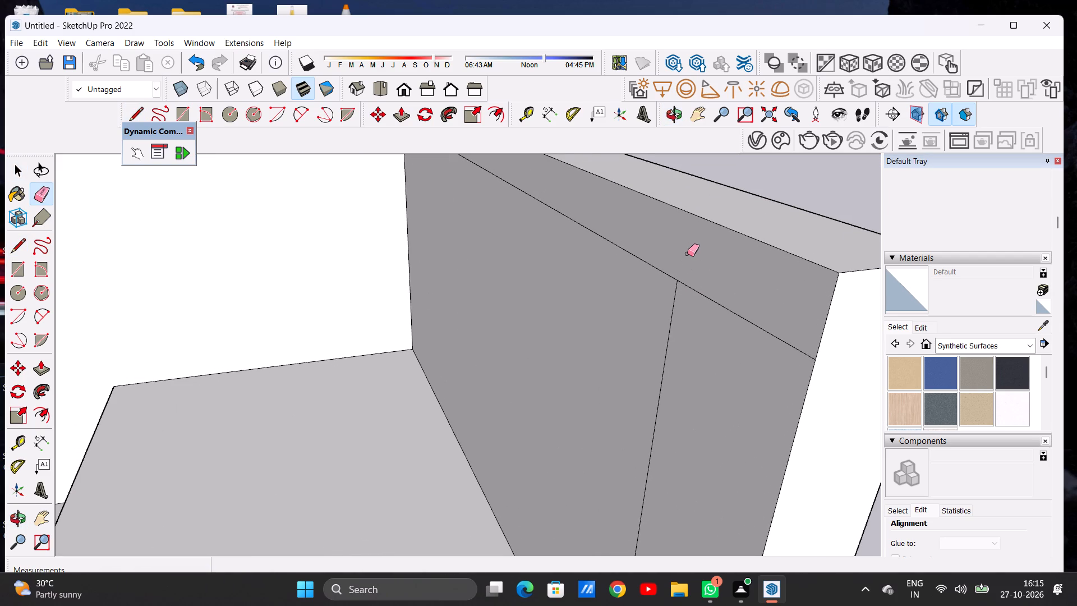
key("space")
Push/Pull the front face of the tall solid block beside the balcony forward about 1' 8", up to the parapet's back edge.
scroll(691, 241, "down", 13)
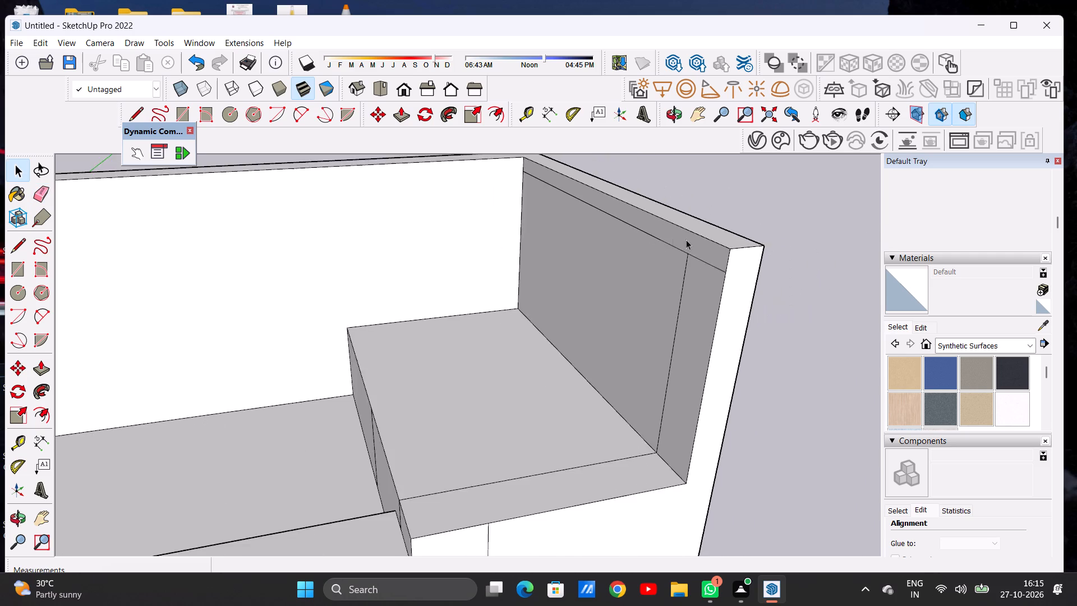
scroll(686, 240, "down", 12)
middle_click_drag(622, 256, 582, 299)
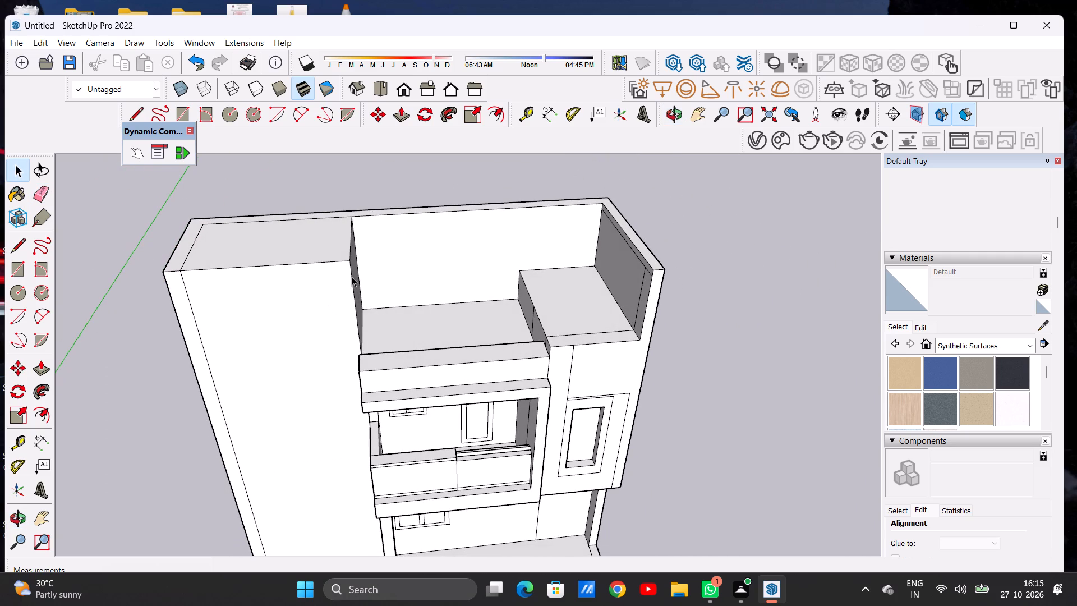
scroll(343, 258, "down", 5)
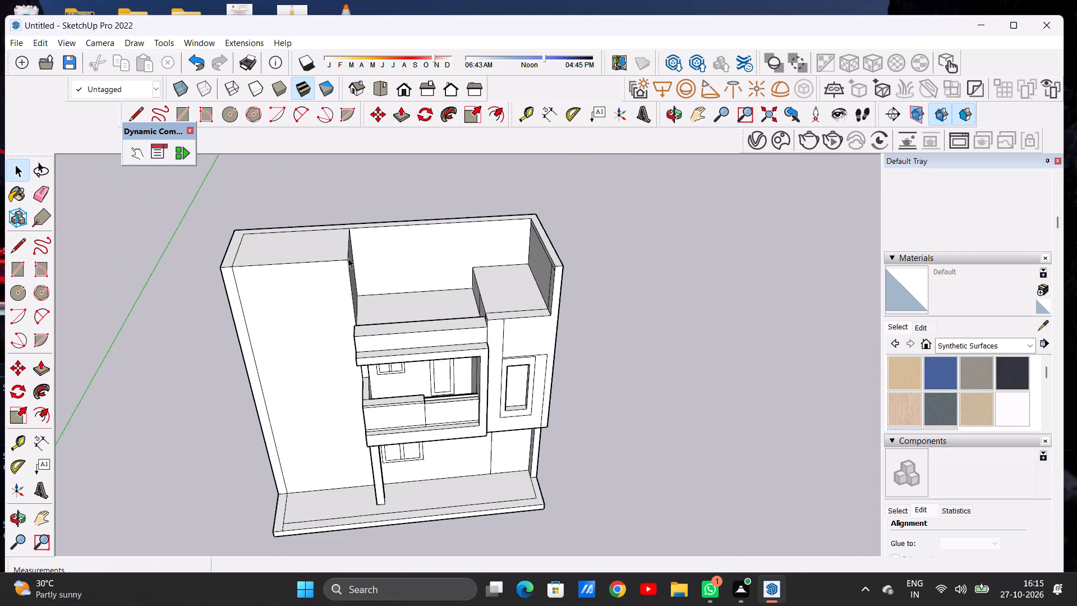
middle_click_drag(385, 265, 537, 290)
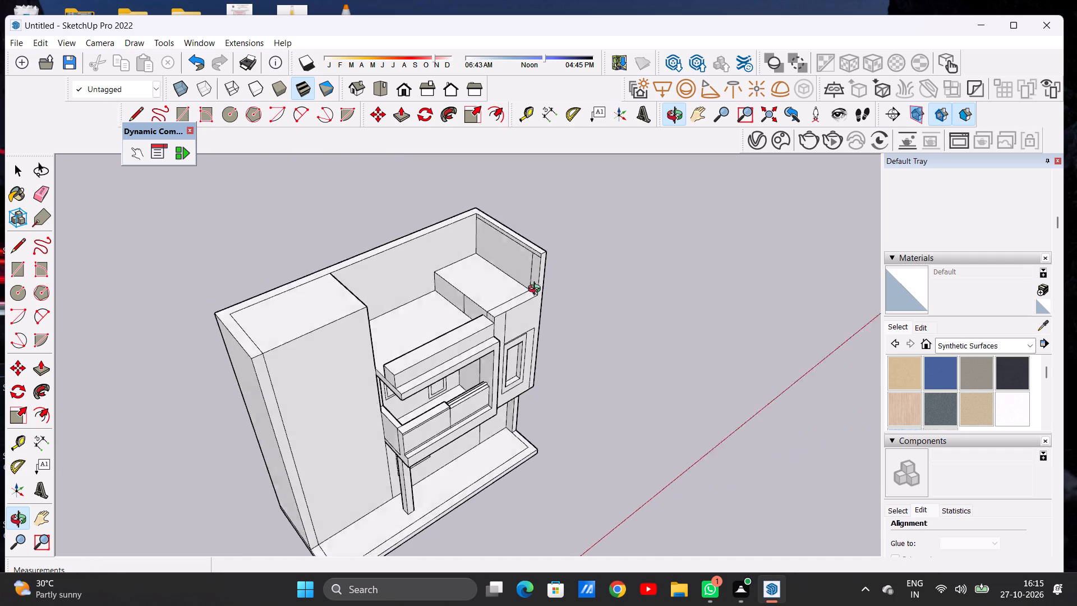
middle_click_drag(537, 290, 541, 286)
key("p")
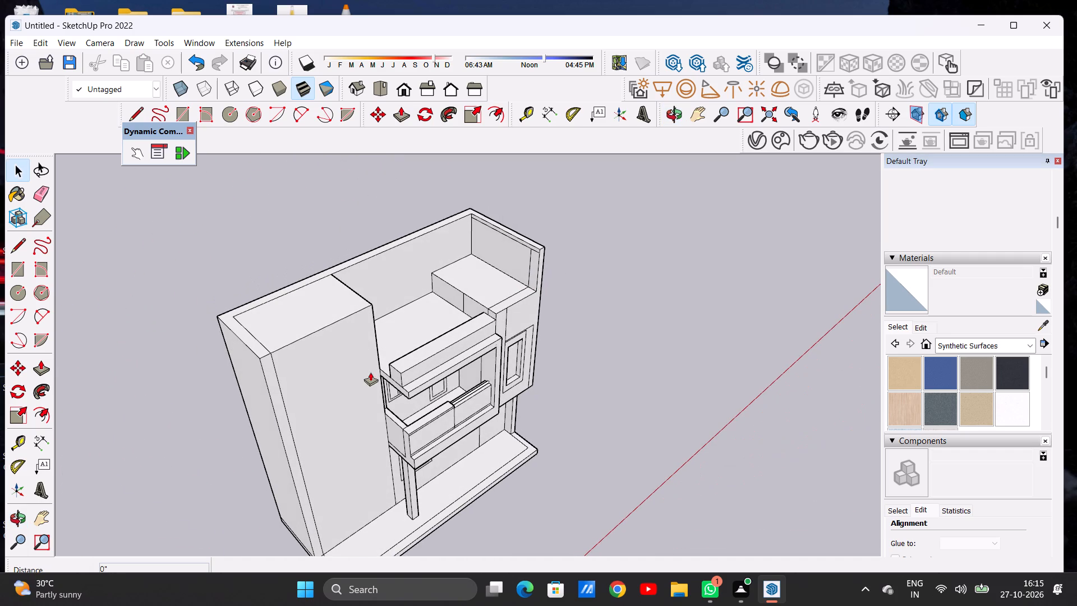
scroll(377, 344, "up", 9)
left_click(357, 332)
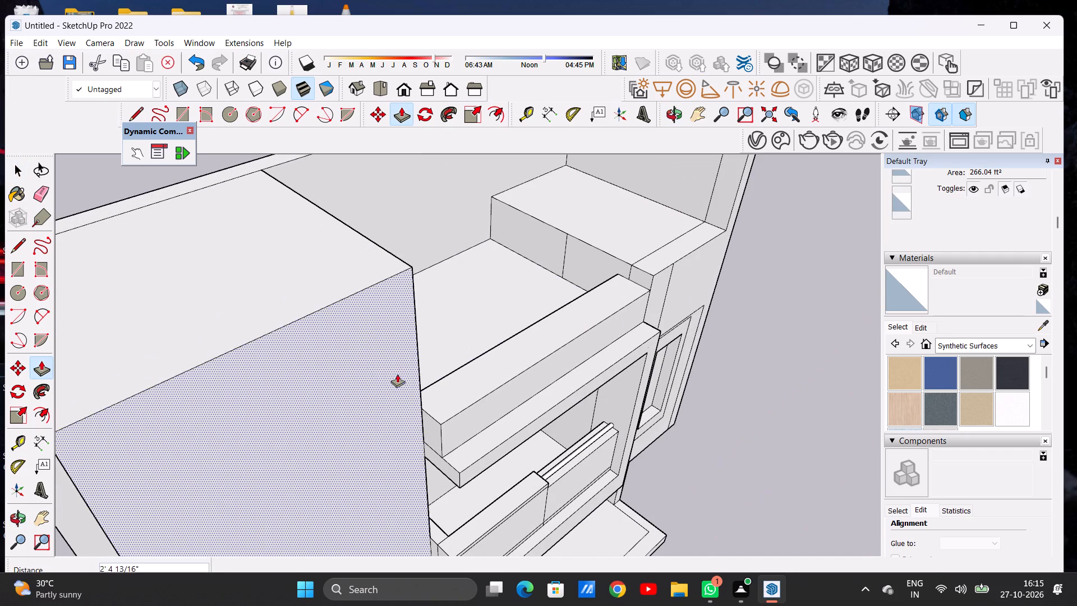
scroll(447, 379, "up", 5)
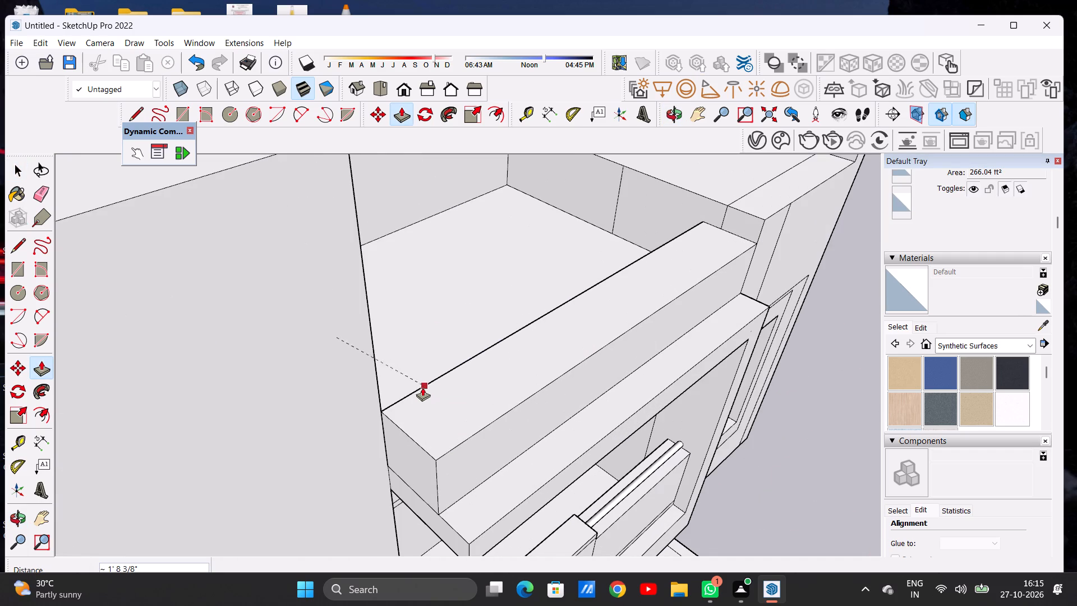
scroll(458, 357, "up", 6)
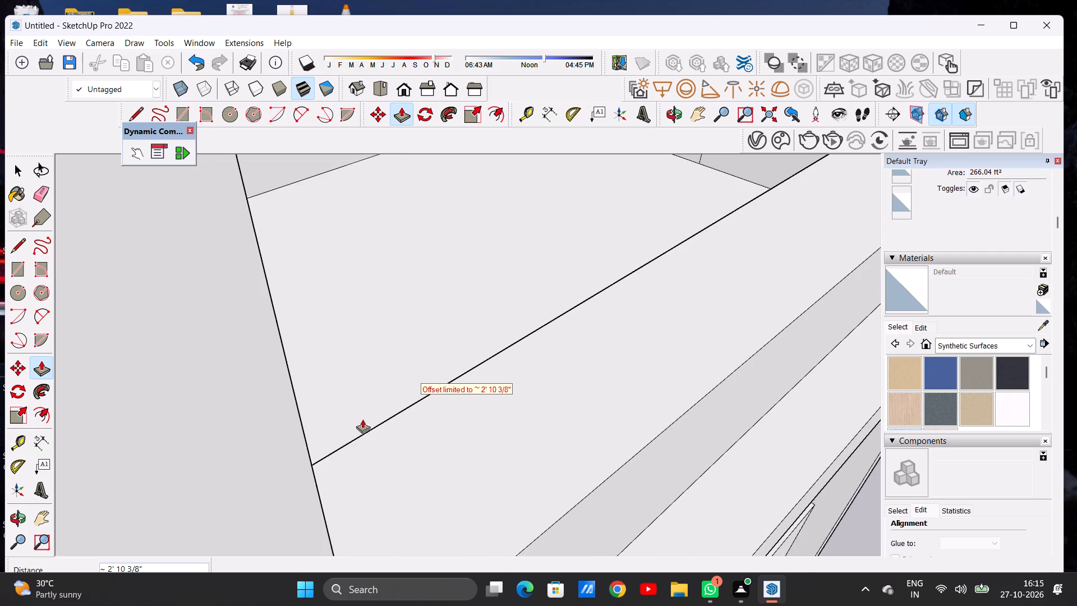
left_click(342, 446)
key("space")
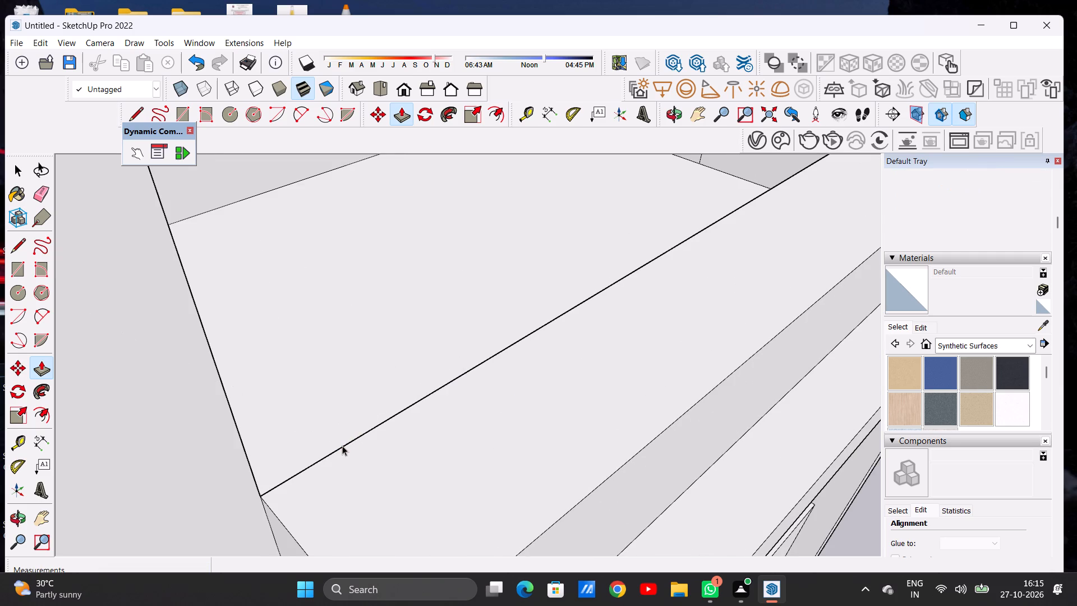
Push/Pull the narrow top strip of the end wall's inner face about 17' 3" across the terrace to the tall block, as a roof slab.
scroll(342, 450, "down", 20)
scroll(342, 450, "down", 6)
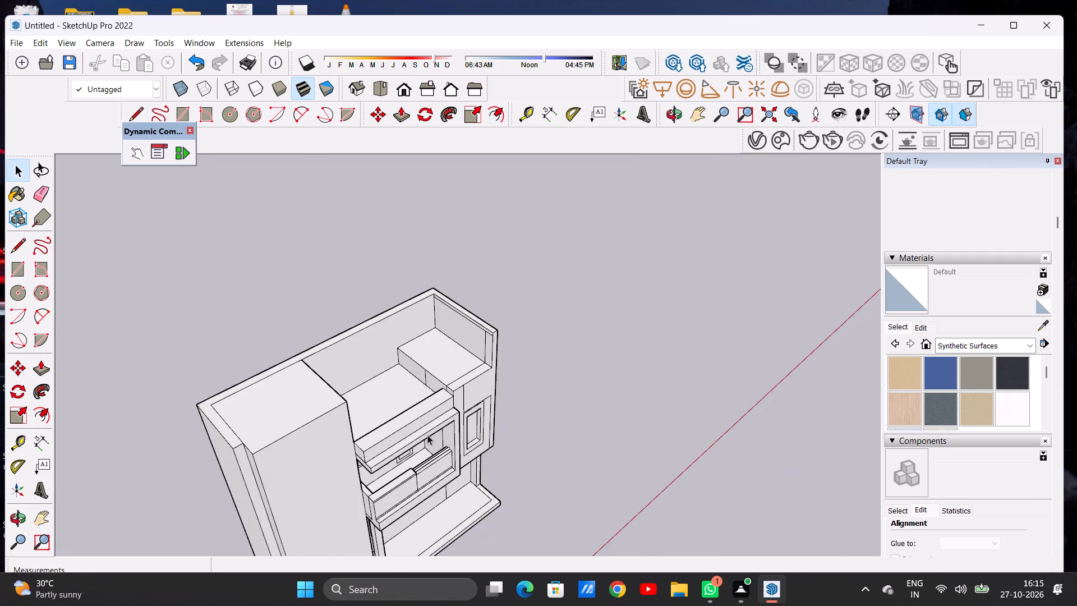
middle_click_drag(429, 437, 282, 335)
scroll(345, 343, "up", 6)
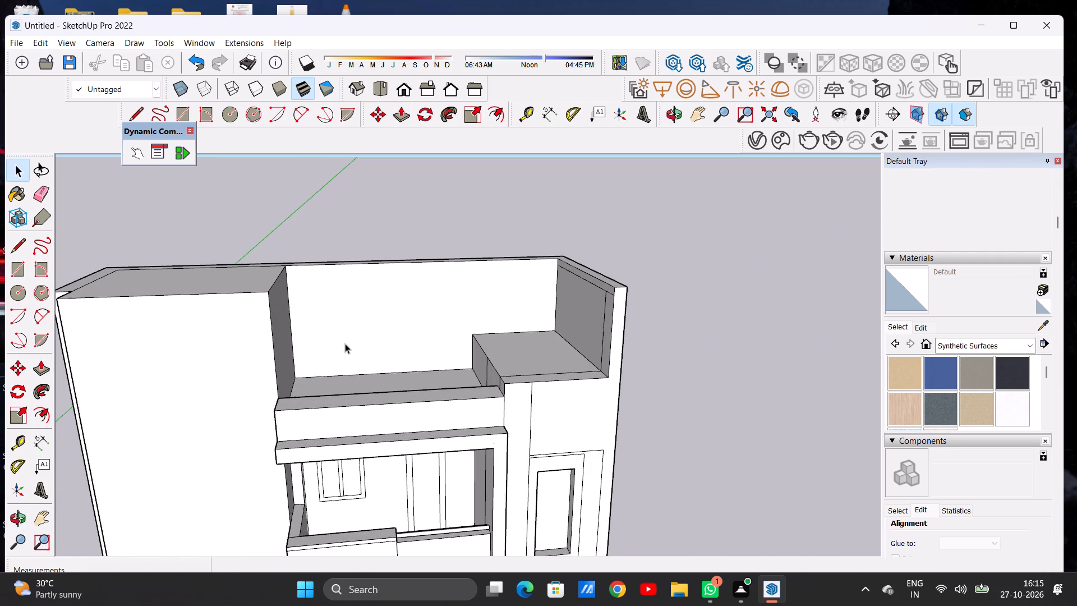
middle_click_drag(384, 332, 360, 402)
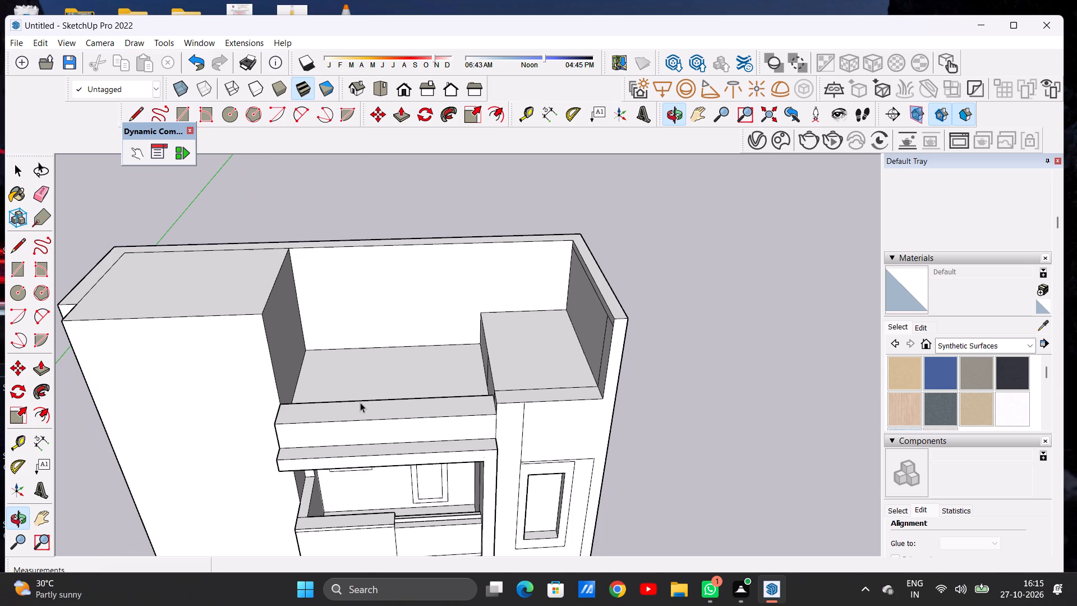
key("p")
scroll(507, 354, "up", 6)
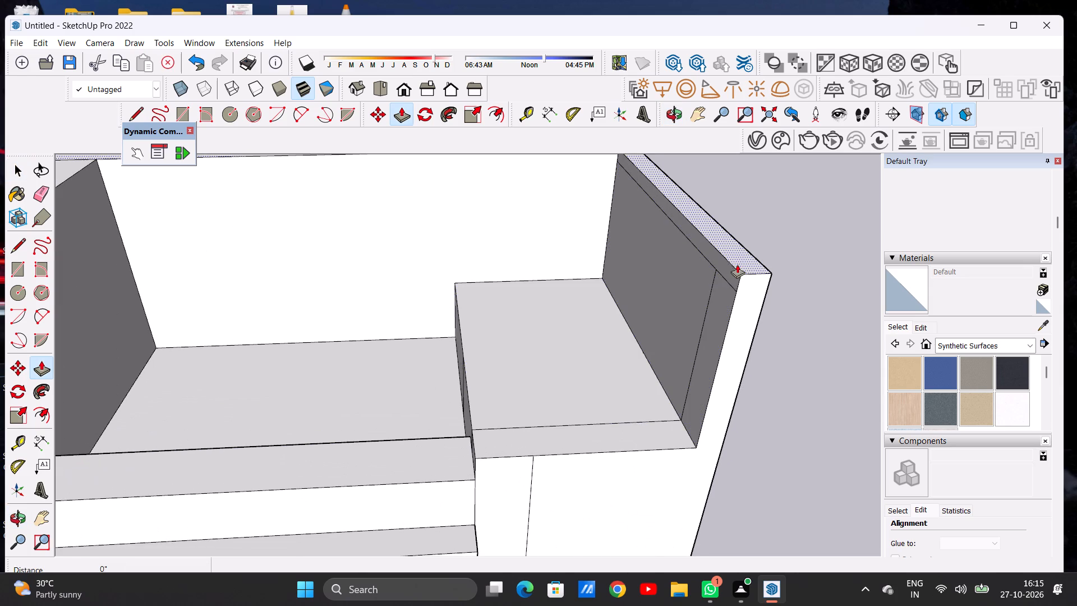
scroll(735, 267, "up", 3)
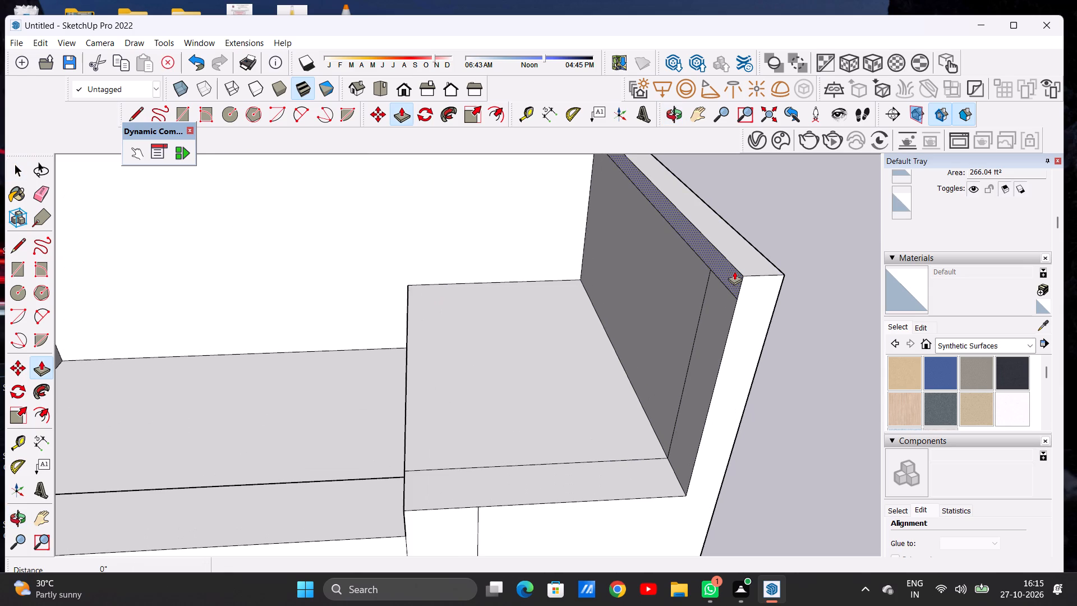
left_click(734, 271)
scroll(607, 280, "down", 3)
scroll(608, 280, "up", 1)
scroll(608, 280, "down", 14)
scroll(426, 279, "up", 8)
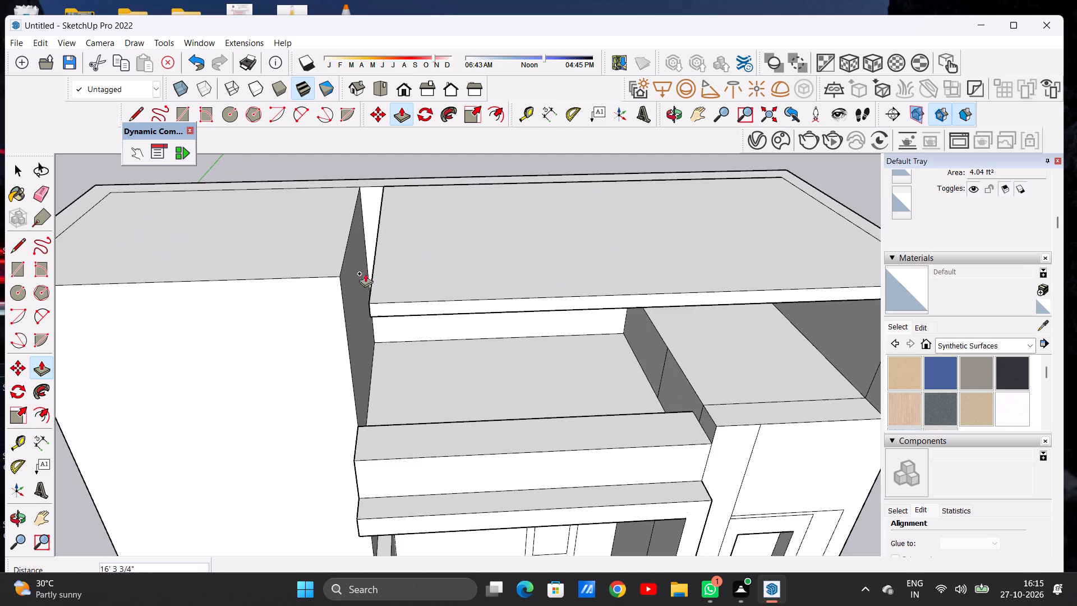
scroll(365, 273, "up", 7)
left_click(334, 285)
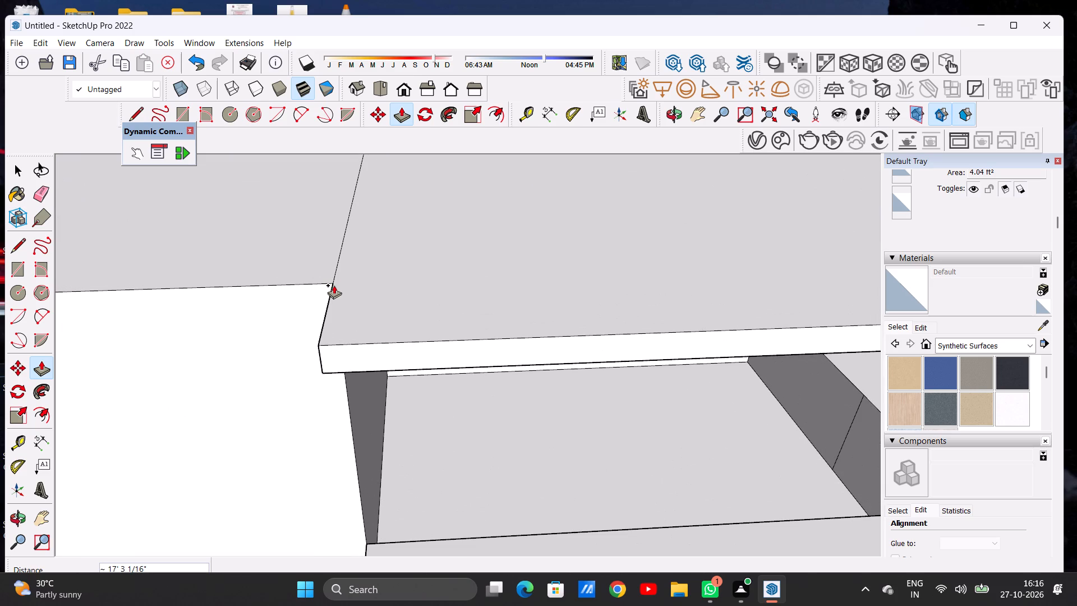
key("space")
Push/Pull the front face of the new terrace roof slab back about 1' 1".
scroll(446, 355, "down", 5)
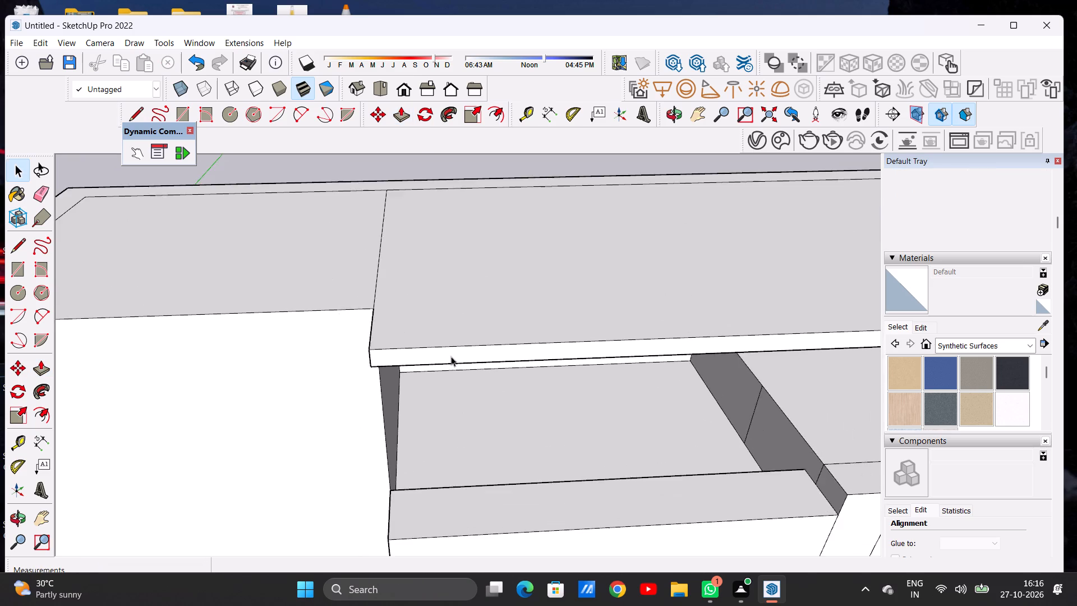
scroll(426, 345, "down", 11)
middle_click_drag(449, 374, 420, 257)
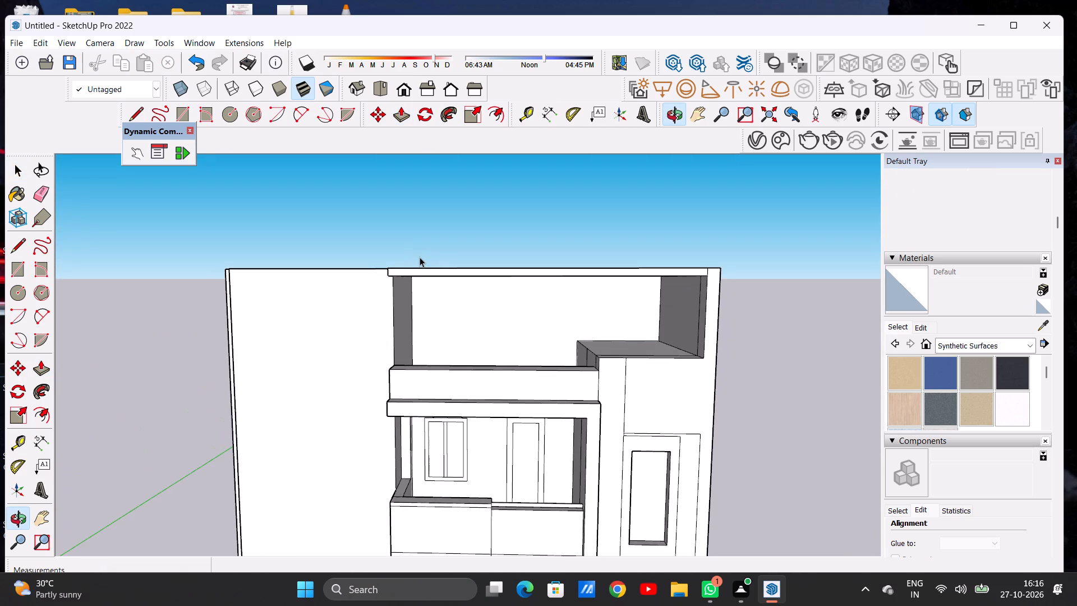
key("p")
scroll(439, 244, "up", 12)
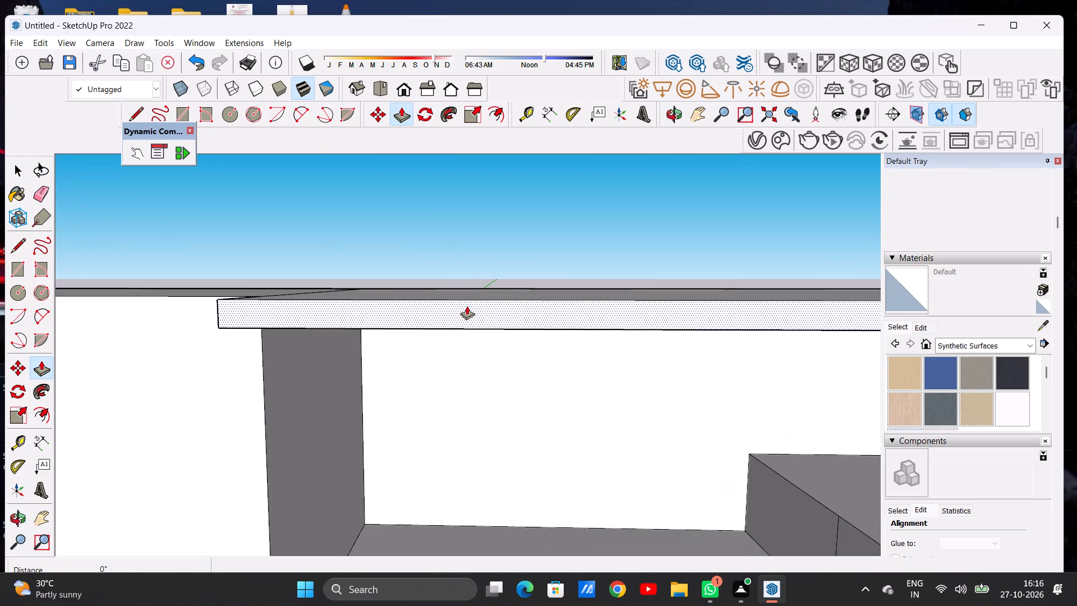
left_click(467, 306)
left_click(490, 287)
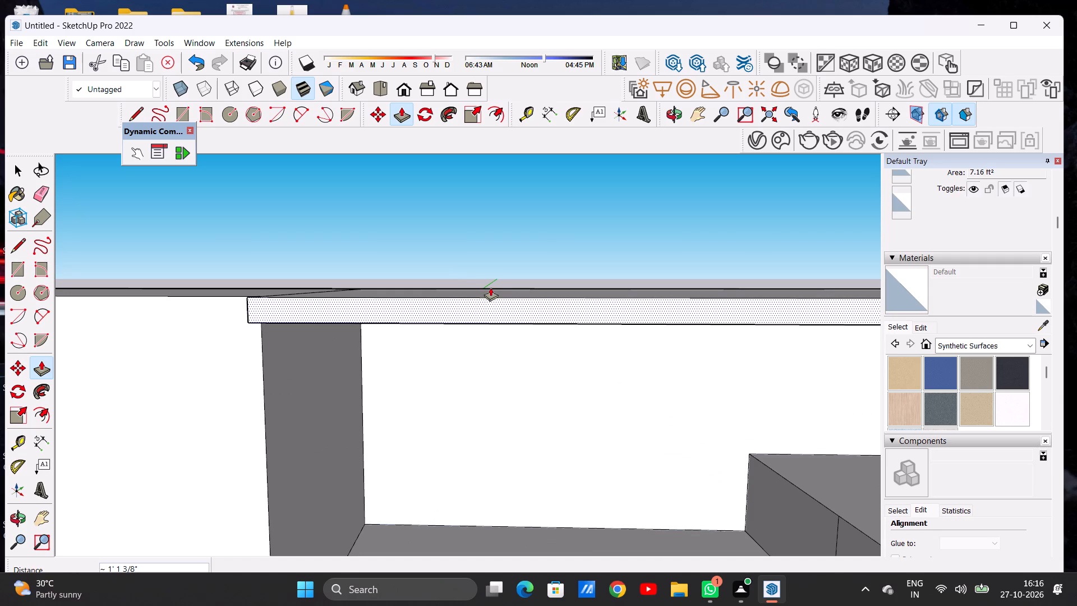
Push/Pull the front face of the terrace roof slab farther back, behind the end wall's front edge.
key("space")
scroll(461, 319, "down", 10)
middle_click_drag(466, 342, 415, 350)
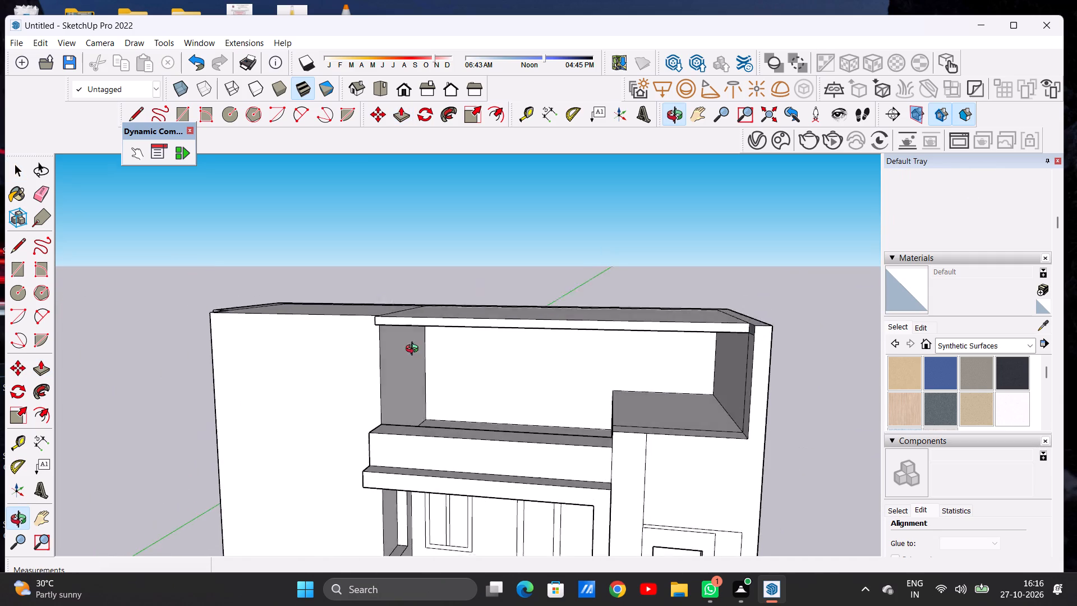
middle_click_drag(415, 350, 390, 402)
key("p")
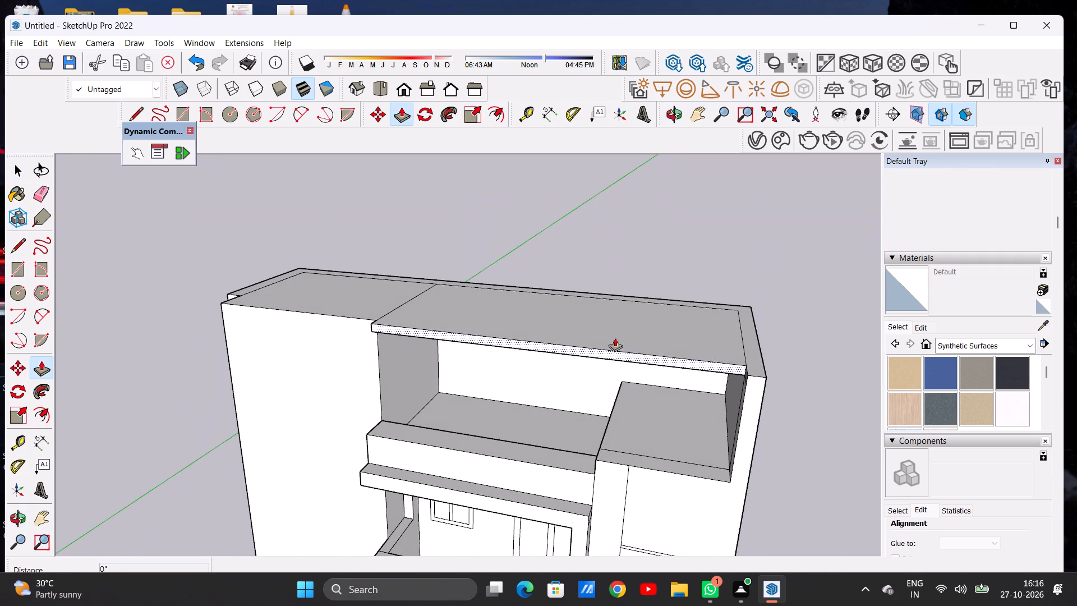
scroll(726, 372, "up", 12)
left_click(736, 370)
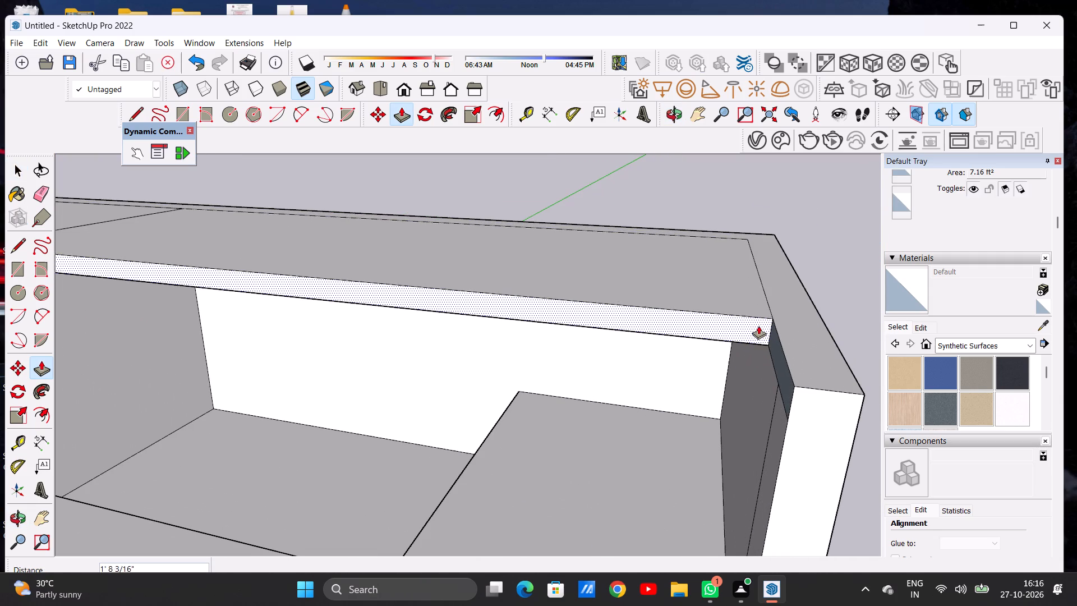
left_click(764, 311)
key("space")
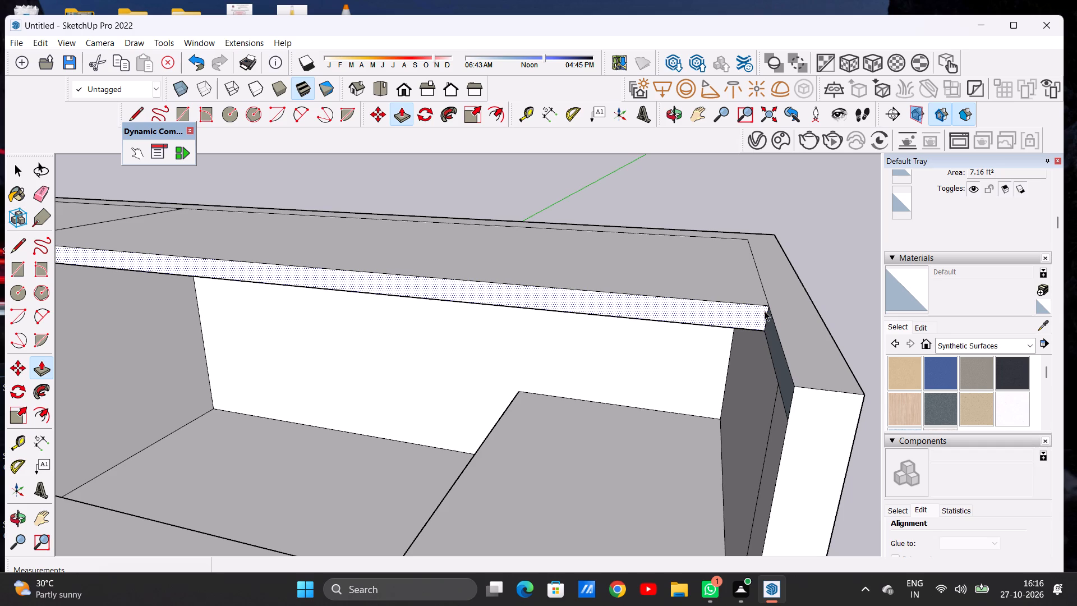
Draw a line about 8" long across the end wall's front face, from the lower side block's top corner to the outer edge.
scroll(760, 308, "down", 16)
middle_click_drag(604, 341, 668, 311)
scroll(533, 334, "down", 4)
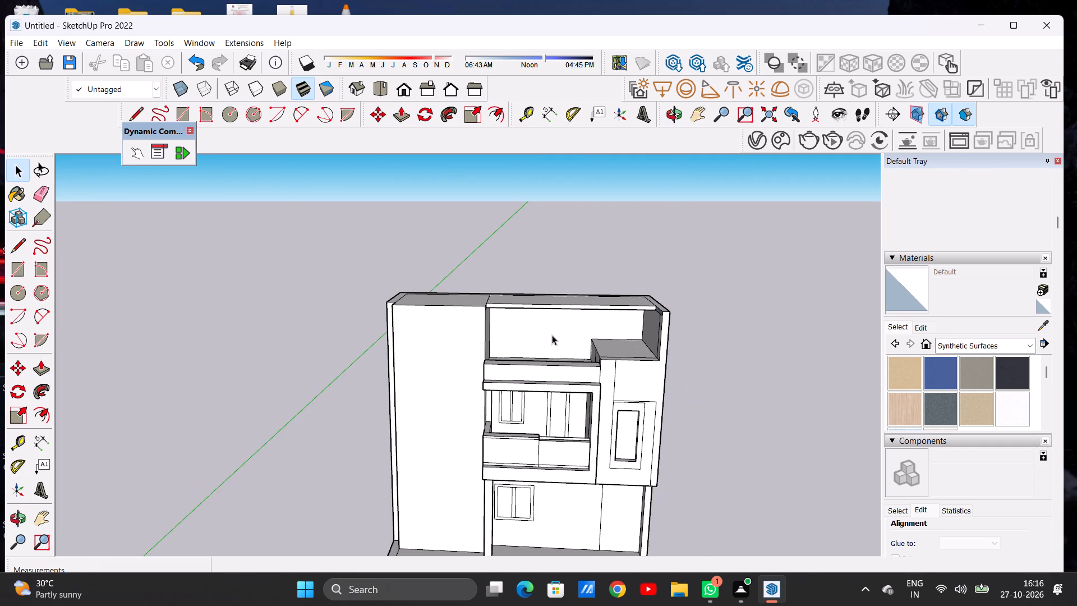
middle_click_drag(629, 341, 551, 355)
scroll(619, 373, "up", 5)
scroll(647, 379, "down", 1)
scroll(647, 379, "up", 1)
key("l")
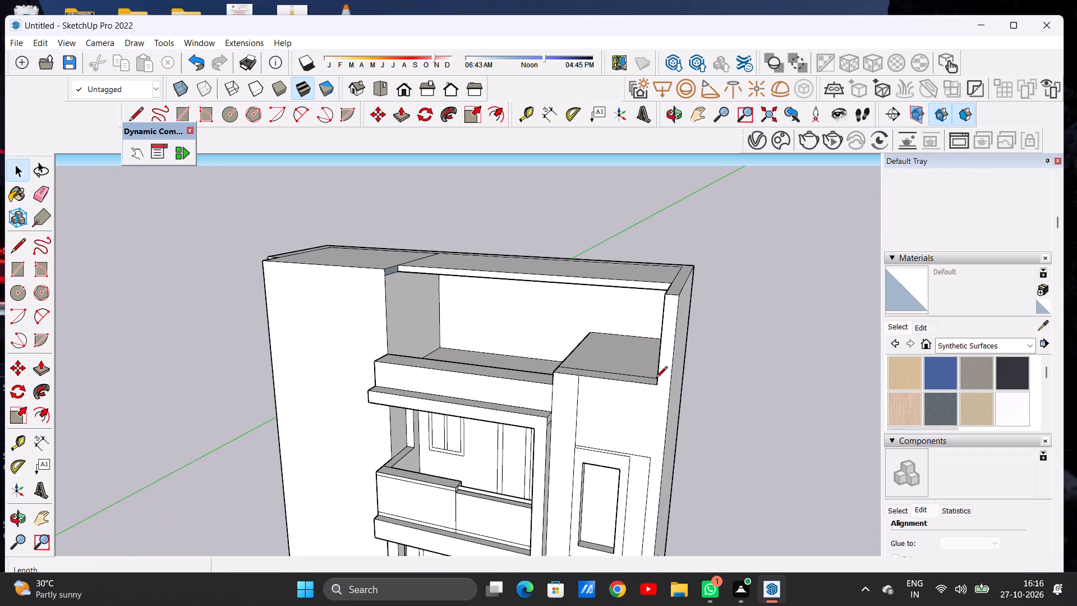
scroll(668, 397, "up", 10)
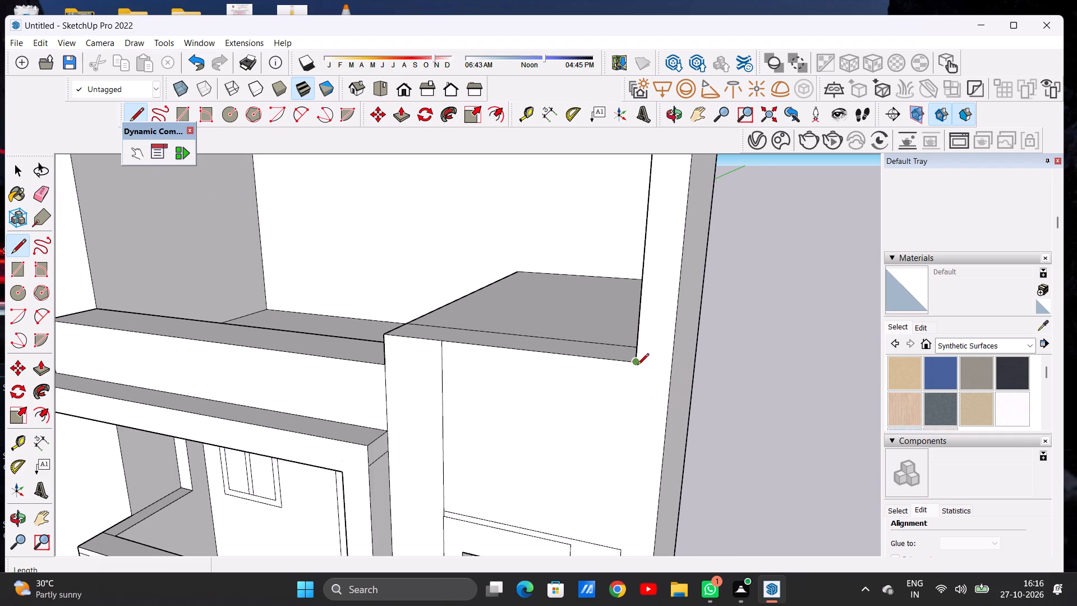
left_click(637, 366)
scroll(669, 369, "up", 2)
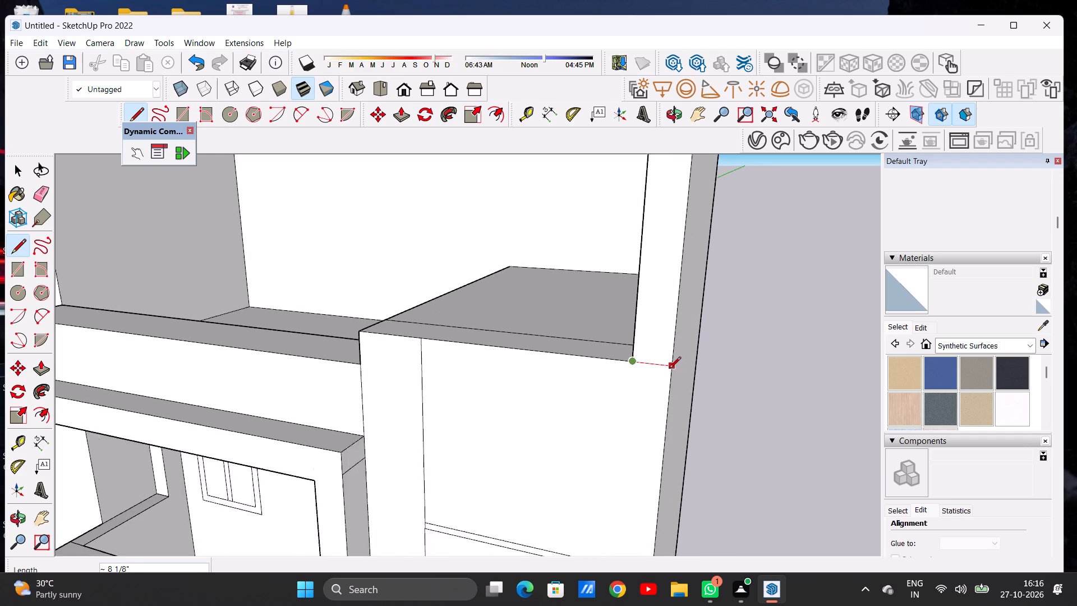
scroll(669, 369, "up", 8)
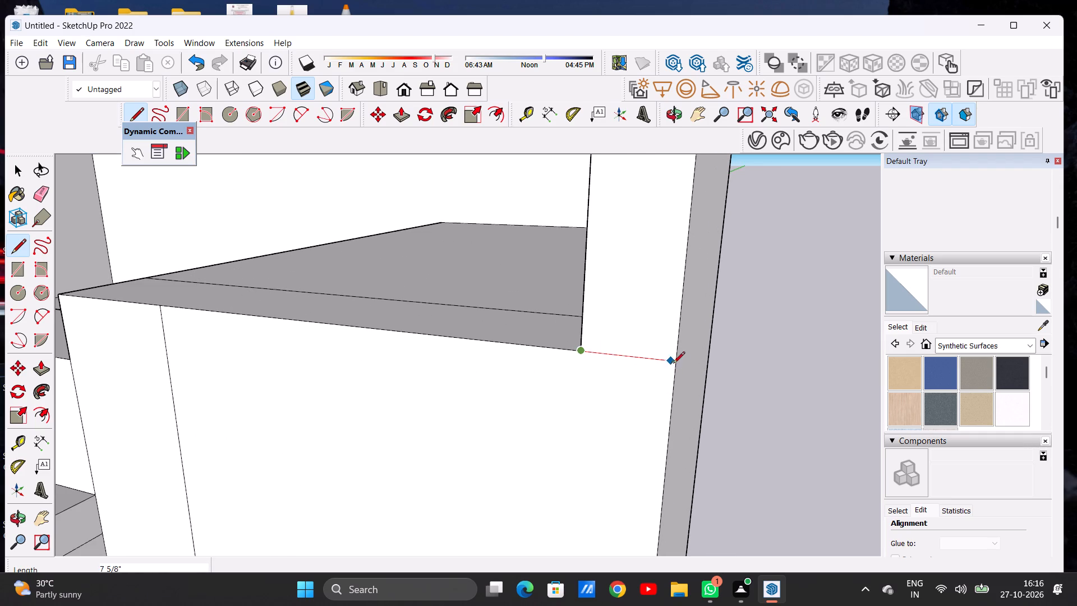
left_click(675, 364)
key("space")
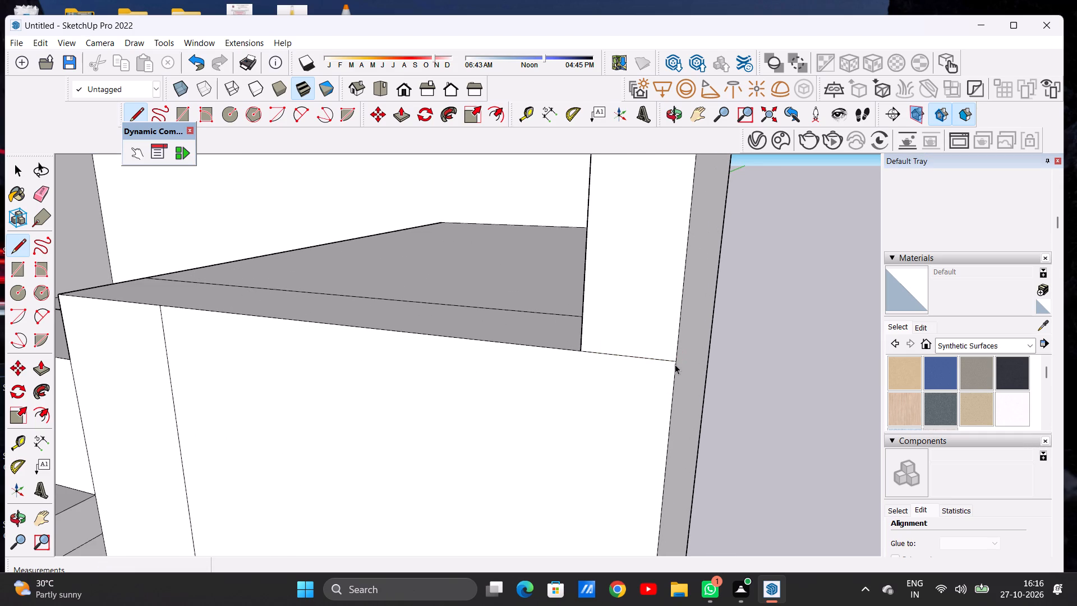
Push/Pull the end wall's front face above the new line back about 1' 1 3/8".
scroll(624, 408, "down", 20)
scroll(624, 408, "down", 2)
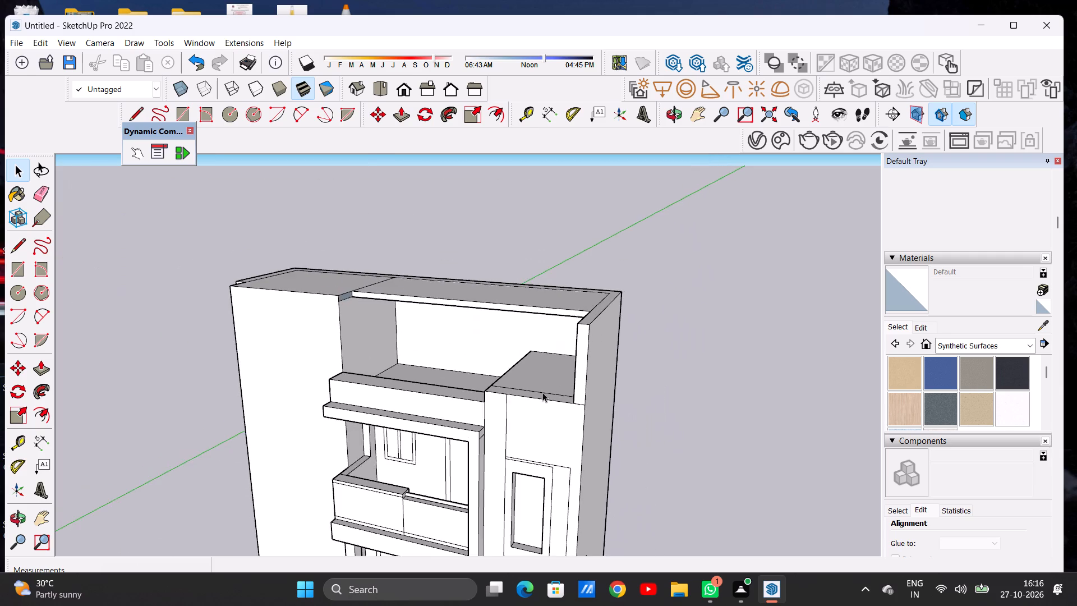
middle_click_drag(541, 382, 602, 409)
scroll(626, 373, "up", 3)
key("p")
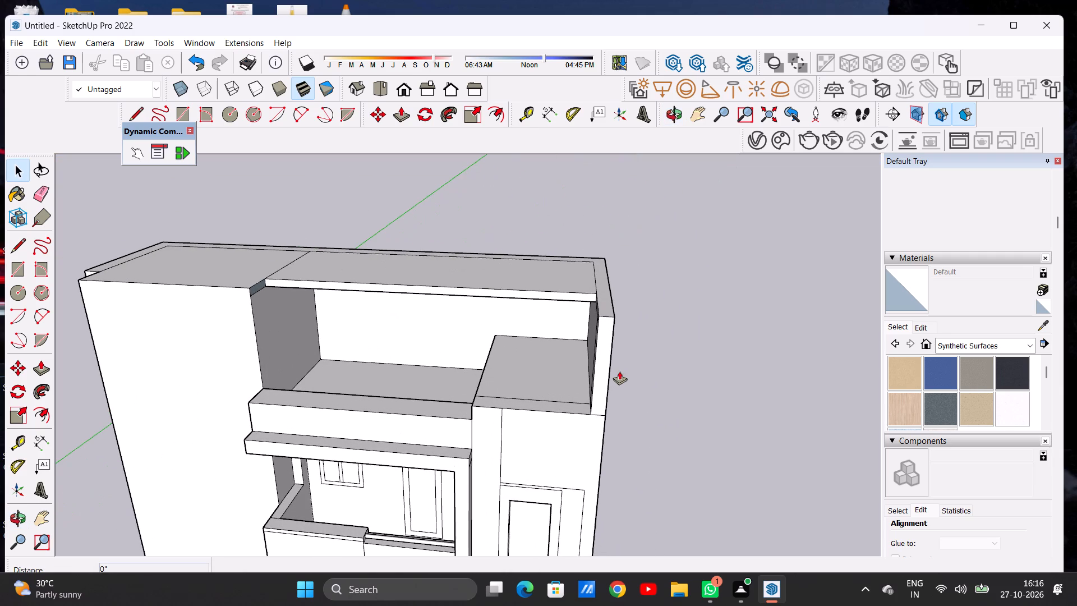
scroll(606, 346, "up", 8)
left_click(603, 329)
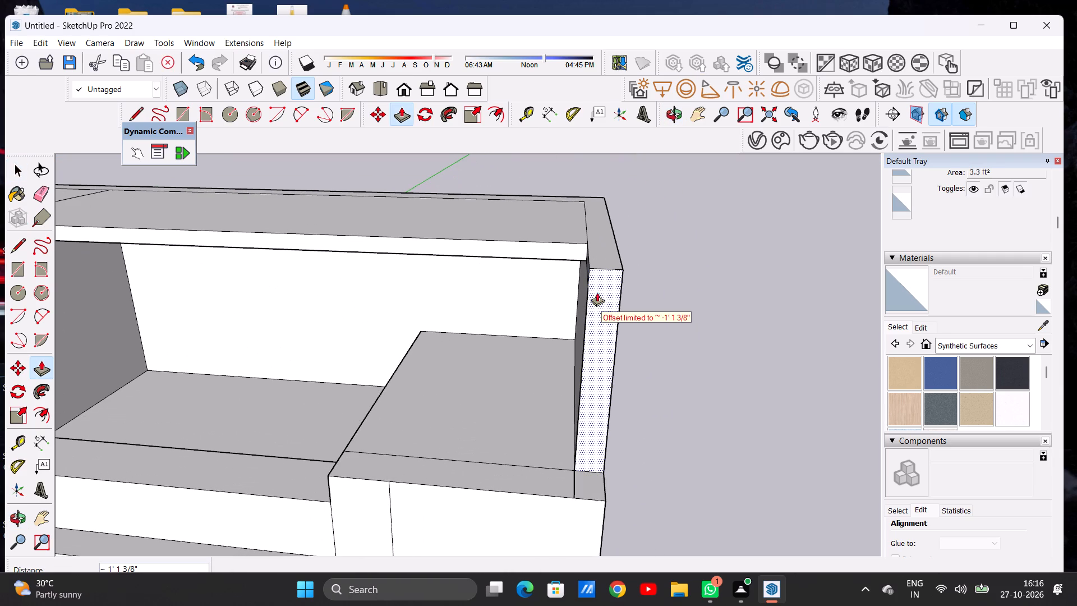
left_click(593, 261)
Push/Pull the same upper front face of the end wall back another 2' 3 13/16", flush with the roof slab's front.
middle_click_drag(598, 282, 547, 336)
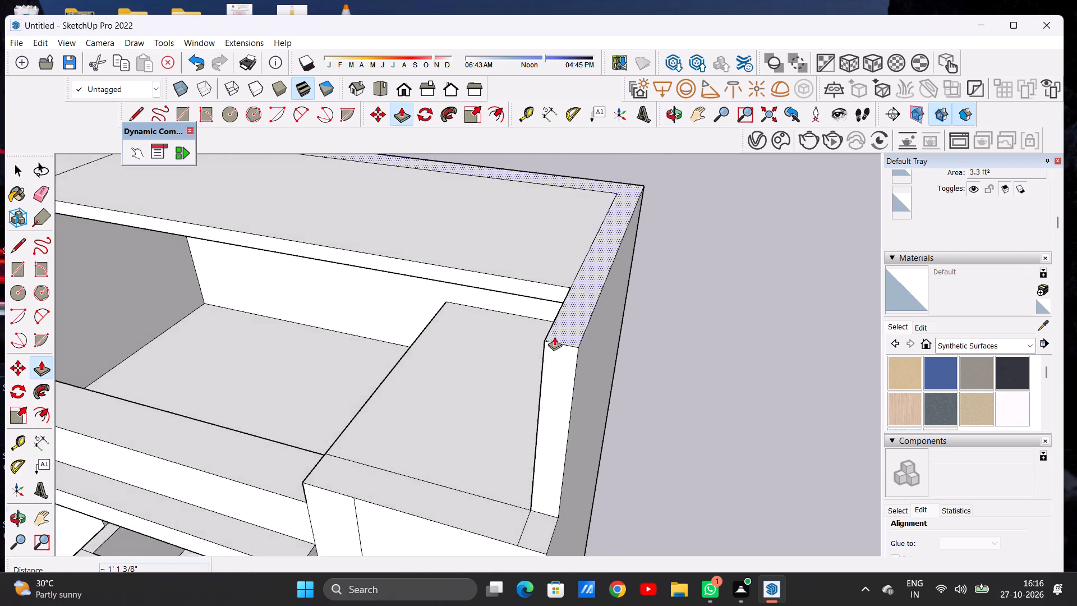
scroll(554, 337, "up", 3)
scroll(554, 337, "down", 1)
scroll(556, 339, "up", 1)
left_click(563, 355)
left_click(576, 274)
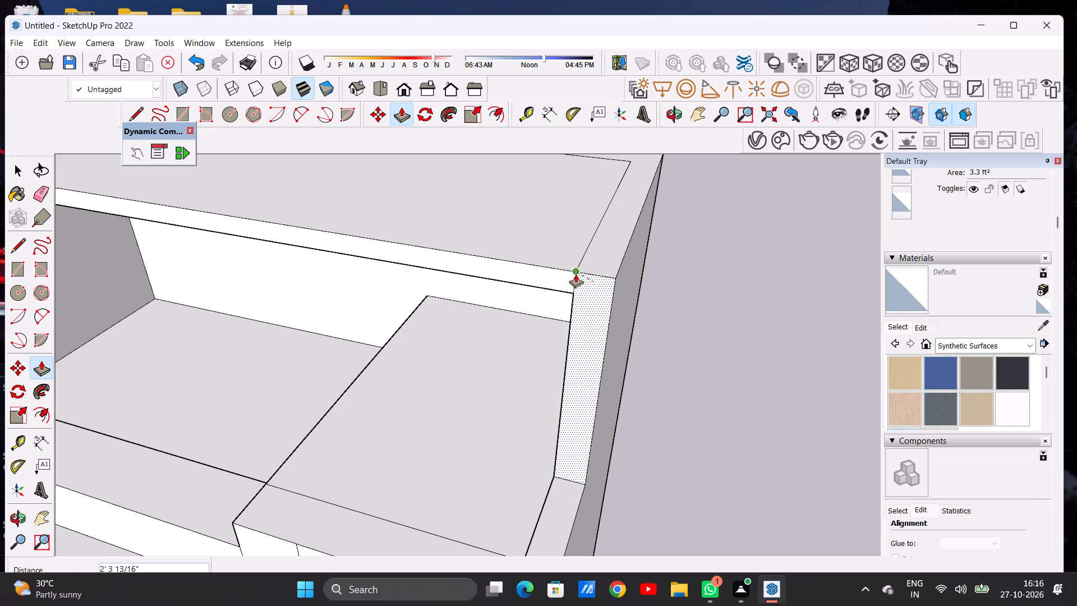
key("space")
Examine the overall house front with the recessed roof slab and end wall.
scroll(572, 277, "down", 4)
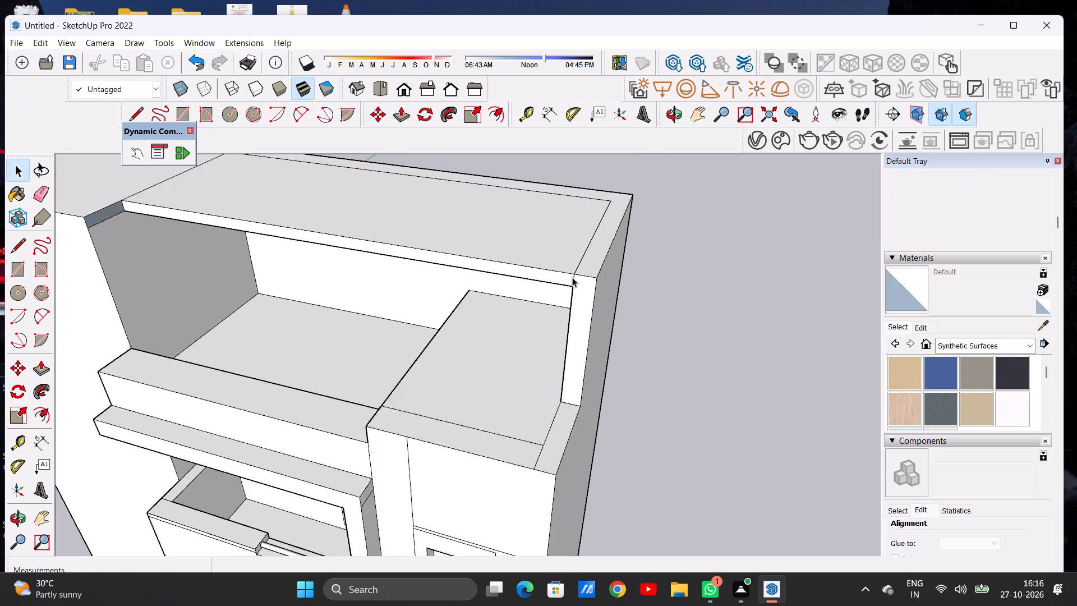
scroll(572, 277, "down", 11)
middle_click_drag(457, 322, 552, 266)
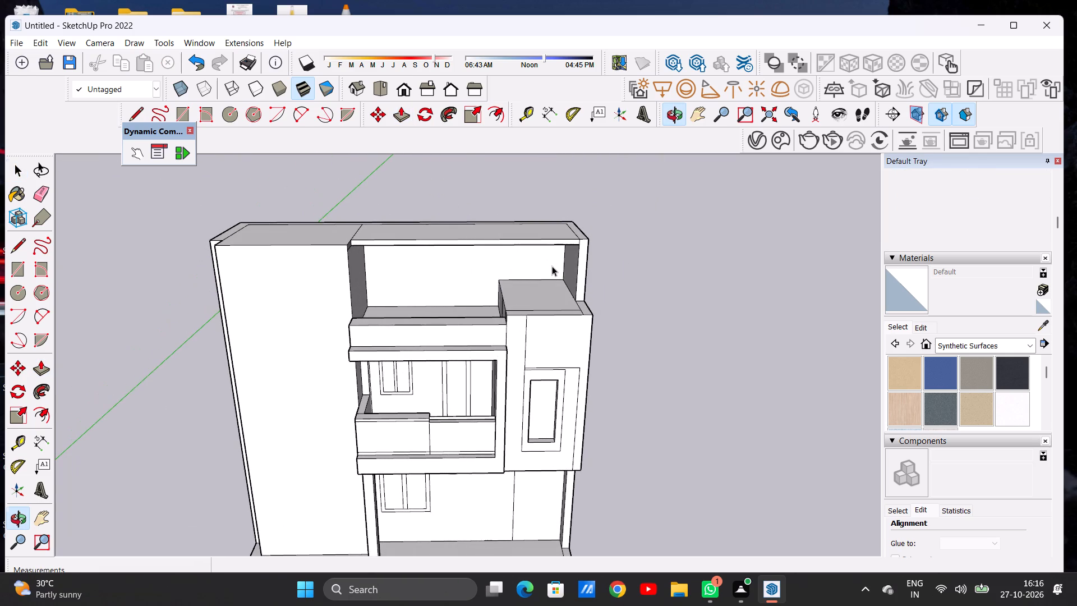
scroll(595, 280, "down", 6)
middle_click_drag(541, 317, 526, 277)
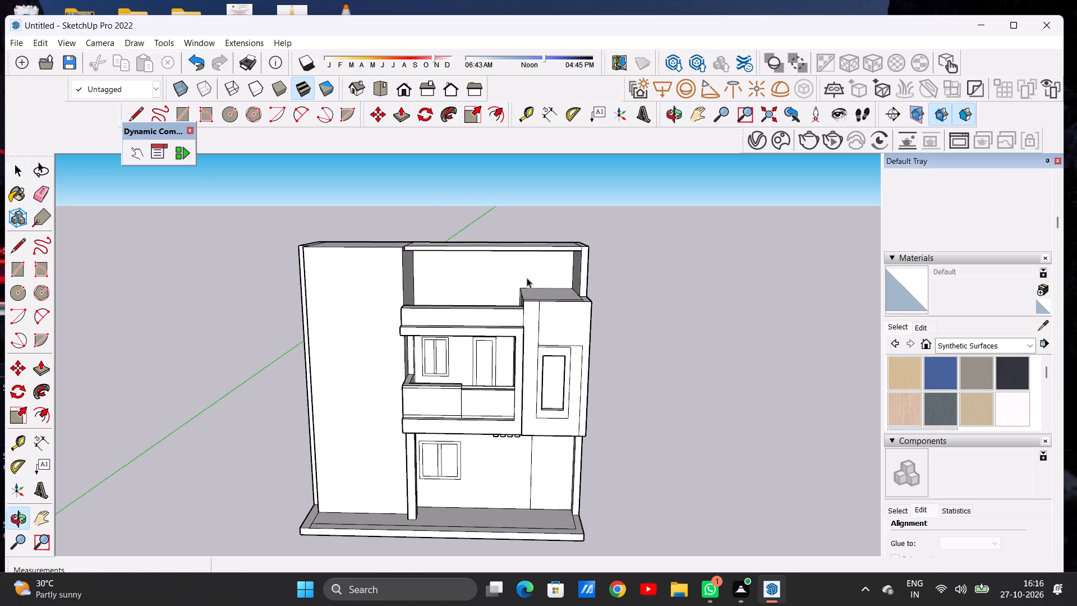
scroll(559, 308, "down", 7)
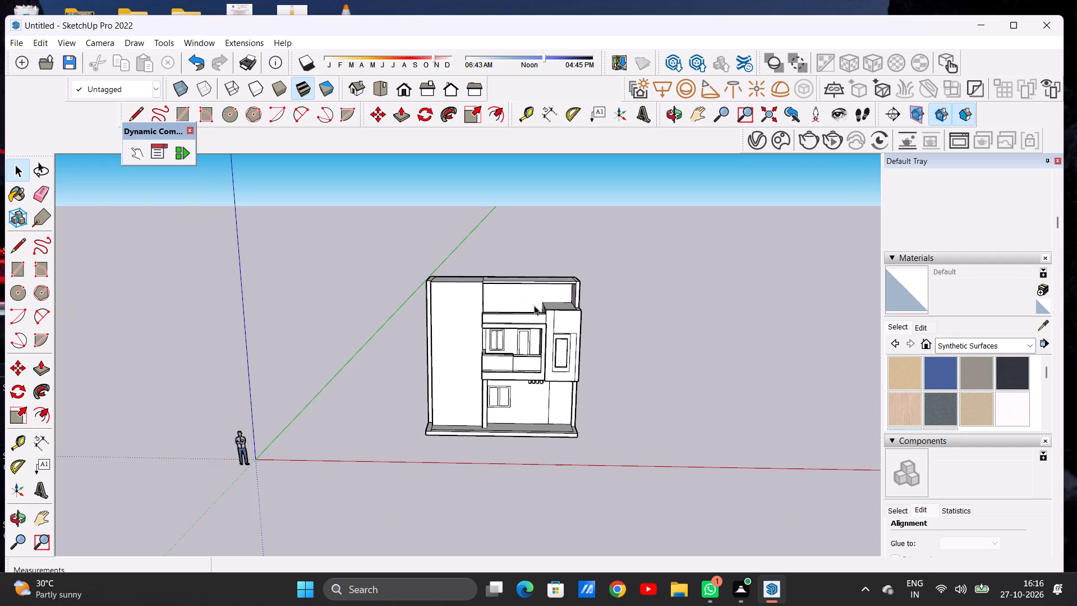
scroll(532, 290, "up", 6)
scroll(532, 290, "down", 1)
scroll(533, 290, "up", 1)
scroll(533, 290, "down", 1)
scroll(533, 290, "up", 4)
Paint the small blue-grey face at the top of the tall block's terrace side with Quartz Light Grey.
middle_click_drag(472, 288, 374, 345)
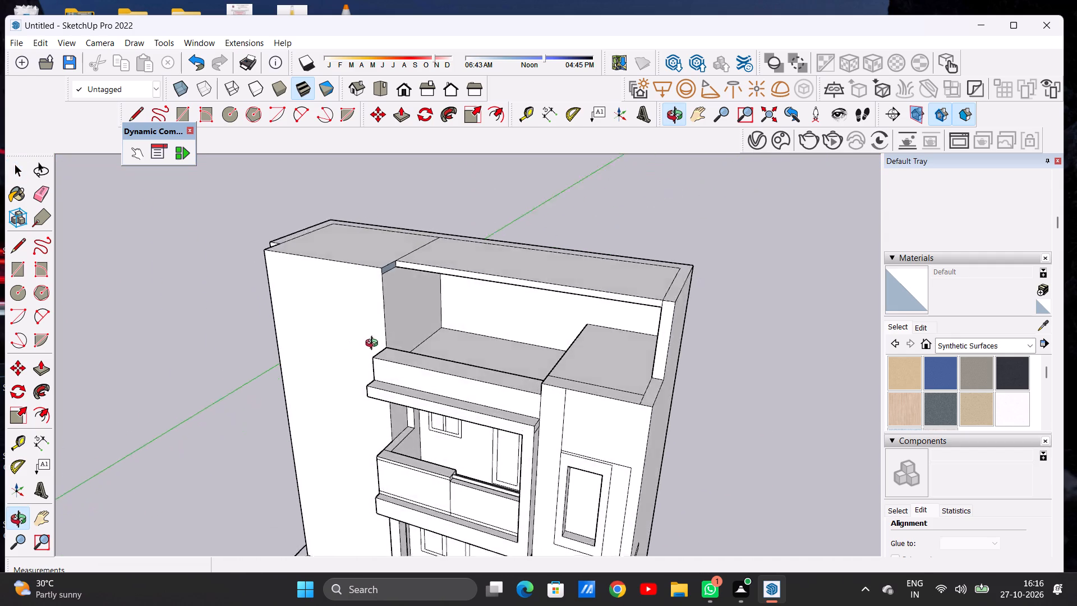
middle_click_drag(374, 345, 412, 334)
middle_click_drag(408, 319, 295, 323)
scroll(392, 251, "up", 12)
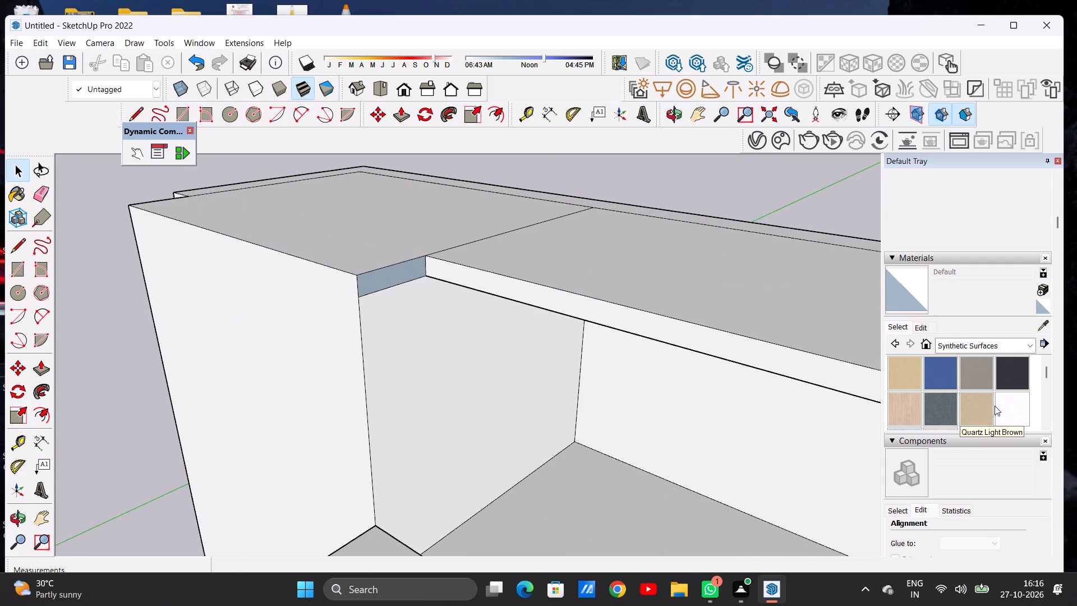
left_click(1002, 411)
scroll(408, 278, "up", 6)
left_click(395, 273)
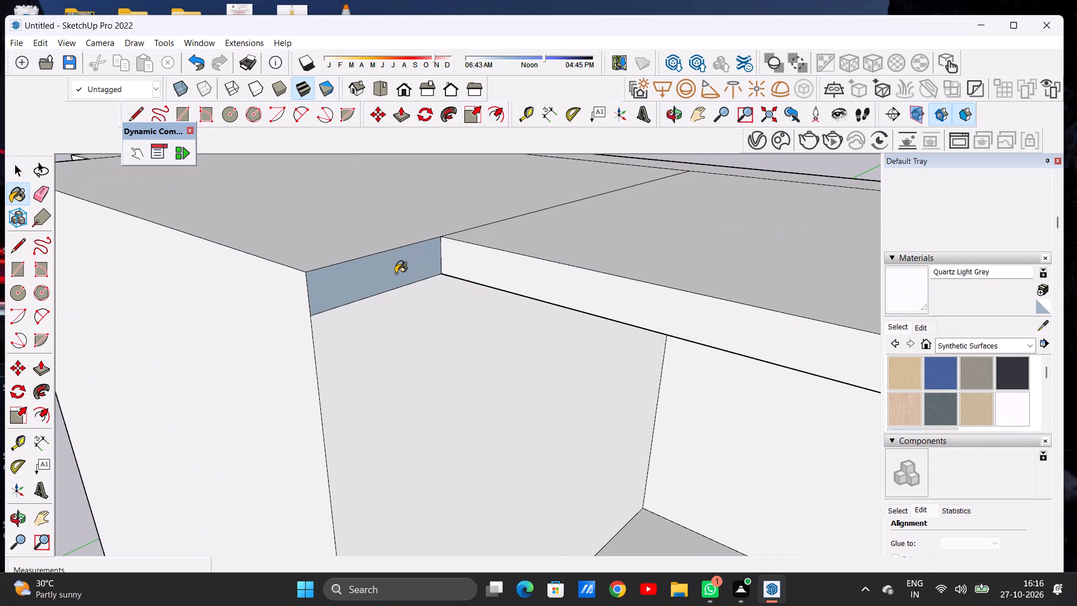
key("space")
Examine the whole house front and the tall block's outer side.
scroll(390, 275, "down", 2)
scroll(386, 280, "up", 1)
scroll(385, 283, "down", 1)
scroll(384, 284, "up", 1)
scroll(384, 284, "down", 5)
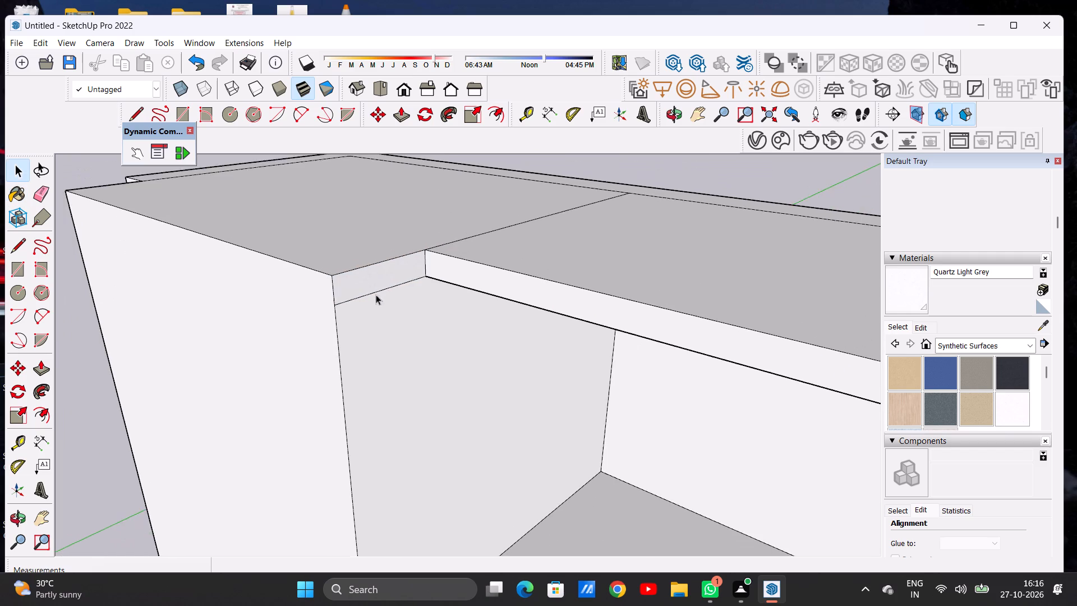
scroll(376, 295, "down", 14)
middle_click_drag(319, 315, 558, 270)
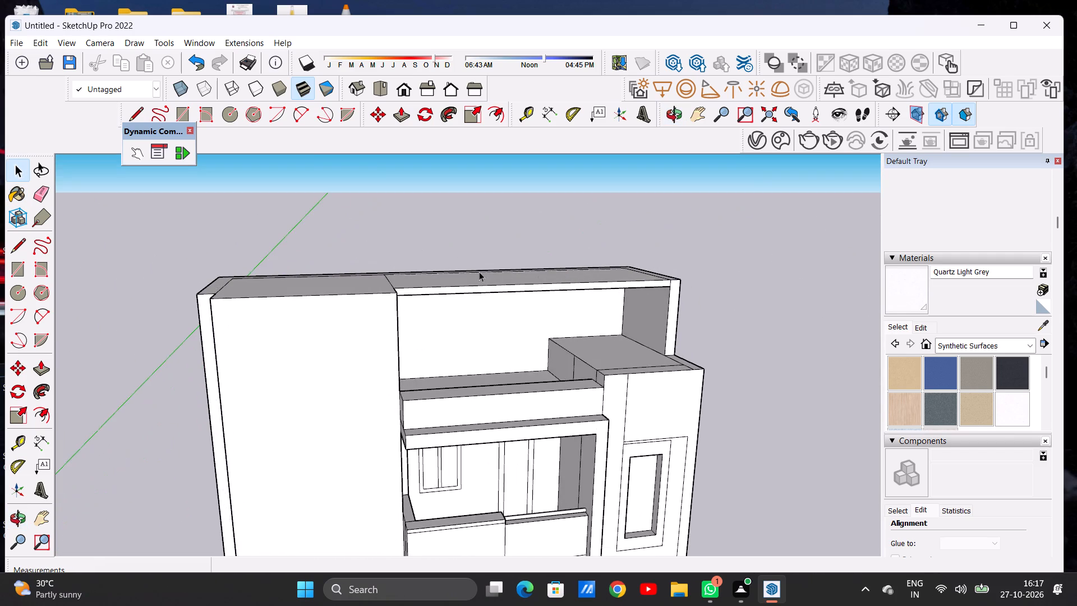
scroll(479, 272, "down", 3)
middle_click_drag(352, 328, 332, 301)
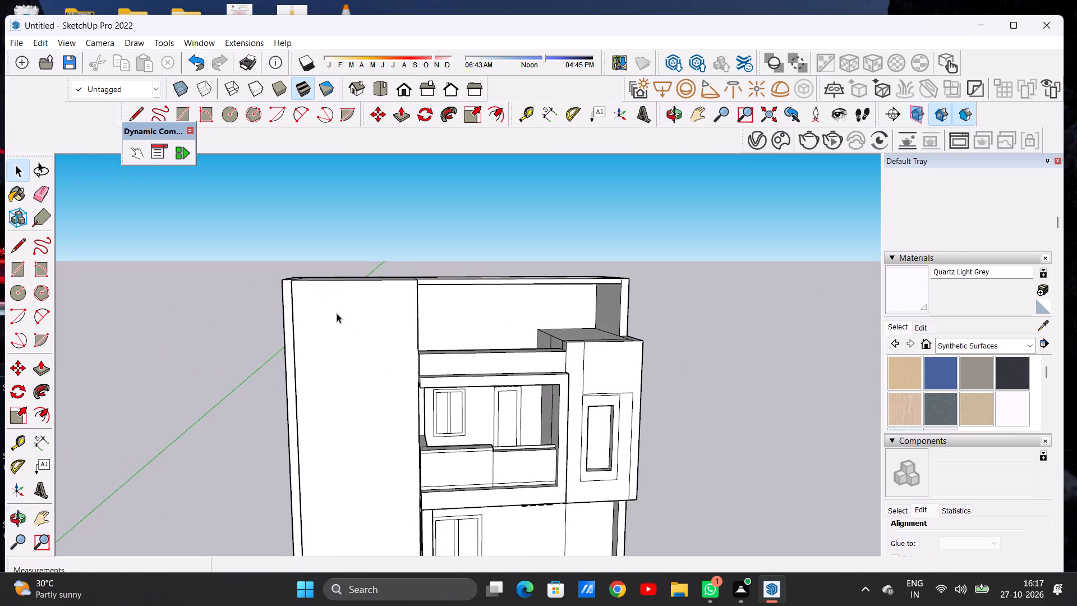
scroll(422, 315, "down", 7)
scroll(438, 294, "up", 1)
scroll(420, 296, "down", 2)
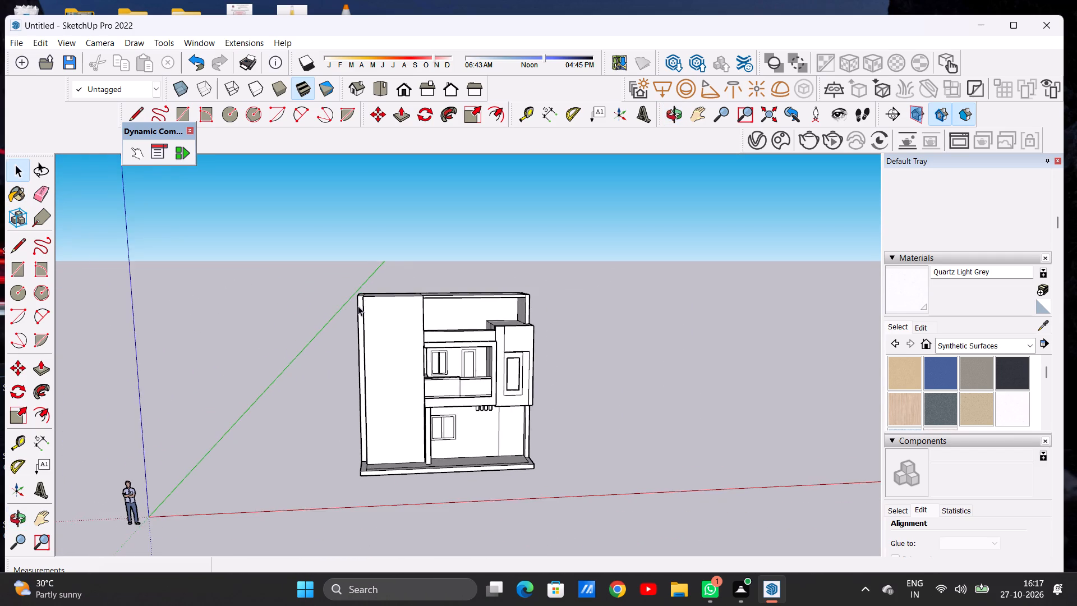
Push/Pull the narrow front face of the outer wall beside the tall block forward about 1' 8 3/8", flush with the block's front.
middle_click_drag(361, 307, 475, 372)
scroll(373, 329, "up", 8)
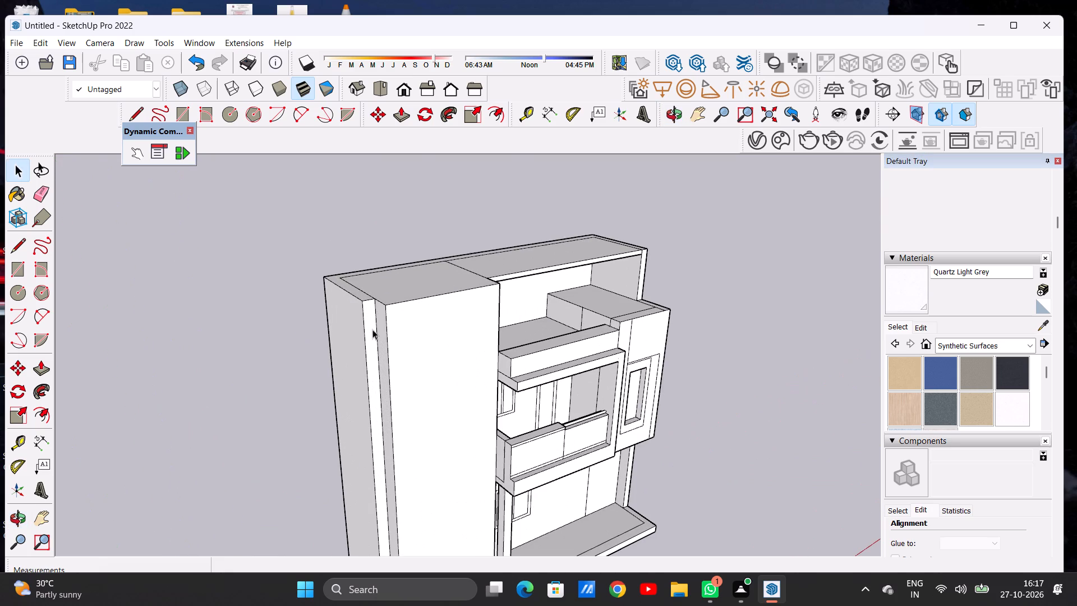
key("p")
scroll(376, 301, "up", 11)
left_click(366, 310)
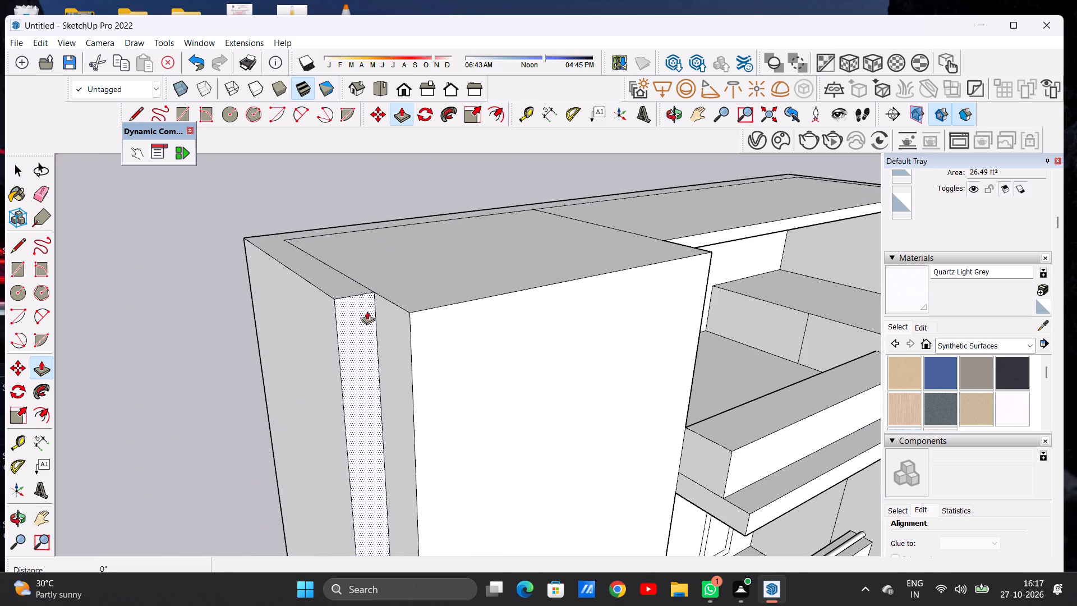
left_click(416, 314)
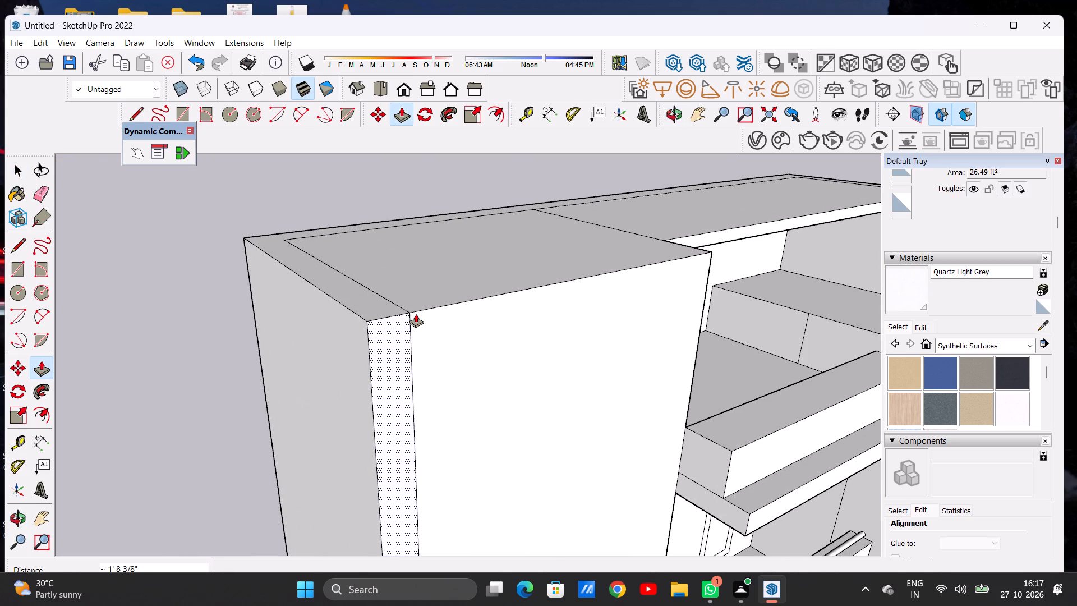
key("space")
Draw a rectangle about 4' 5 11/16" by 8 1/2" on the terrace roof slab's underside, beside the tall block.
scroll(332, 392, "down", 14)
scroll(338, 364, "up", 1)
scroll(363, 361, "down", 3)
middle_click_drag(489, 370, 487, 370)
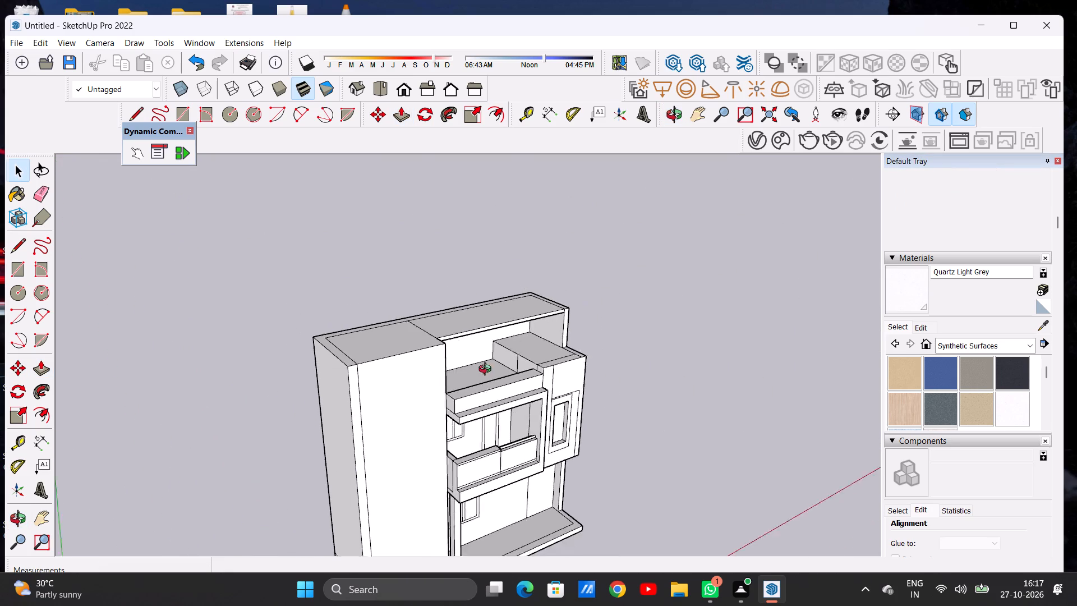
middle_click_drag(487, 370, 288, 300)
middle_click_drag(297, 304, 349, 283)
scroll(411, 306, "up", 4)
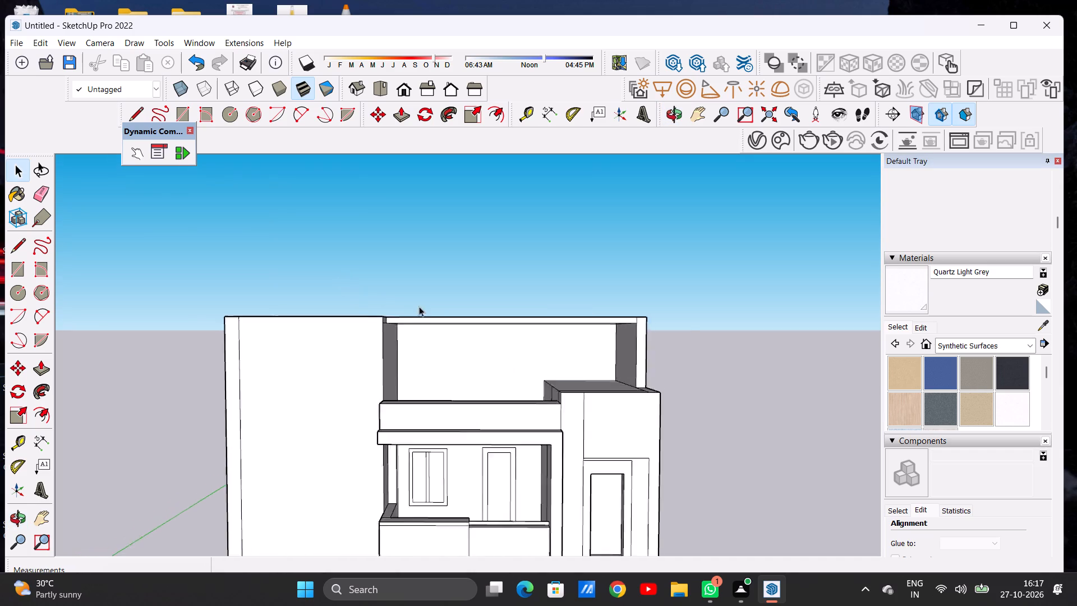
scroll(419, 306, "up", 3)
middle_click_drag(445, 336, 440, 264)
scroll(462, 327, "up", 4)
scroll(463, 330, "down", 1)
scroll(463, 330, "up", 2)
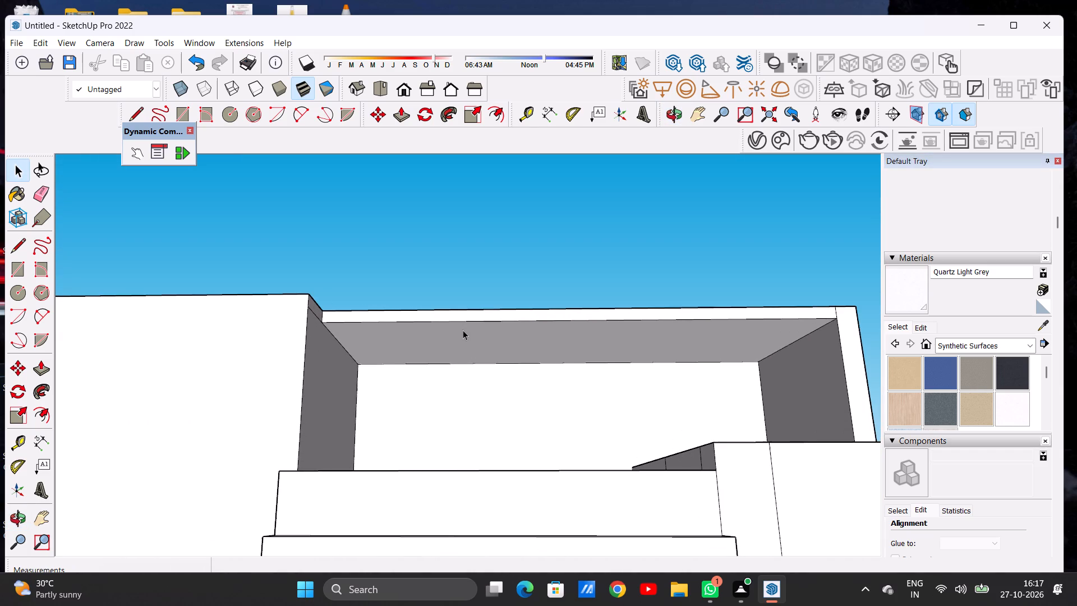
key("r")
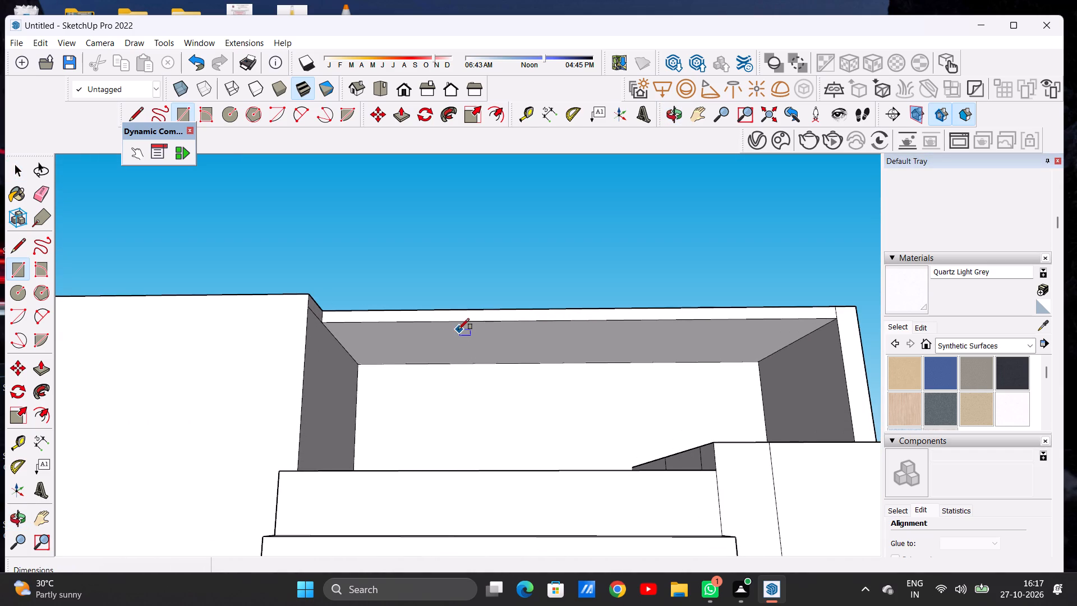
scroll(454, 335, "up", 3)
middle_click_drag(360, 350, 367, 320)
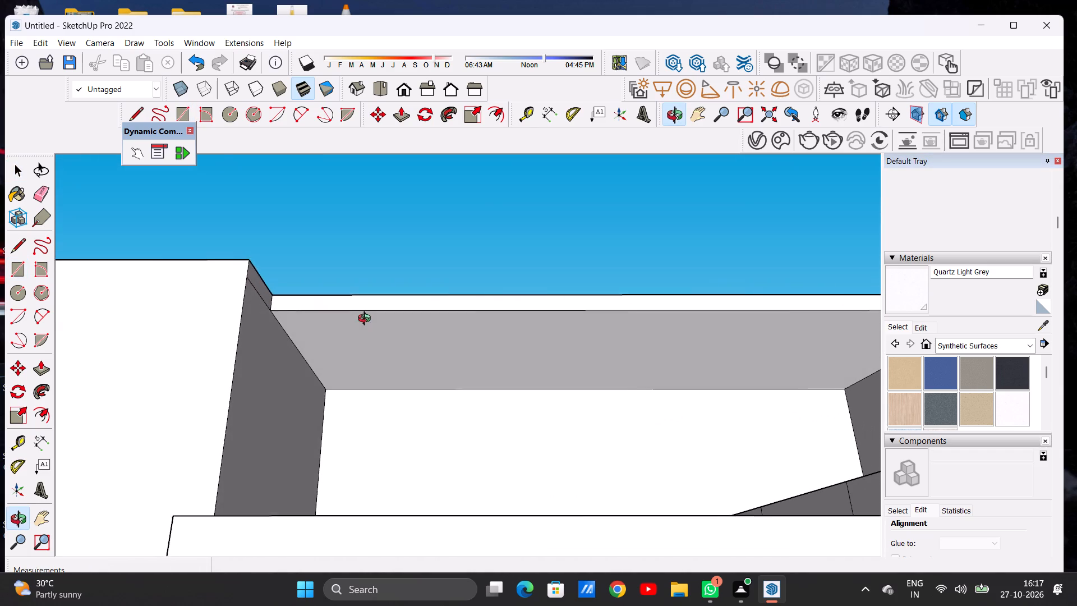
middle_click_drag(367, 320, 369, 309)
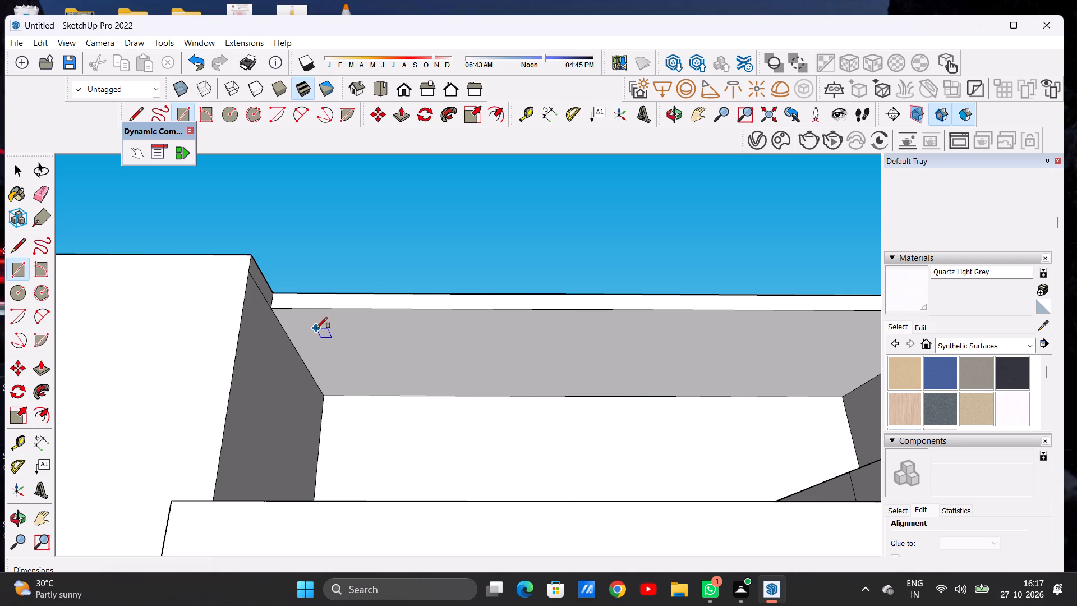
left_click(316, 328)
left_click(351, 330)
left_click(368, 388)
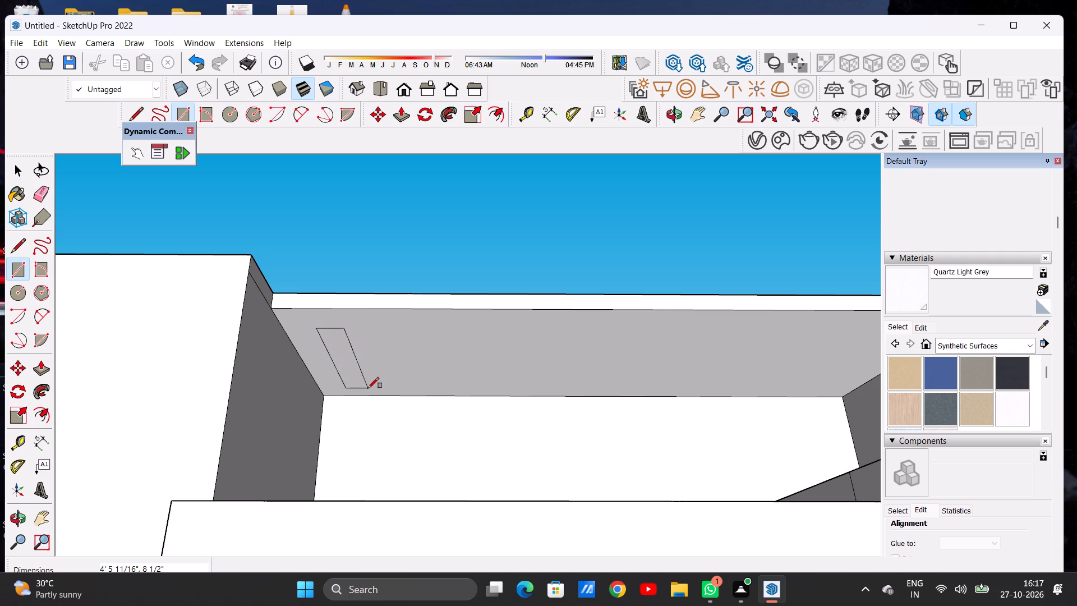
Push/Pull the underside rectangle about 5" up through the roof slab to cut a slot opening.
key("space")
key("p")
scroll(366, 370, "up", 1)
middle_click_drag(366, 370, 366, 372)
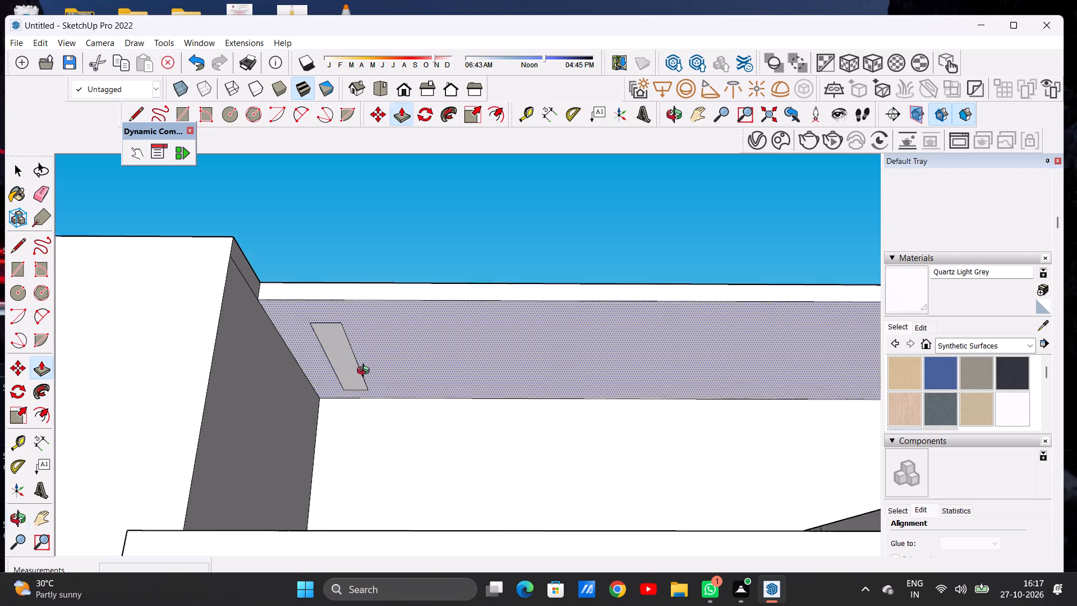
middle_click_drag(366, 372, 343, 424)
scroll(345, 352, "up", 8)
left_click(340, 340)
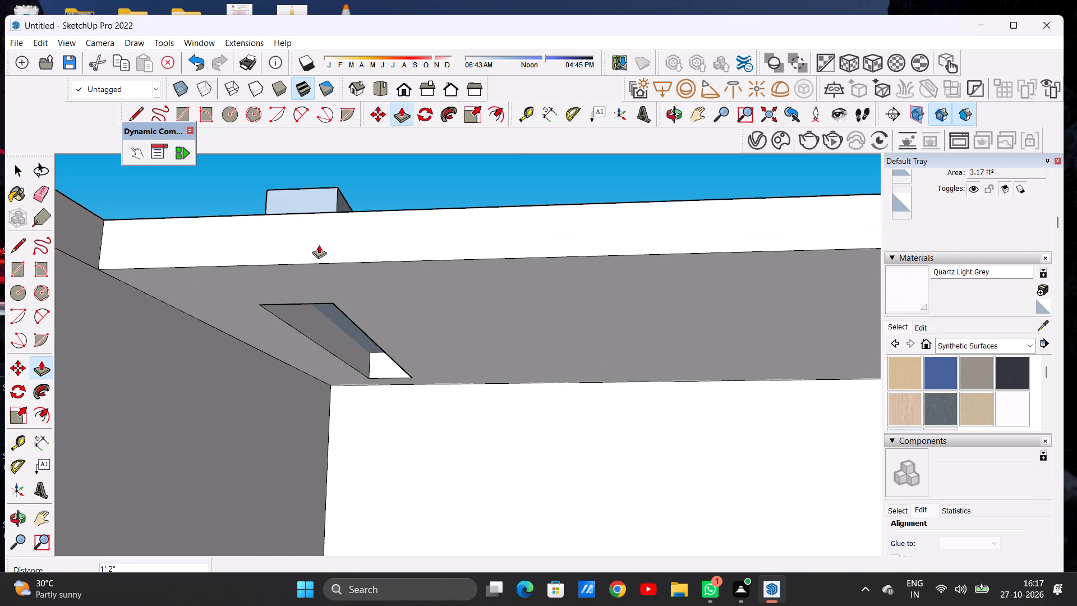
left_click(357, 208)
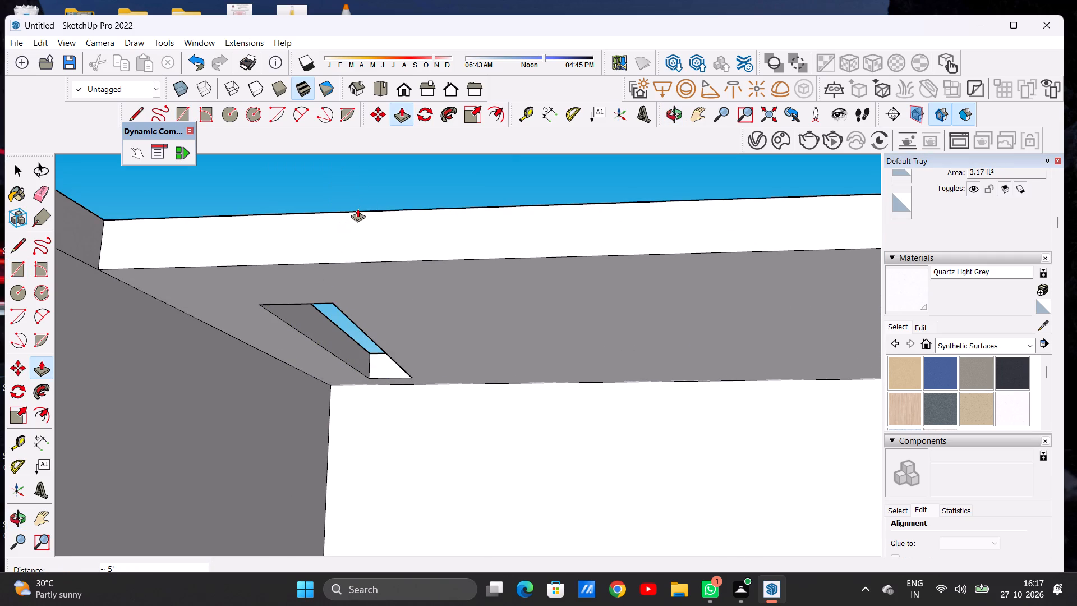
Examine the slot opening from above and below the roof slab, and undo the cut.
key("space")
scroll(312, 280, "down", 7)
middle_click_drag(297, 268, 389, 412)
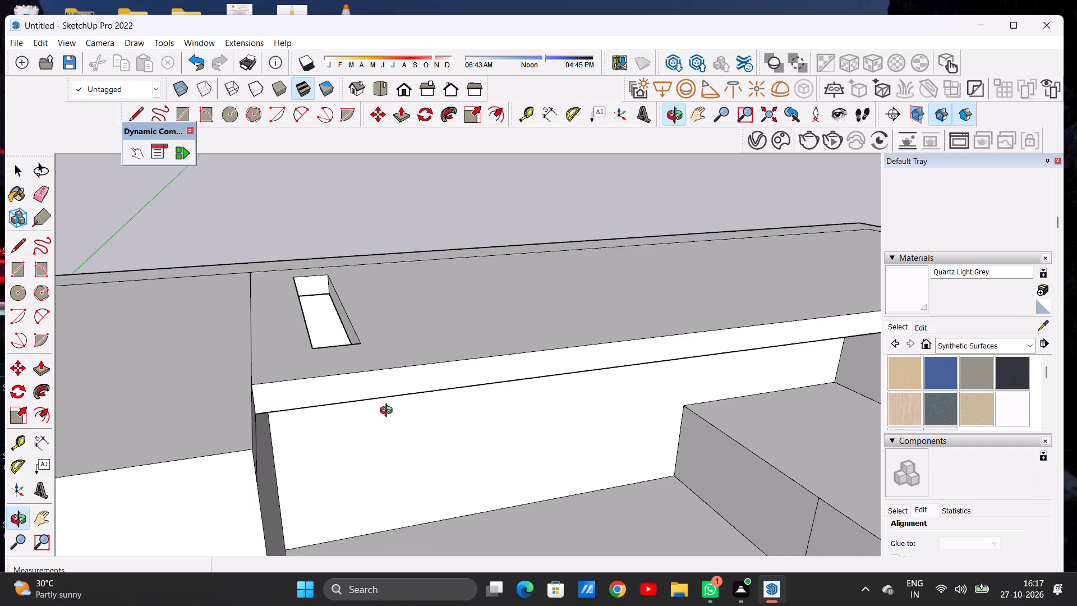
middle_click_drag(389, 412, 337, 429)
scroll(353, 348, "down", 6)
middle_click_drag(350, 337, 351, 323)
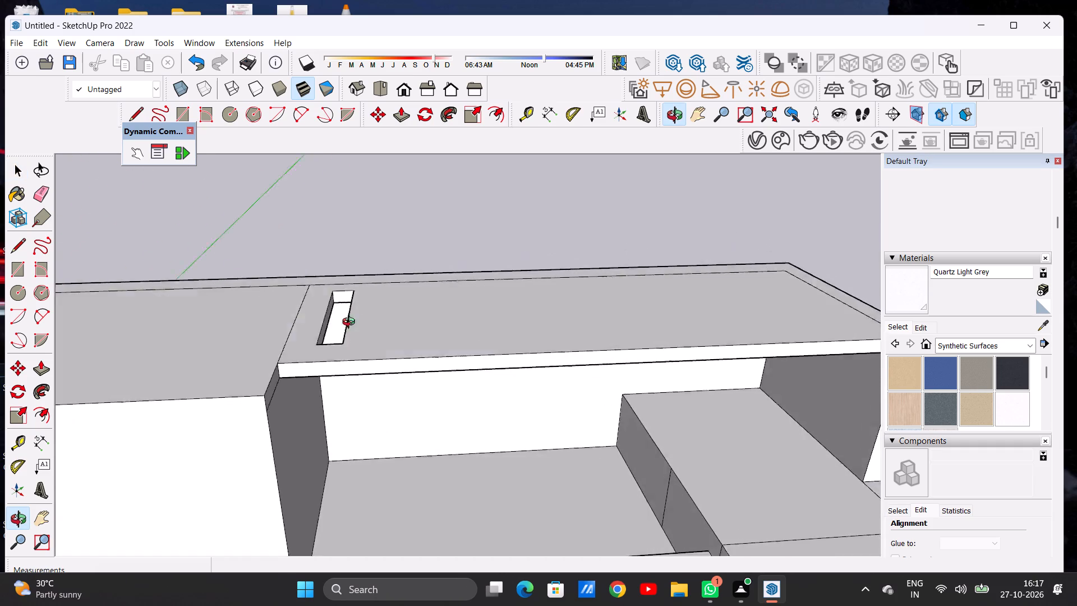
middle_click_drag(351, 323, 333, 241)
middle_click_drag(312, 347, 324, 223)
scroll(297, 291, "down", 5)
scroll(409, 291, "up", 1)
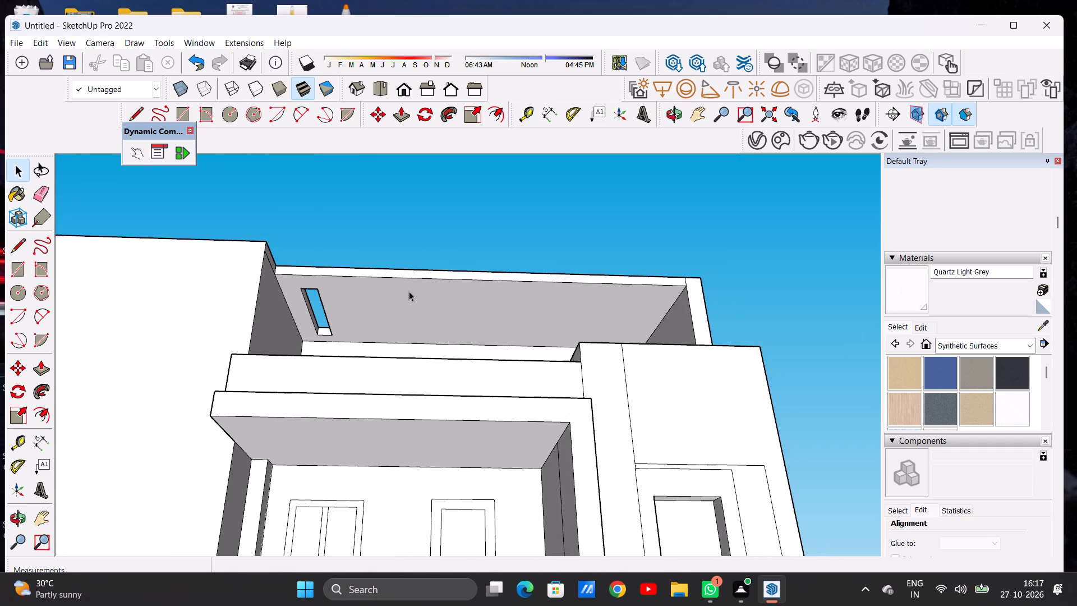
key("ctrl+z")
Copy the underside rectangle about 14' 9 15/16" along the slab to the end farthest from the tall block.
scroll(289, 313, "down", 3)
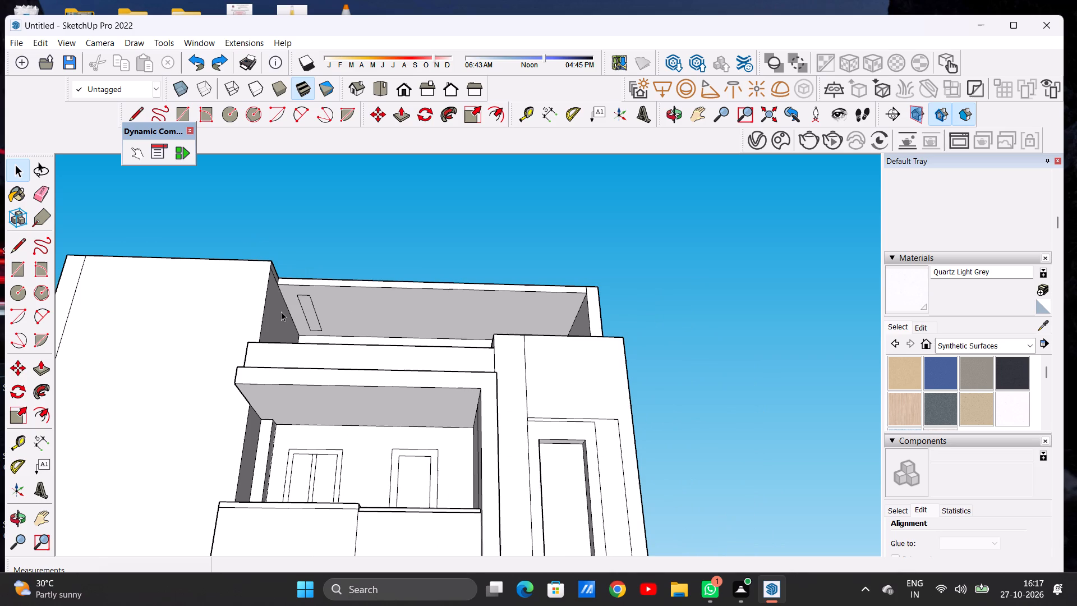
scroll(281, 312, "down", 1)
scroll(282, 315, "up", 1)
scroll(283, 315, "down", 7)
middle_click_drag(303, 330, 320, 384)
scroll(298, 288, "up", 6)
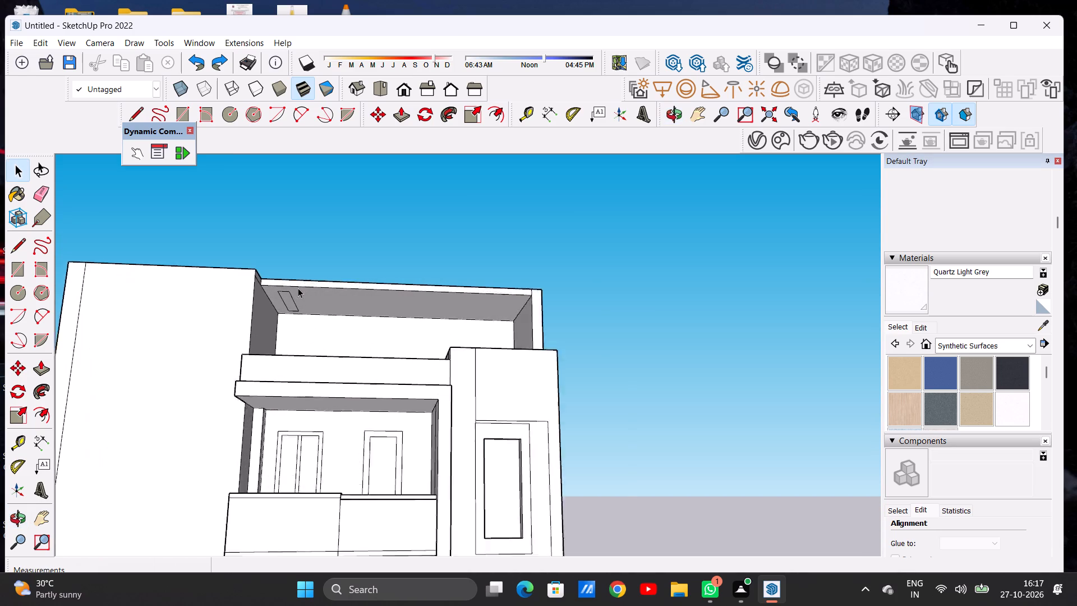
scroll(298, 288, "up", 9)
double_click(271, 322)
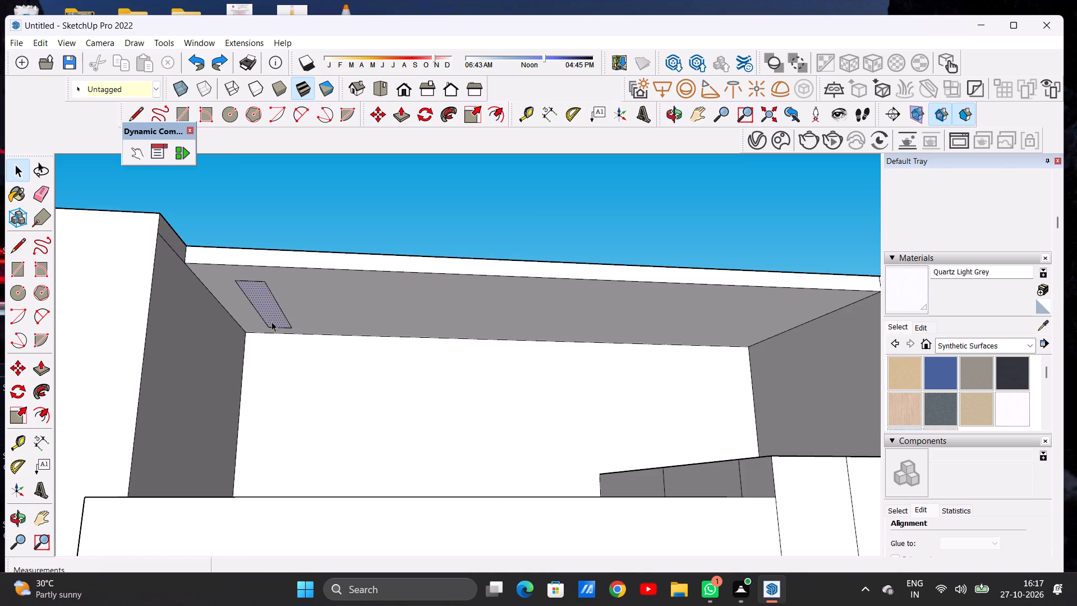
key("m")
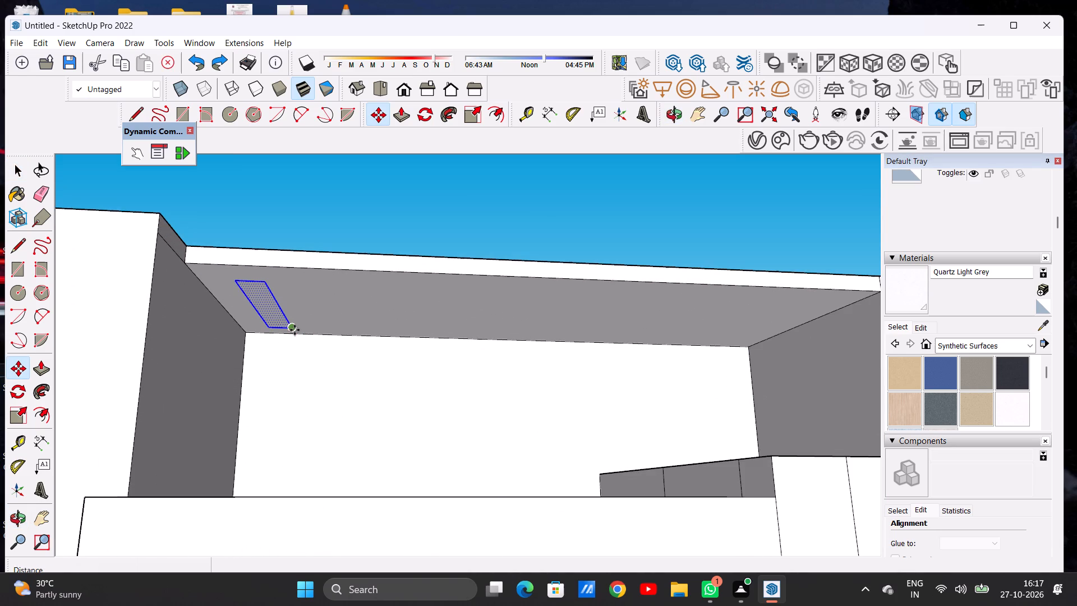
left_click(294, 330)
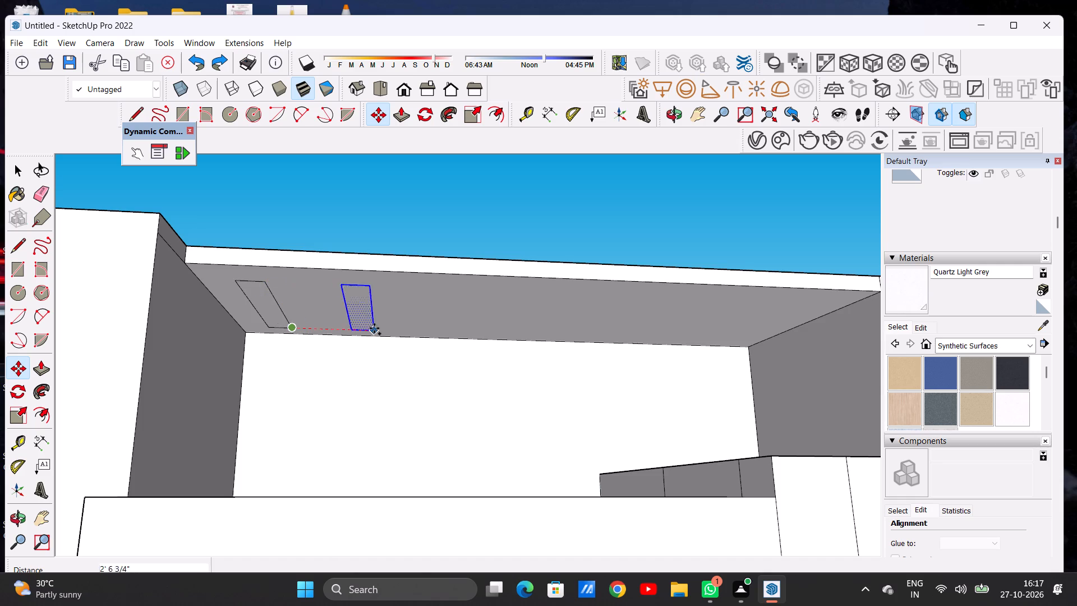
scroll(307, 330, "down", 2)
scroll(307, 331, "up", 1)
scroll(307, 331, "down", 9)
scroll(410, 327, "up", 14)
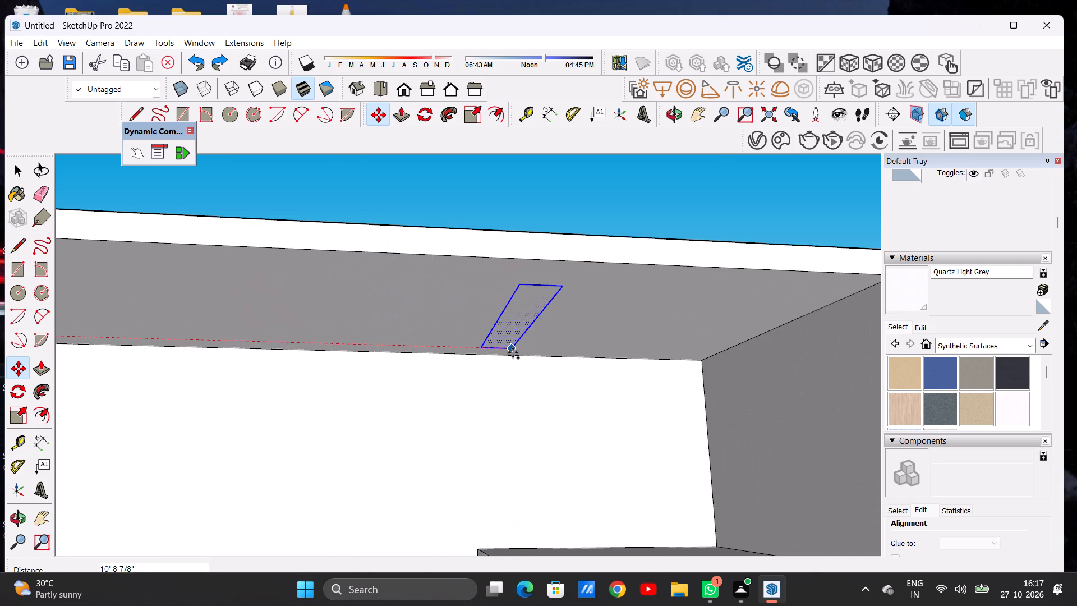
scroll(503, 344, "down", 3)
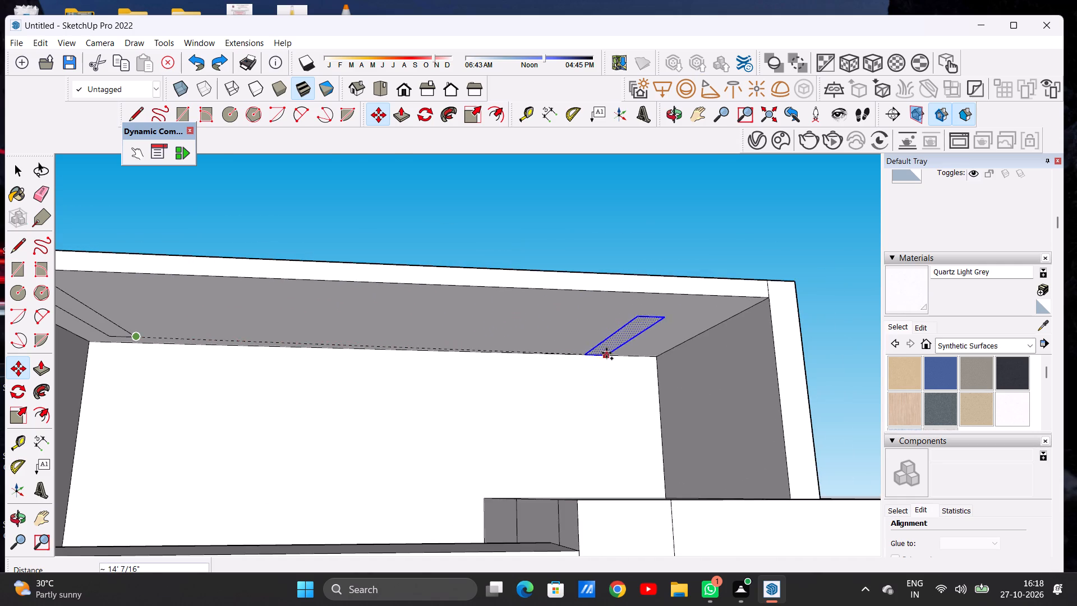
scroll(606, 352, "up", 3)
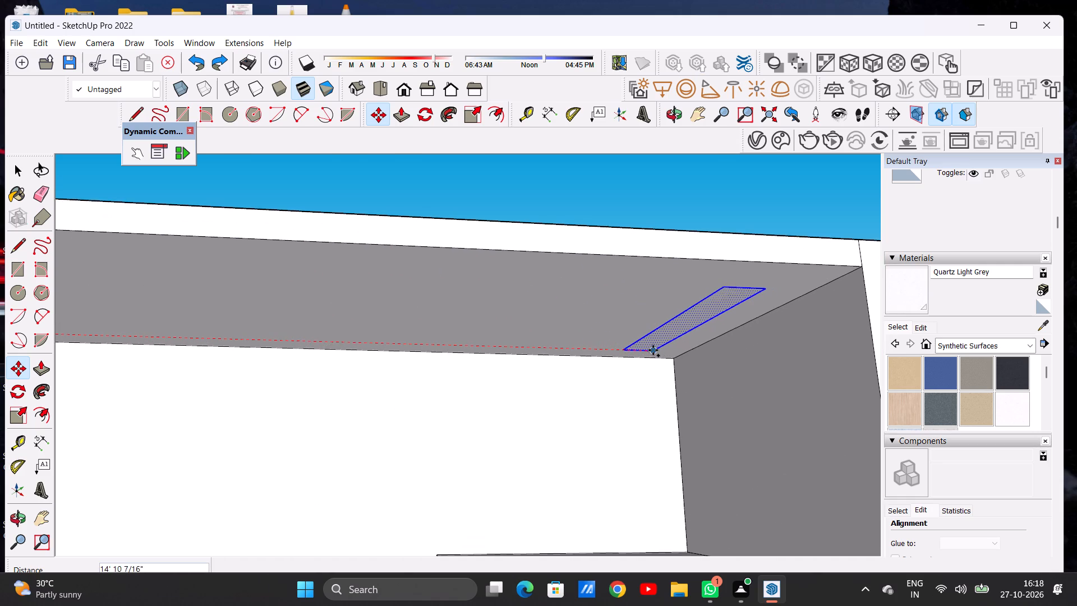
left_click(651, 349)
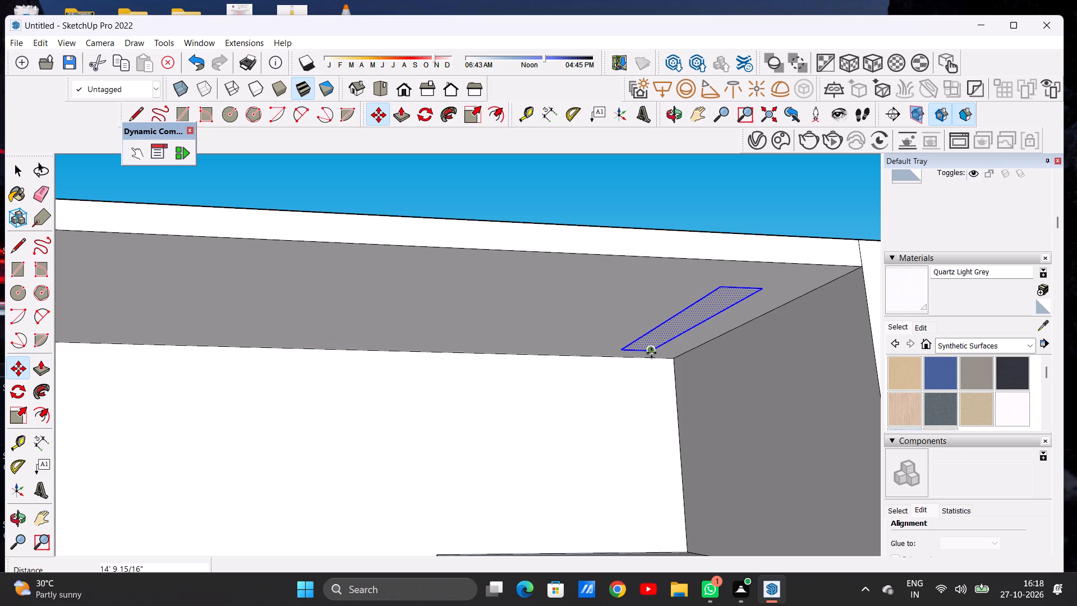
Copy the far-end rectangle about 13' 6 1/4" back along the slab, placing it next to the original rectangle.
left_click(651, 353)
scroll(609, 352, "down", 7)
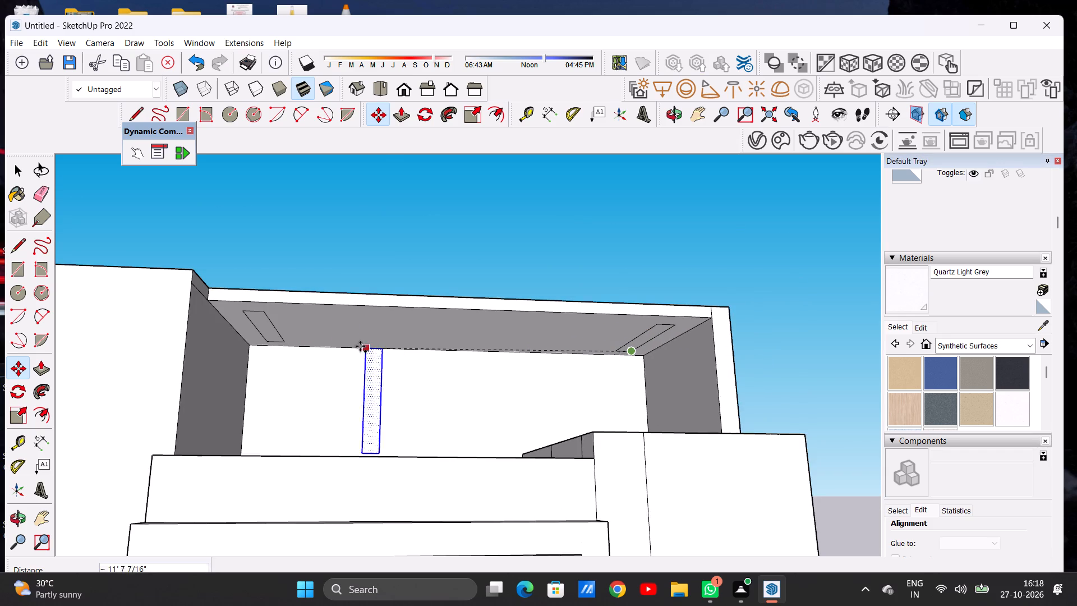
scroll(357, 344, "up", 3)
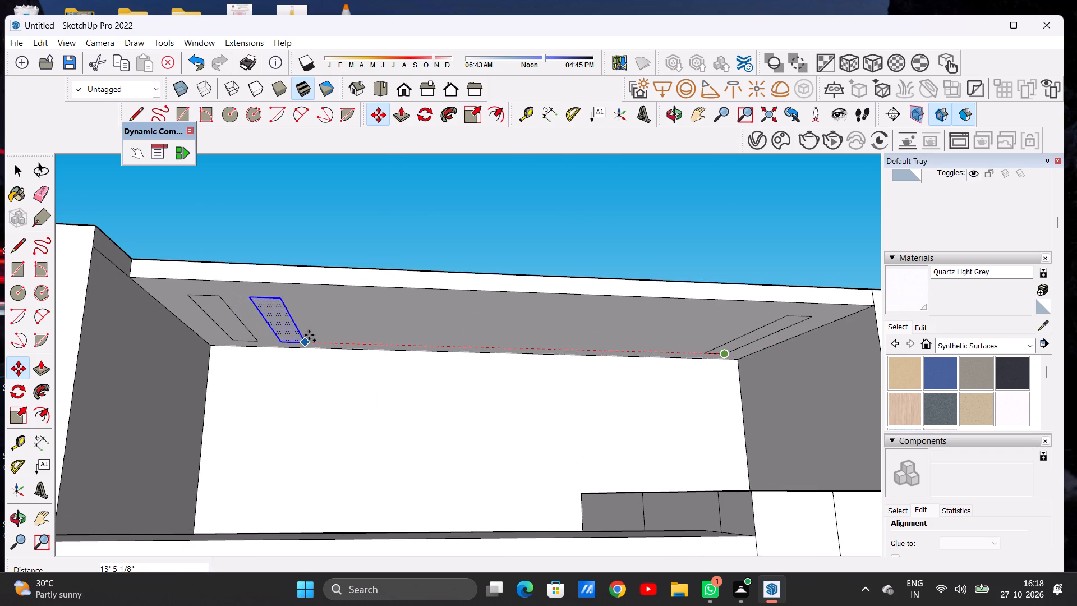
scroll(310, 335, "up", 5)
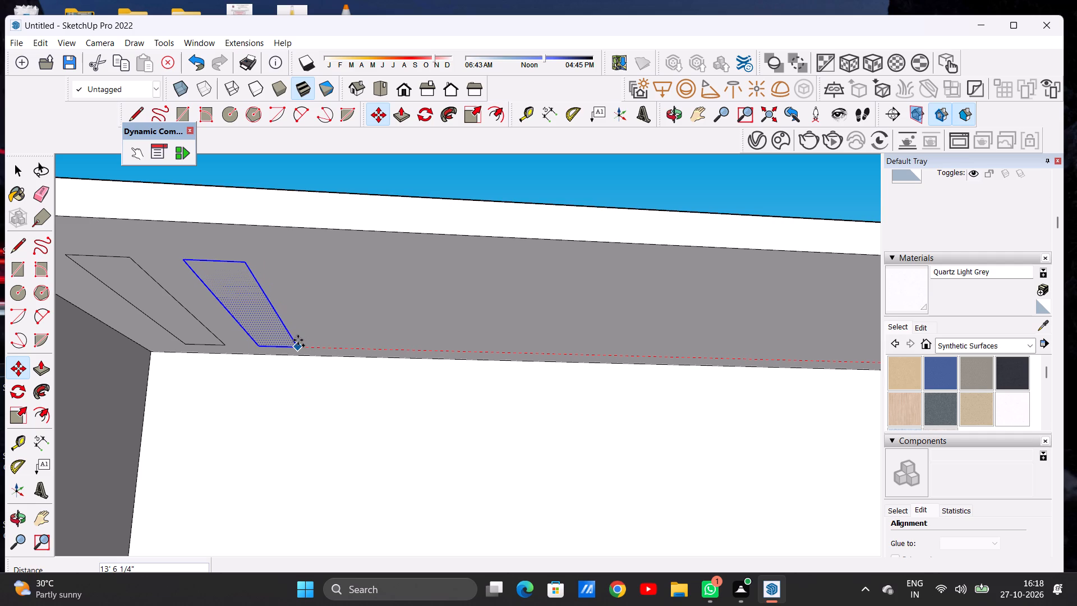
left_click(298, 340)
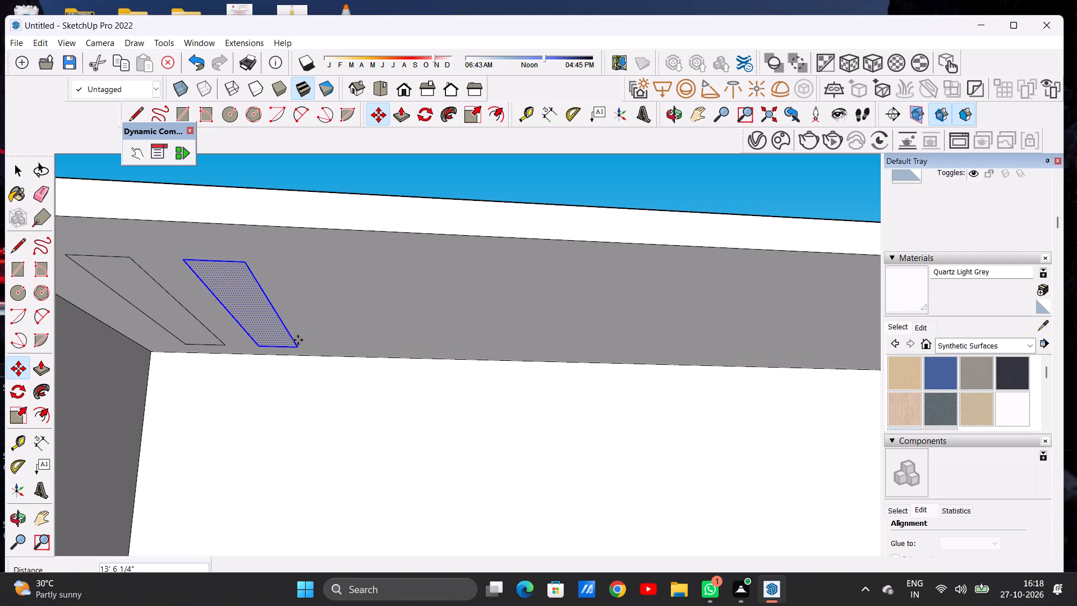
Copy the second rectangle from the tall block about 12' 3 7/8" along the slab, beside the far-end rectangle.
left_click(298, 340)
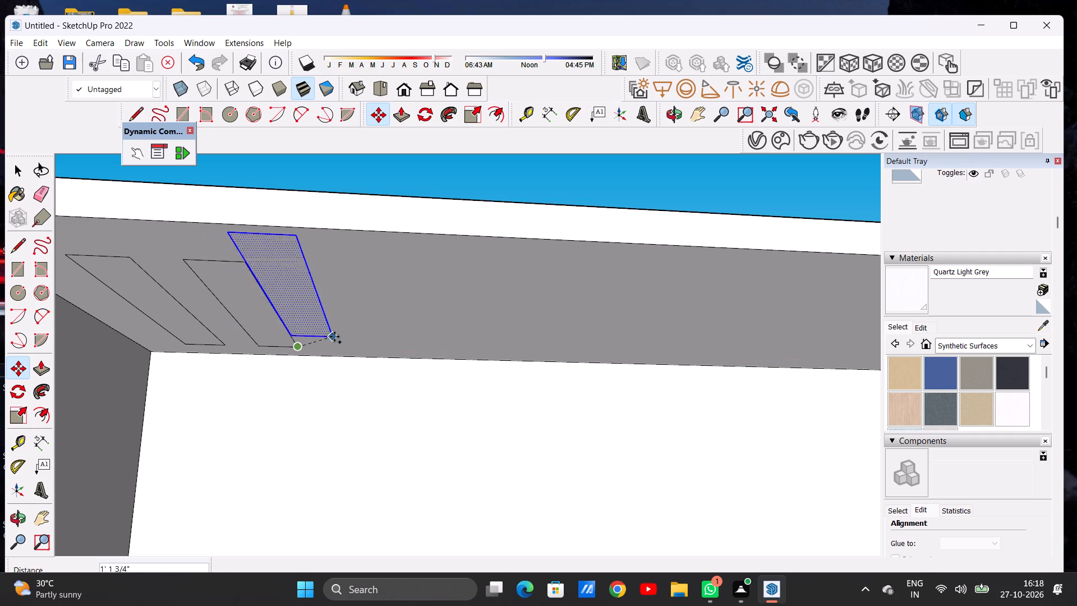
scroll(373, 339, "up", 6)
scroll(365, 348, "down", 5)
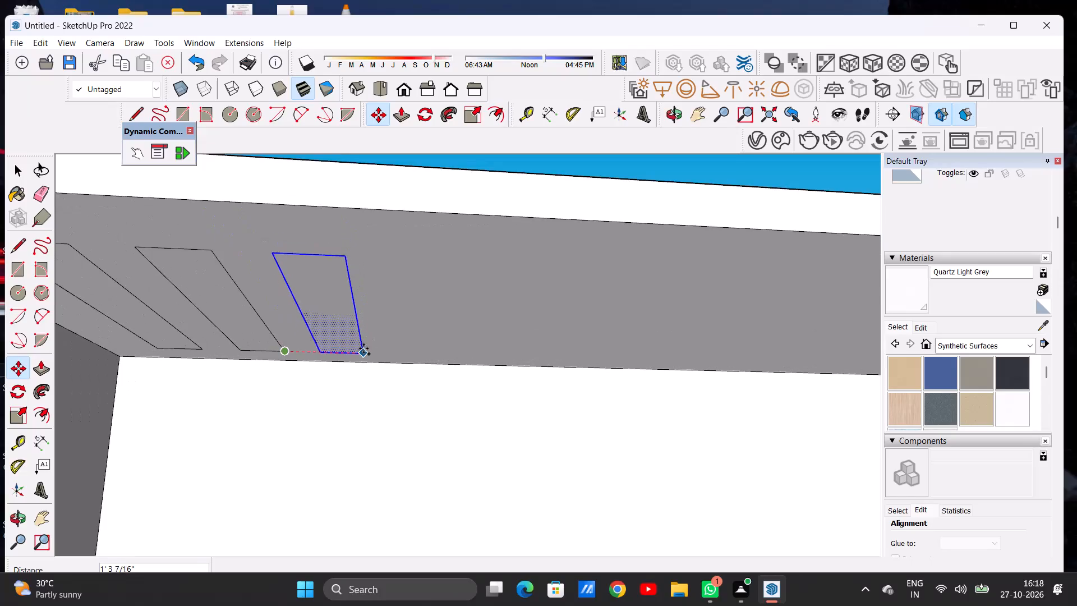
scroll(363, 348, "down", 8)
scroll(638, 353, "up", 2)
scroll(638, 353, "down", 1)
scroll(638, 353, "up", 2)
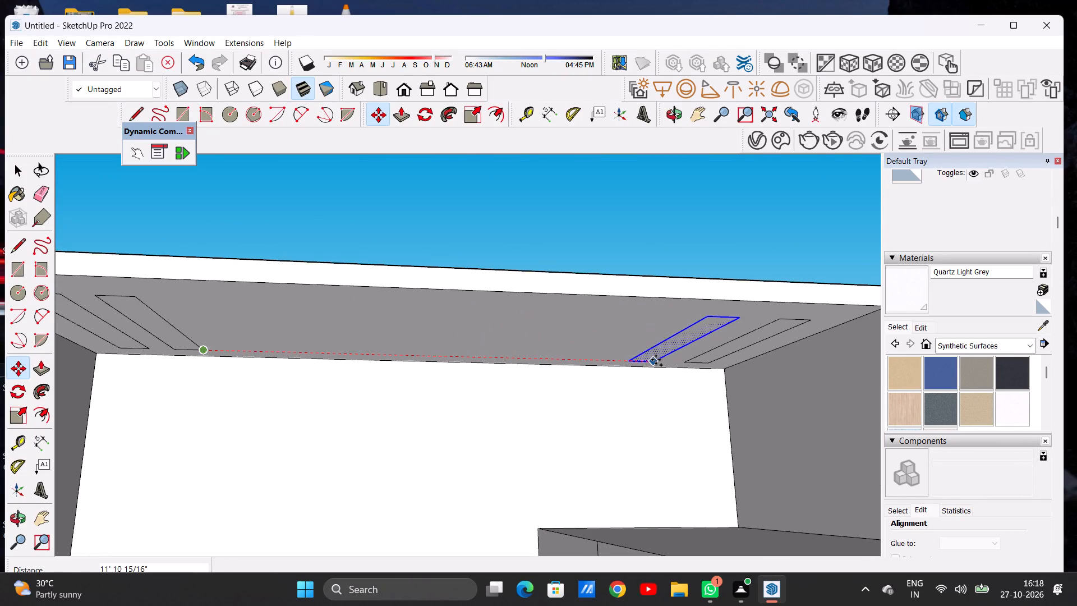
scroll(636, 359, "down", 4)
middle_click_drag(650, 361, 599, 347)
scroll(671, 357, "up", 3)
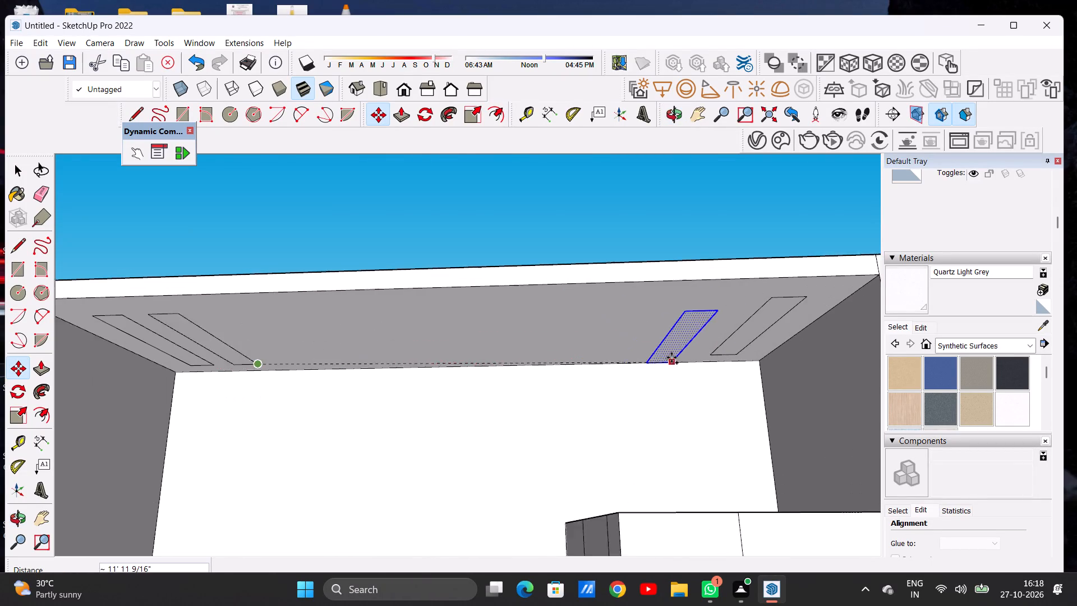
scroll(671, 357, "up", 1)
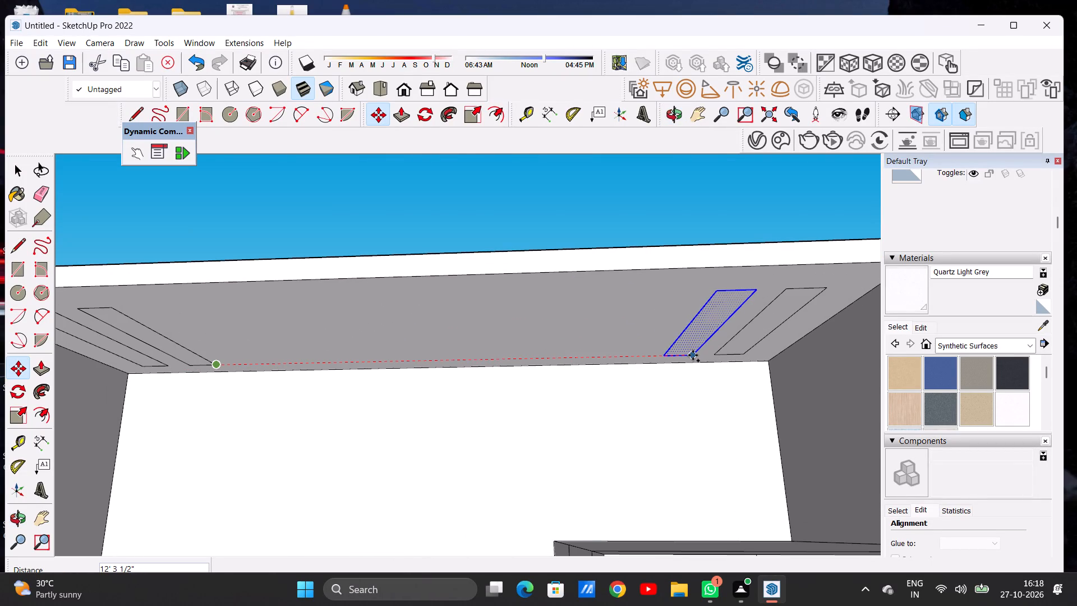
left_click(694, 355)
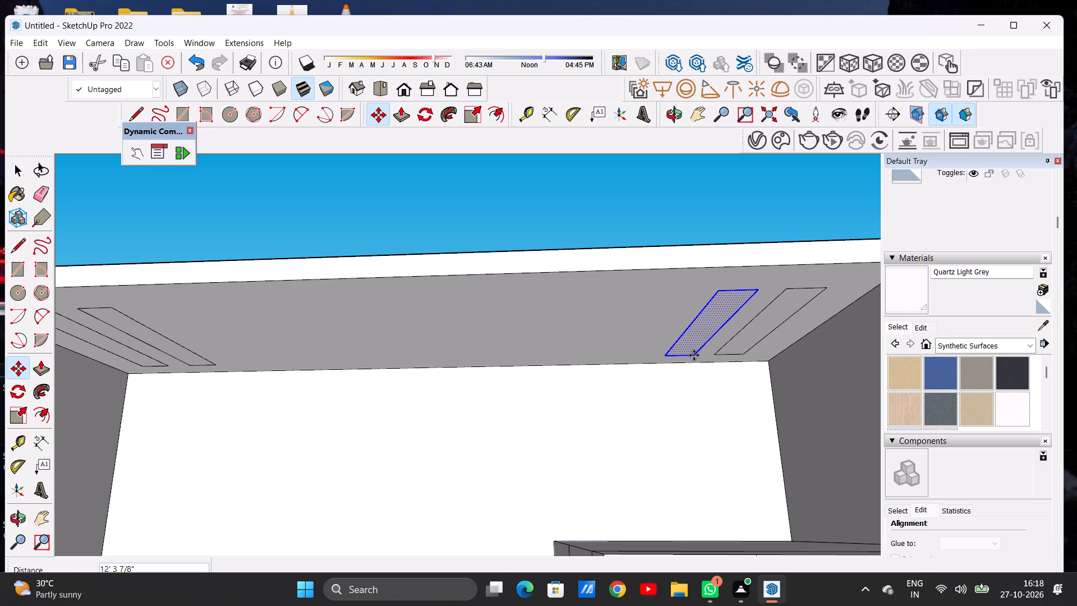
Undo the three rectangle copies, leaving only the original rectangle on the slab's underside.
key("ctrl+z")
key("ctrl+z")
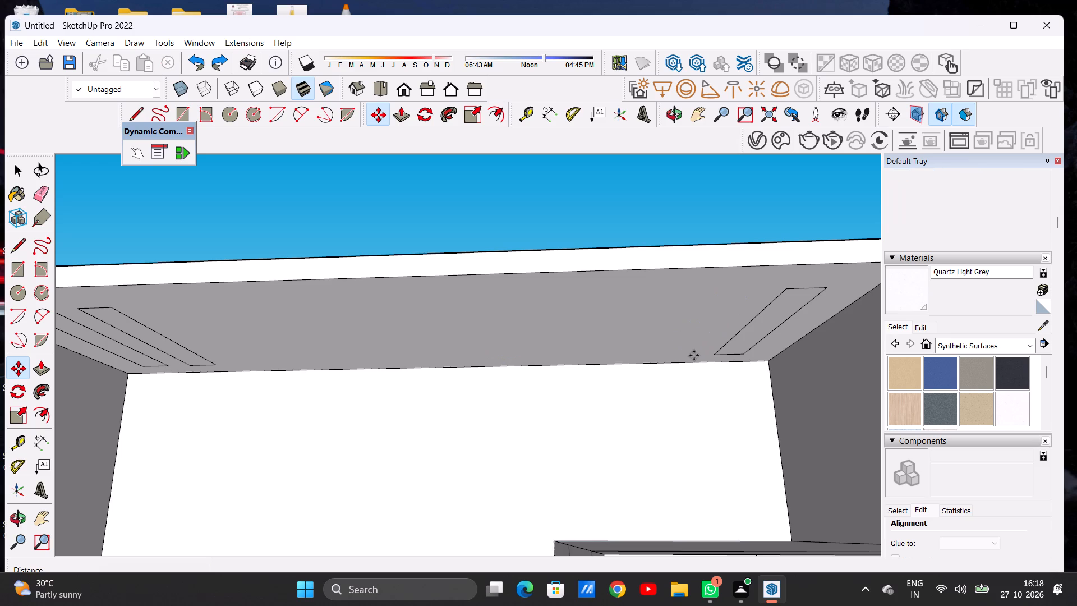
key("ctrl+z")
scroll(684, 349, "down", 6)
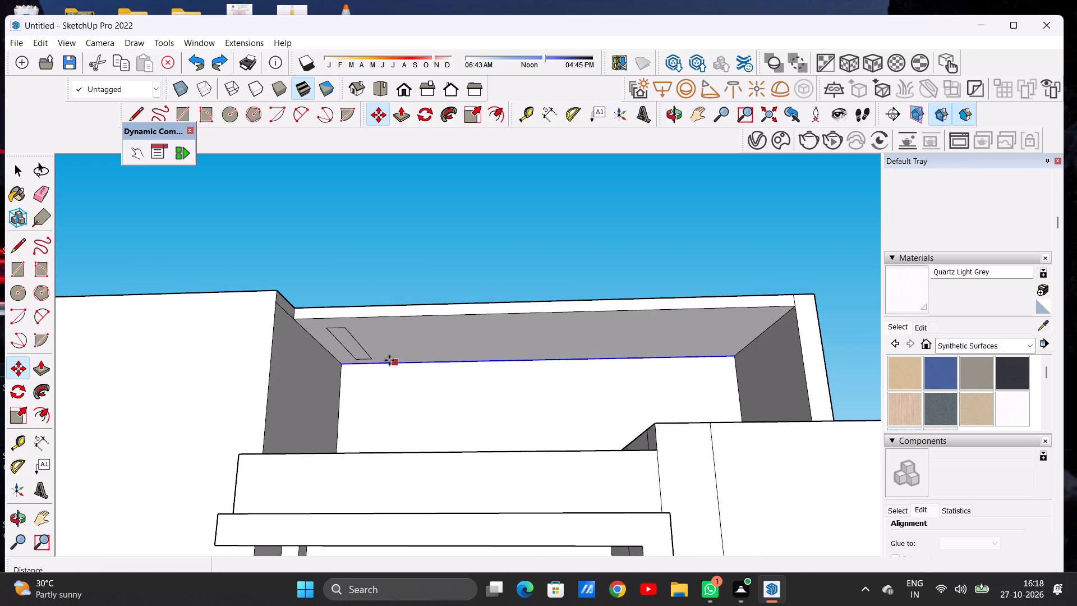
Copy the underside rectangle about 1' 1 7/16" along the slab away from the tall block, multiplying it into six equally spaced copies.
scroll(390, 361, "up", 1)
scroll(390, 361, "down", 1)
scroll(390, 361, "up", 2)
key("space")
scroll(348, 352, "up", 7)
double_click(348, 349)
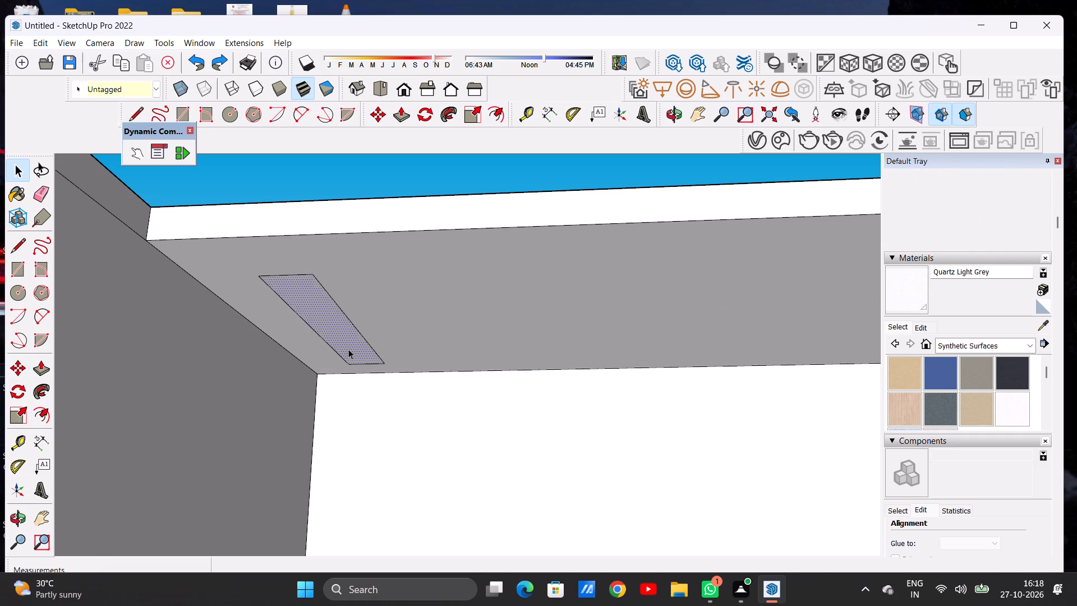
key("m")
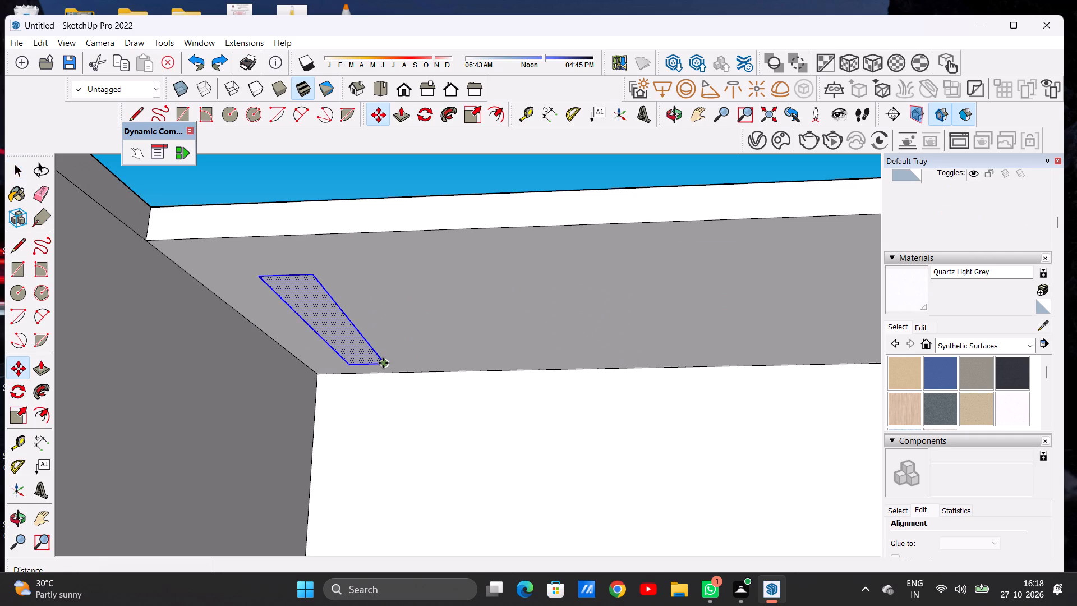
left_click(383, 363)
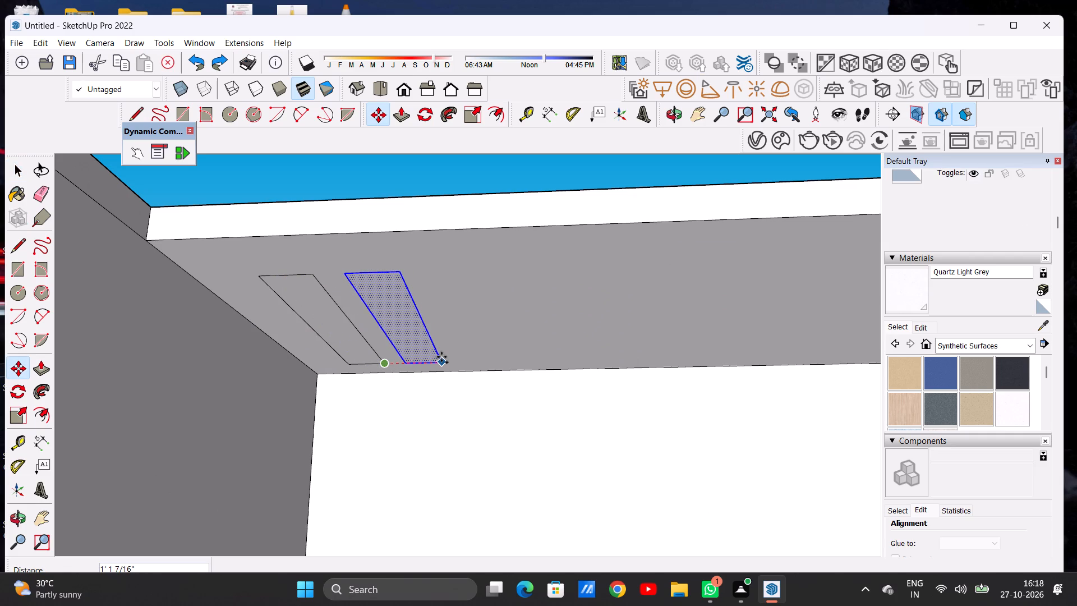
left_click(441, 357)
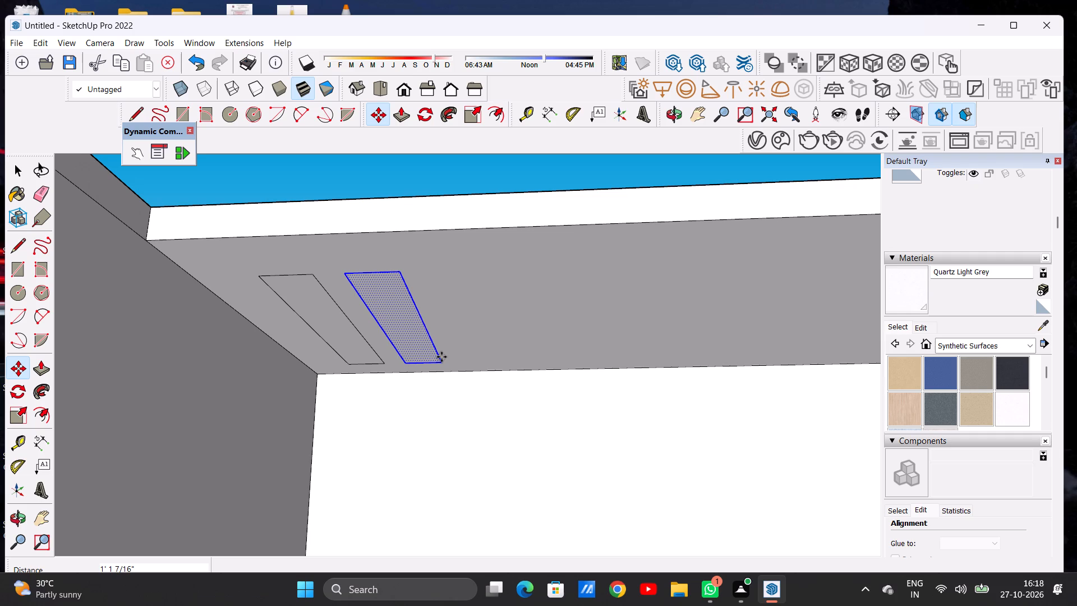
key("shift+asterisk")
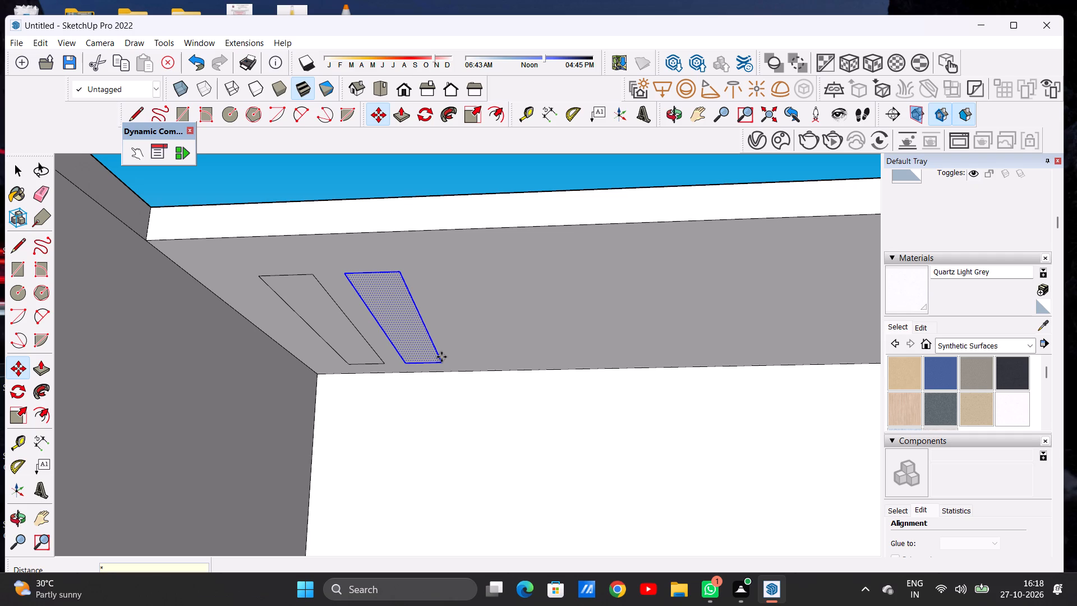
key("6")
key("Return")
key("space")
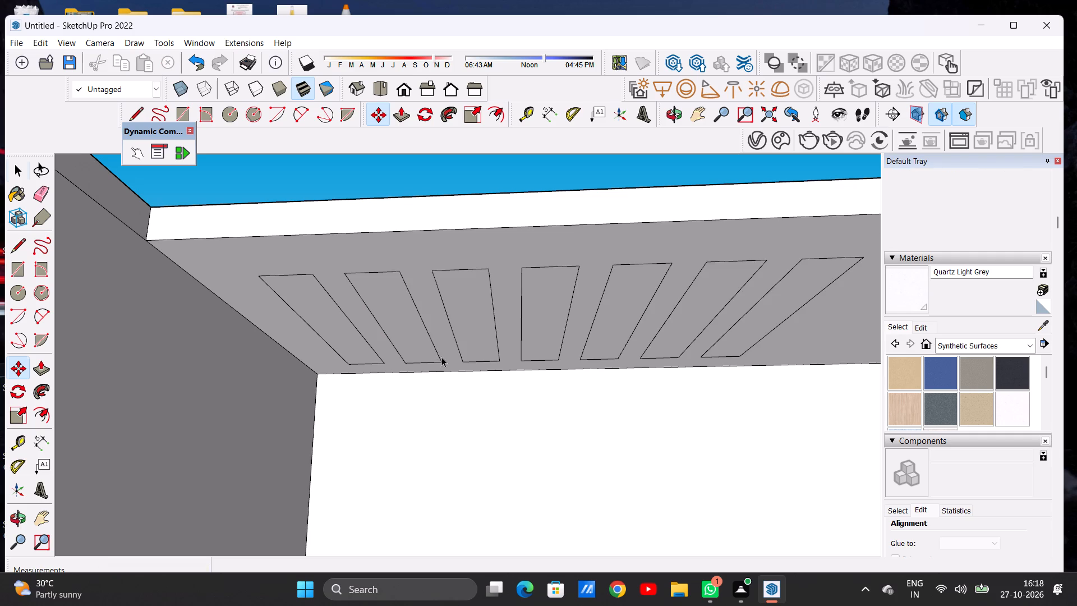
Copy the last rectangle in the row about 1' 15/16" further along the slab, multiplying it into four equally spaced copies.
scroll(438, 355, "down", 12)
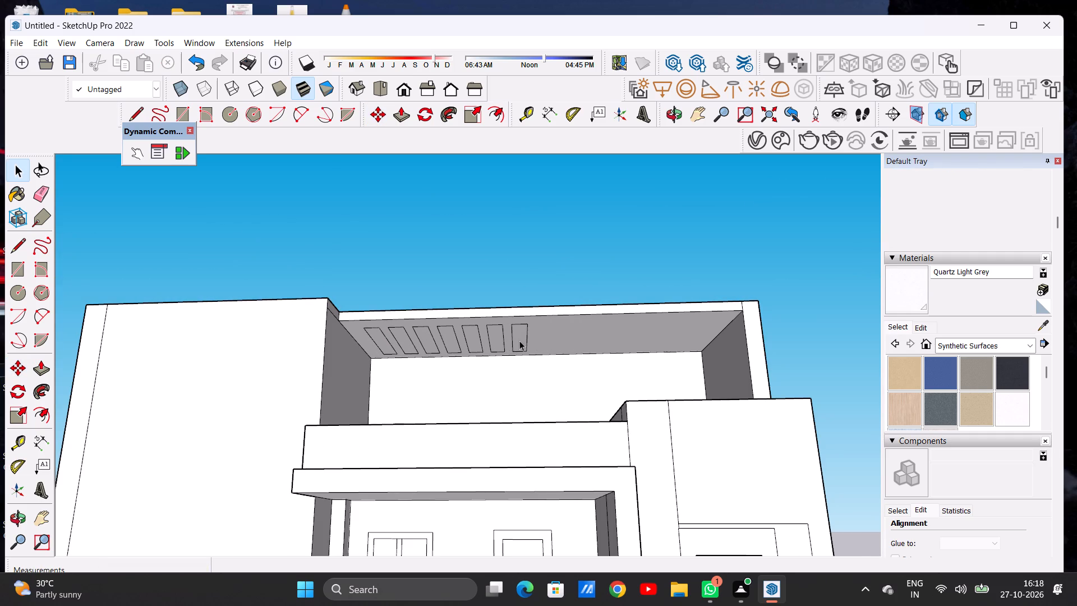
scroll(519, 341, "up", 10)
double_click(494, 353)
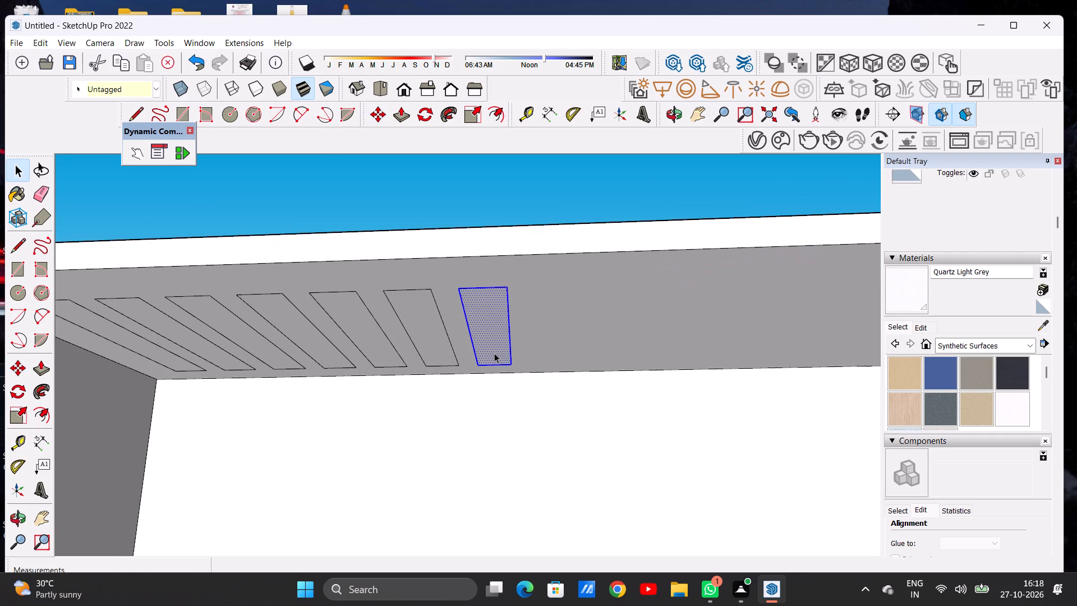
key("m")
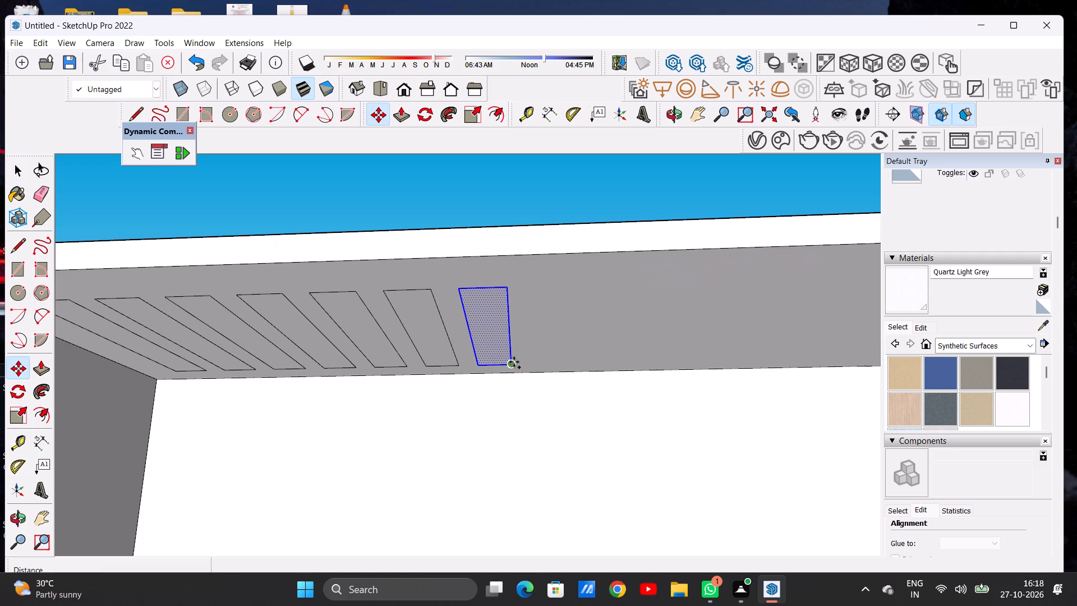
left_click(514, 362)
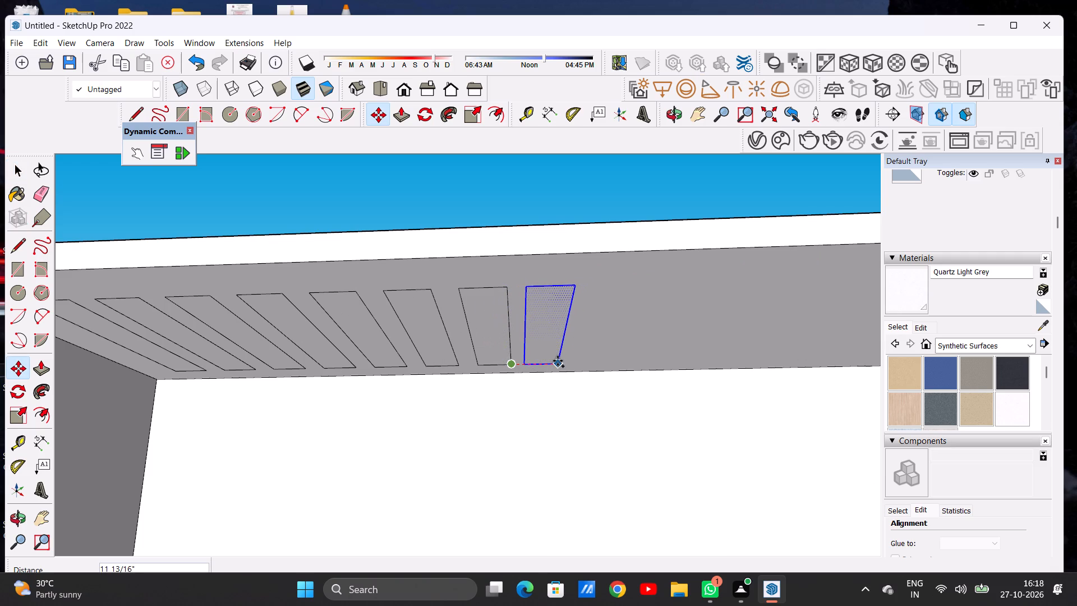
left_click(562, 361)
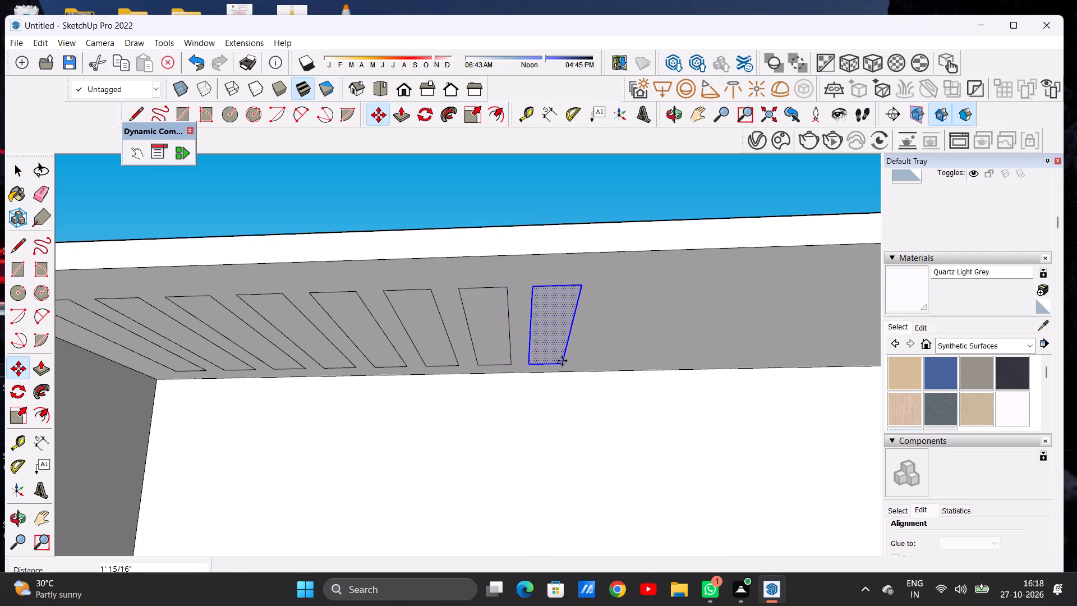
key("shift+asterisk")
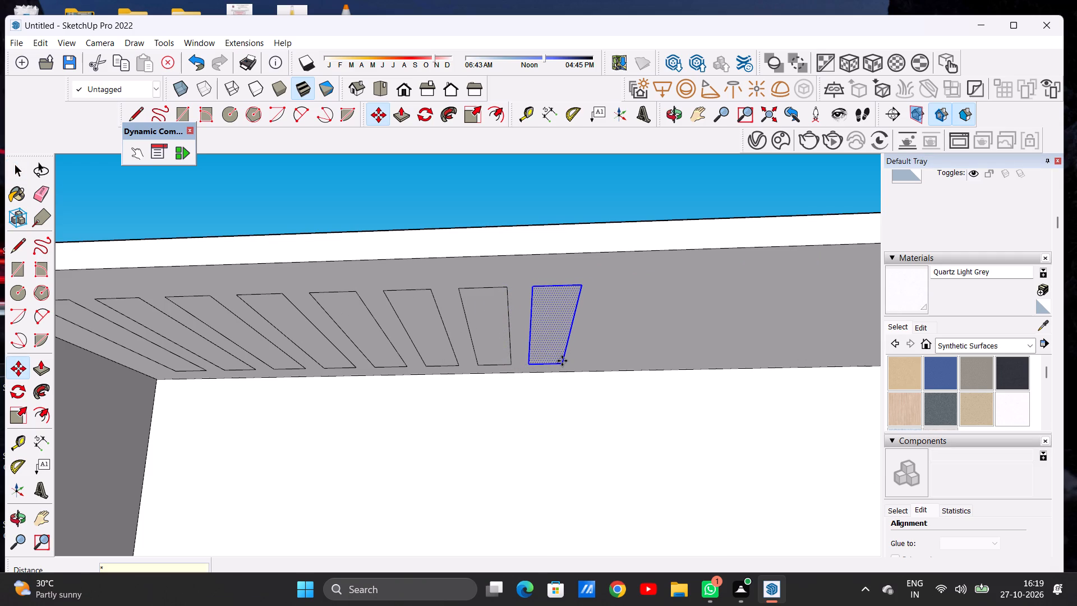
key("4")
key("Return")
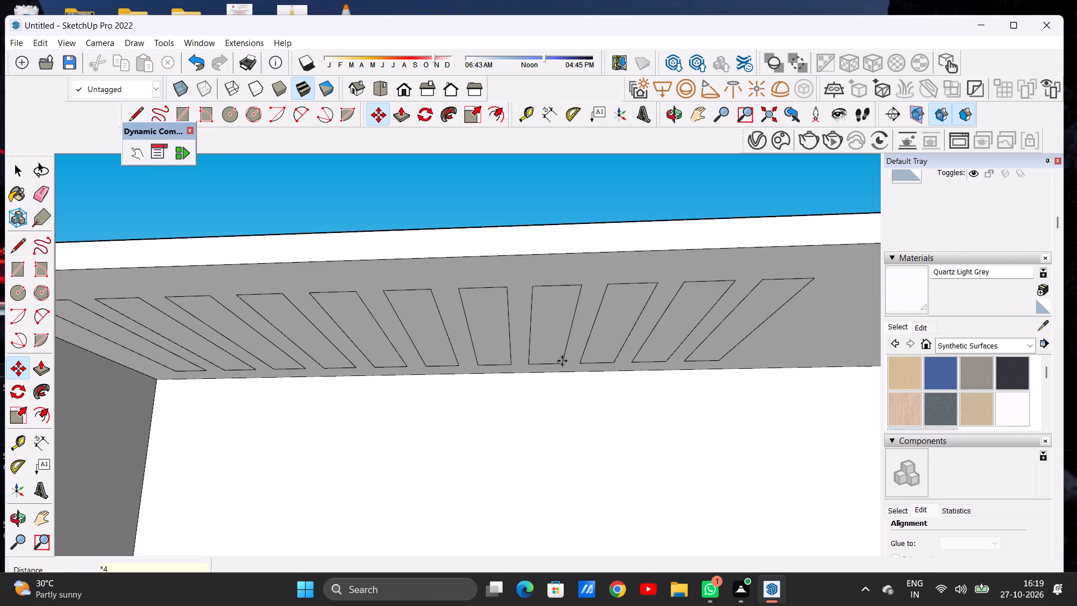
key("space")
Copy the newest end rectangle about 3' 10 9/16" along the slab, close to the end farthest from the tall block.
scroll(401, 371, "down", 13)
scroll(445, 346, "up", 9)
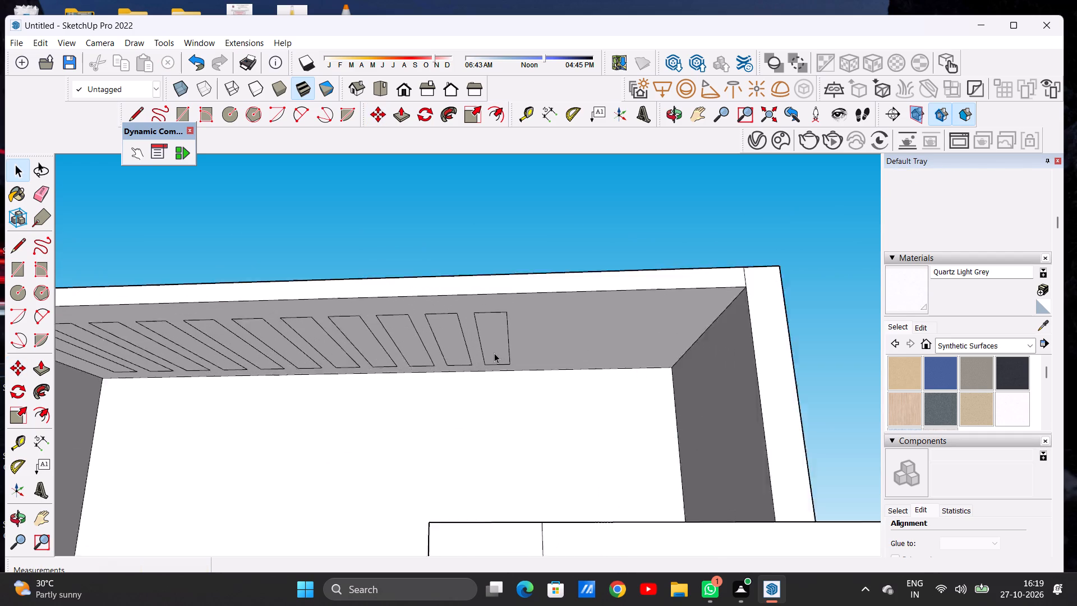
scroll(494, 353, "up", 2)
double_click(494, 353)
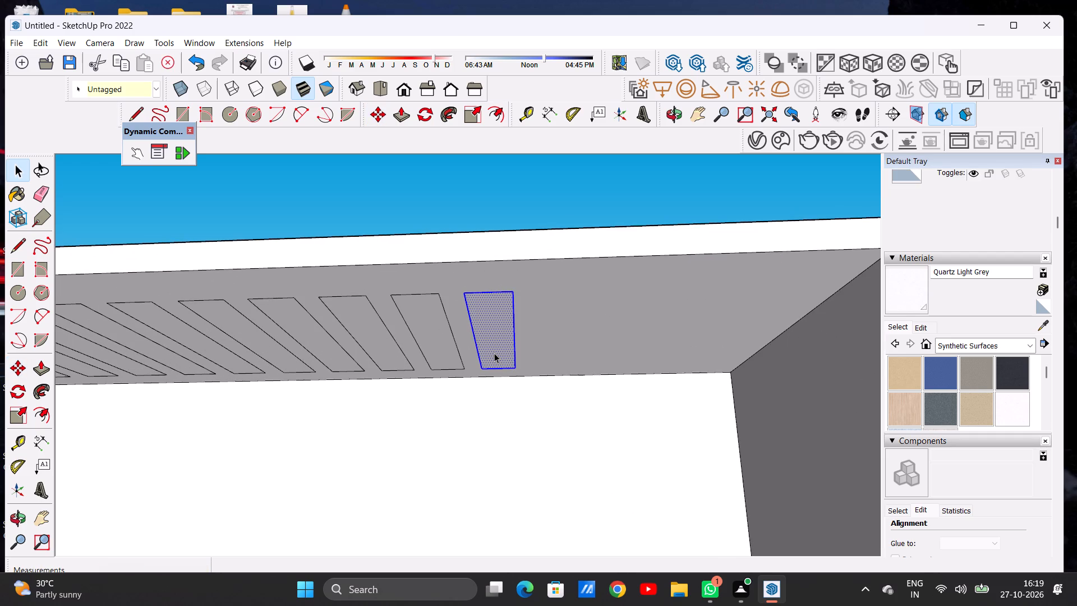
key("m")
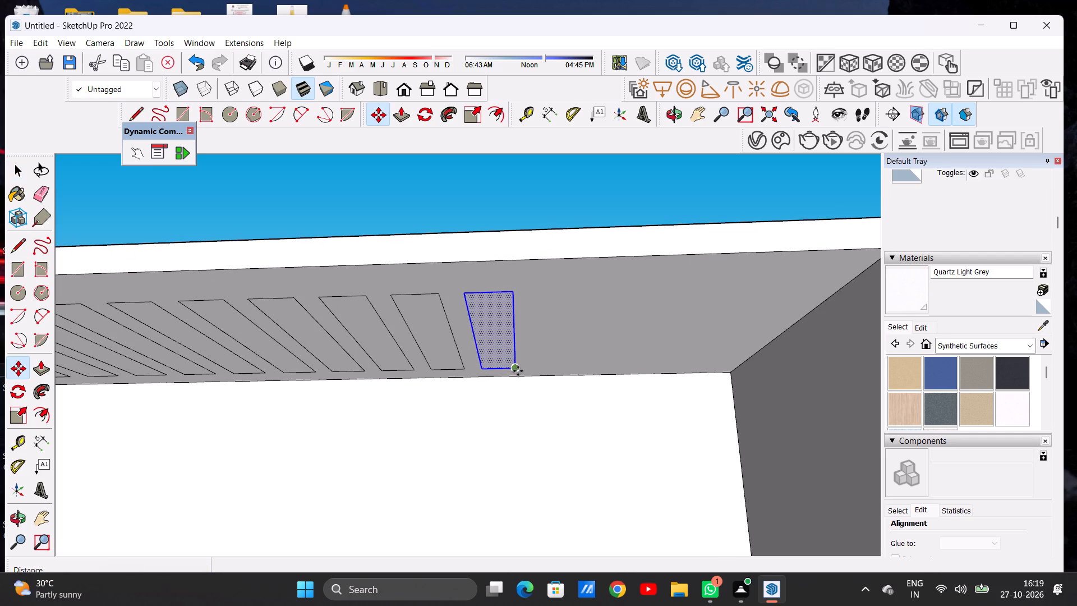
left_click(518, 371)
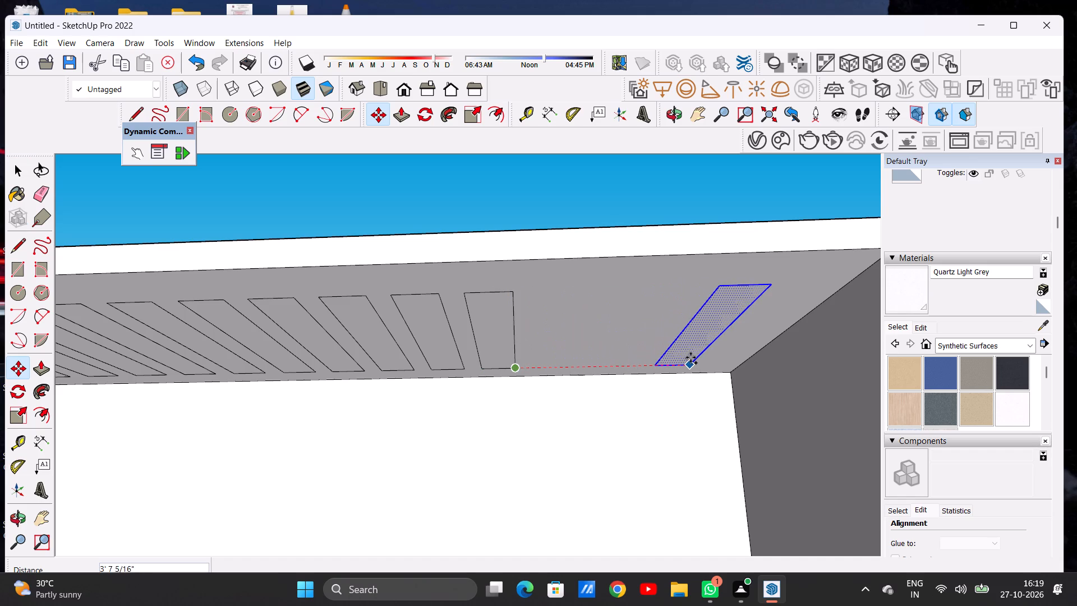
left_click(703, 358)
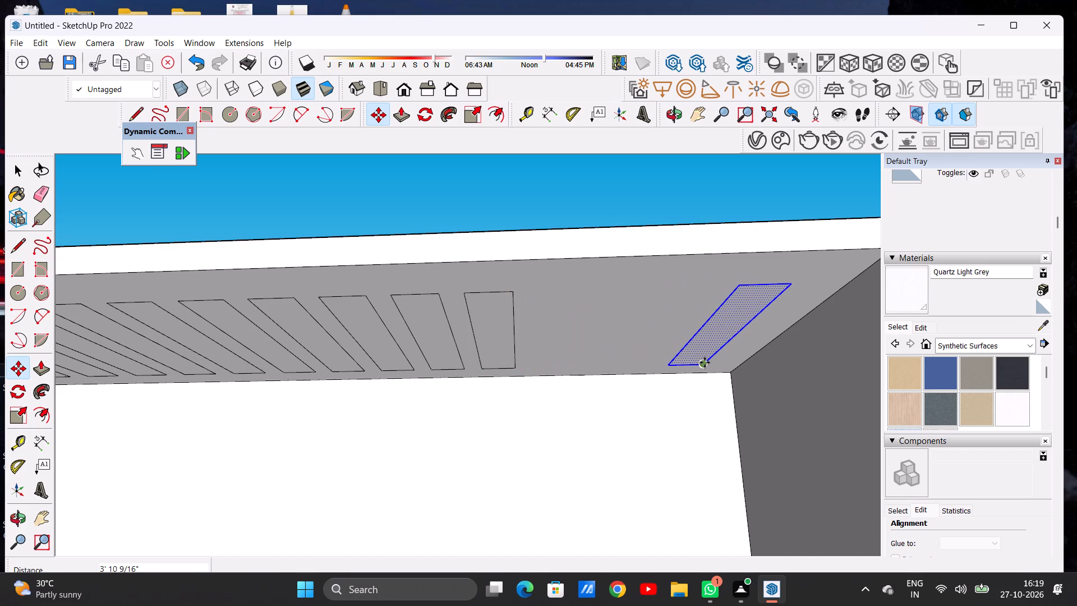
Fill the gap before the far-end rectangle with two copies, about 2' 8 5/8" back and about 1' 3 11/16" forward from that copy.
left_click(705, 362)
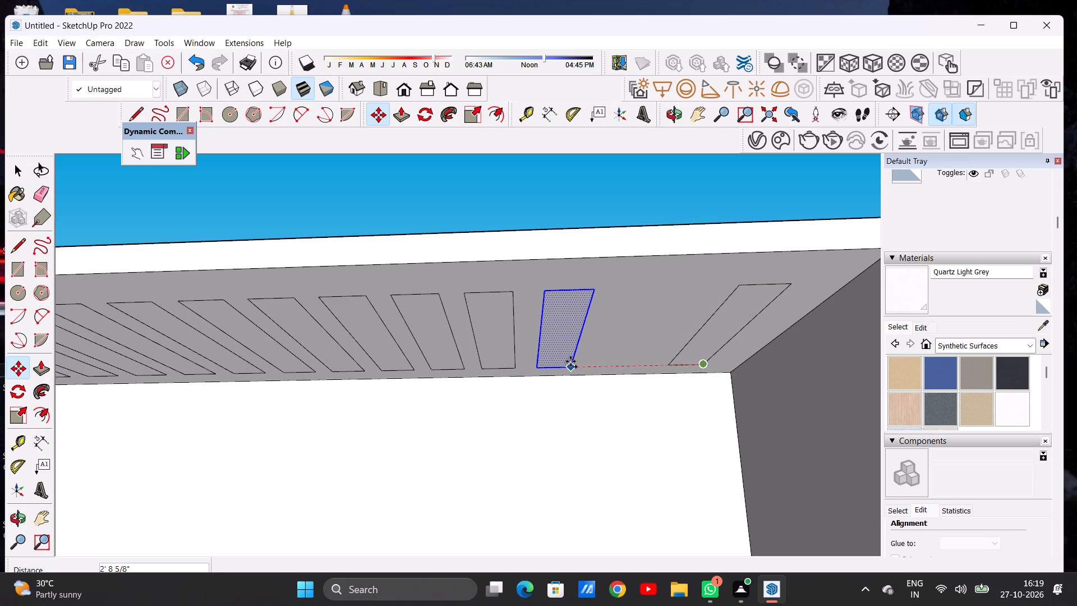
left_click(570, 361)
left_click(574, 370)
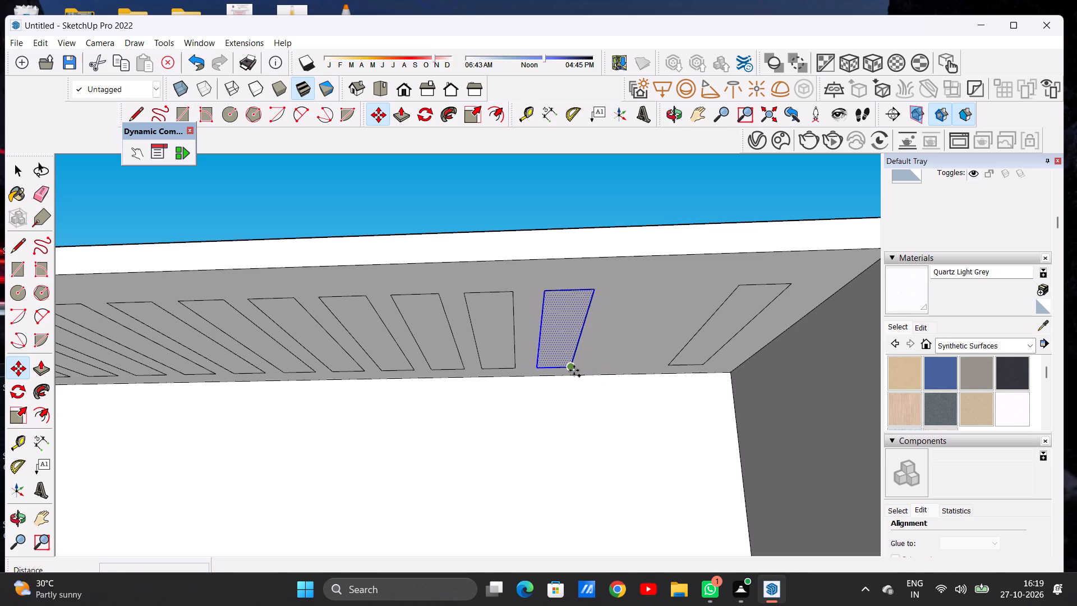
left_click(637, 367)
key("space")
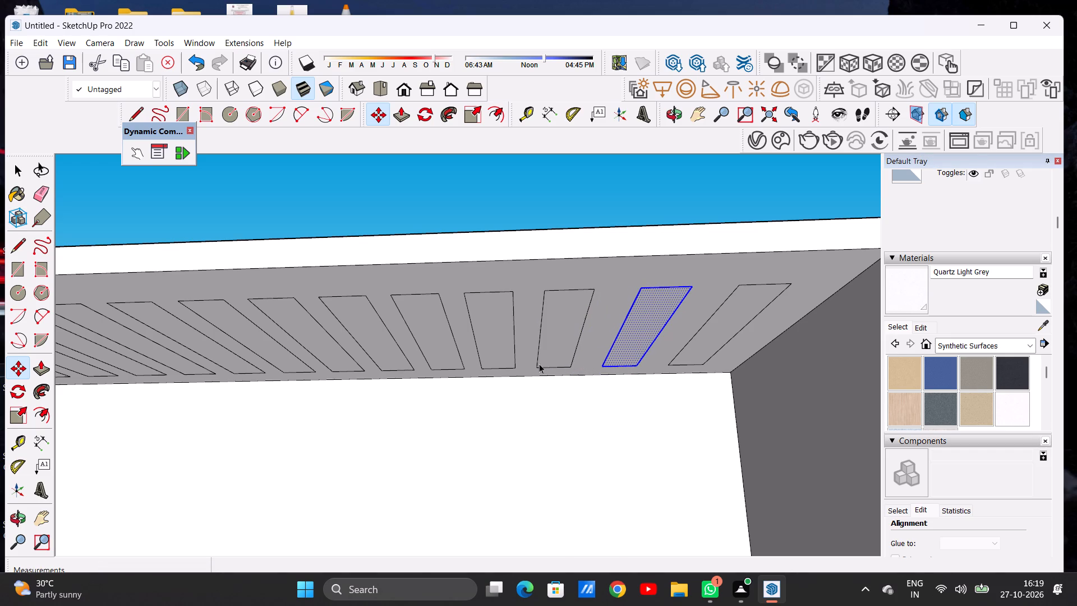
Examine the full row of rectangles on the slab's underside for even spacing from several angles.
scroll(522, 363, "down", 2)
scroll(521, 364, "up", 1)
scroll(521, 364, "down", 13)
left_click(661, 325)
middle_click_drag(534, 338, 504, 384)
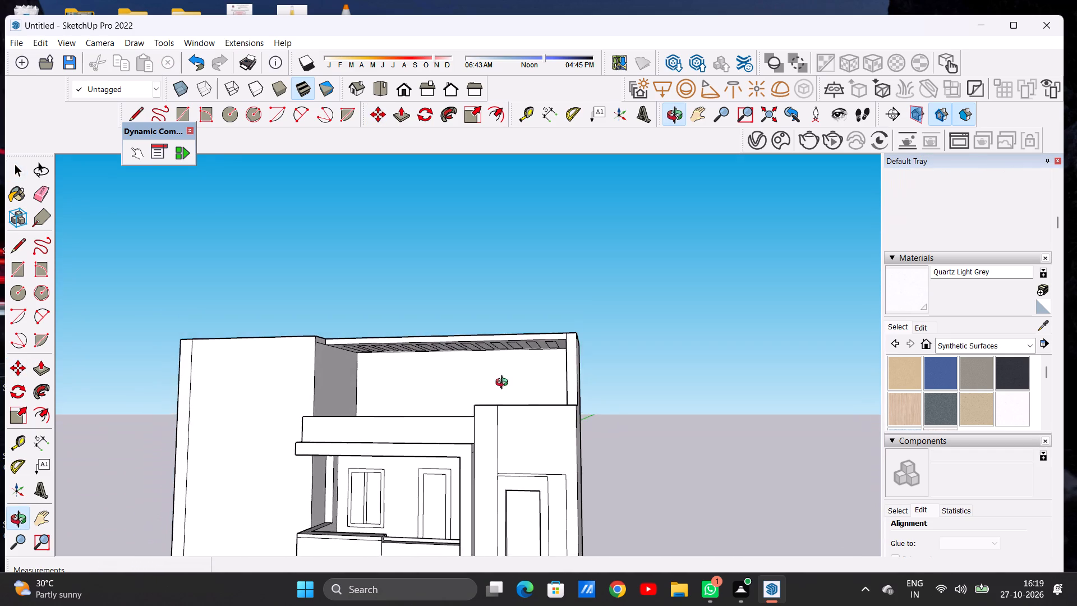
middle_click_drag(504, 384, 504, 382)
scroll(491, 353, "up", 4)
scroll(490, 353, "down", 1)
scroll(490, 353, "up", 3)
middle_click_drag(466, 368, 515, 316)
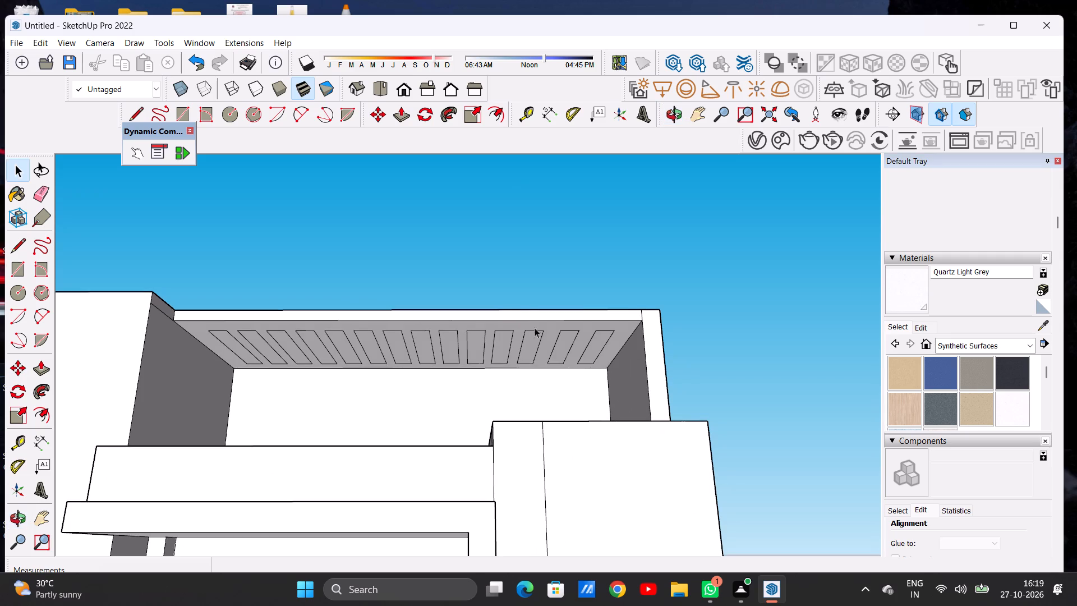
middle_click_drag(543, 337, 518, 373)
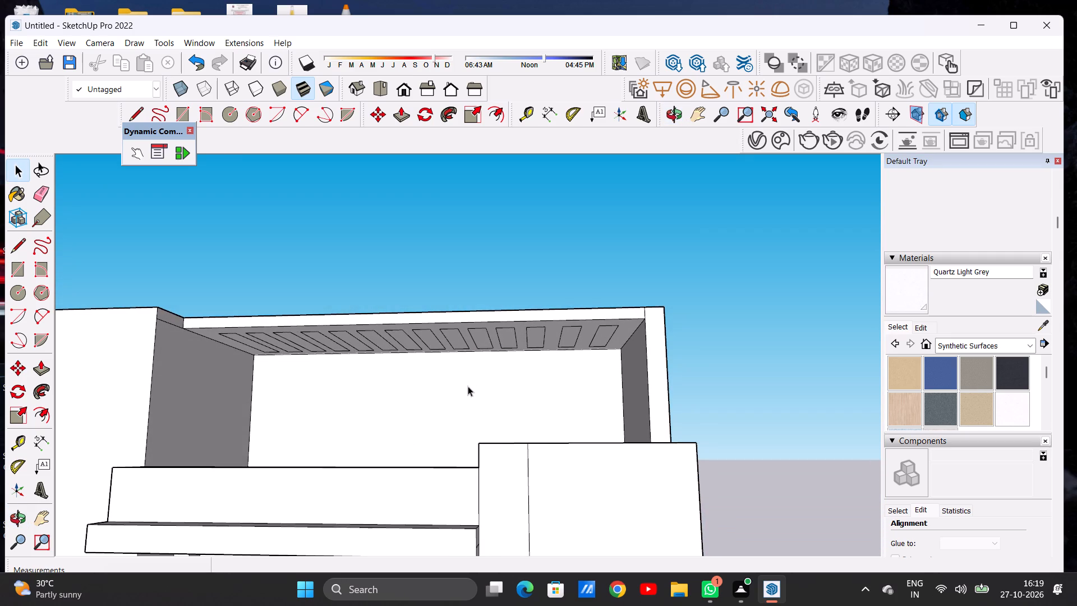
scroll(468, 386, "down", 1)
scroll(315, 345, "up", 9)
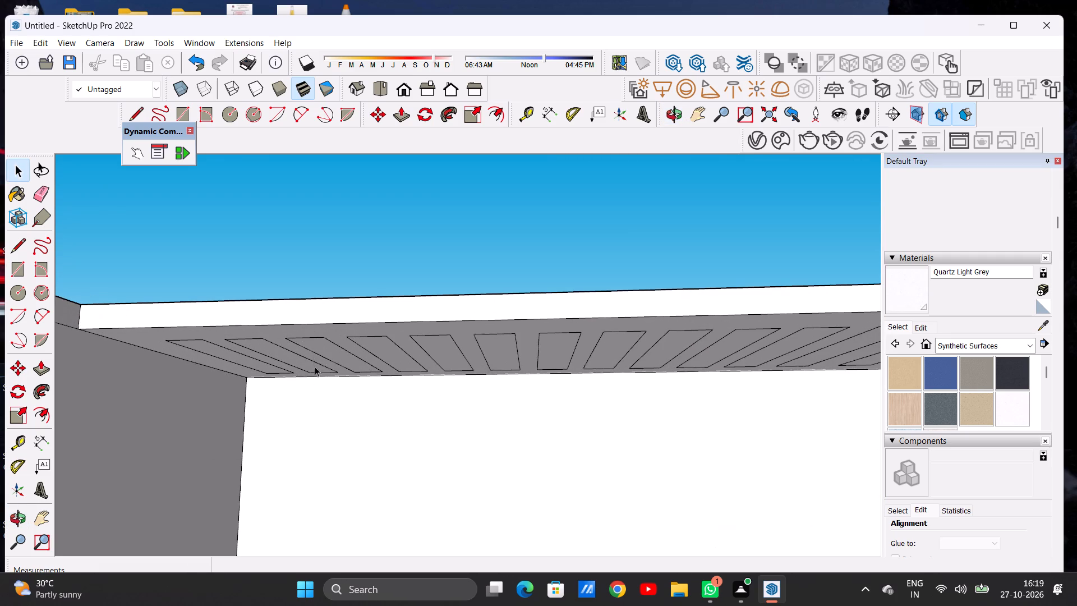
middle_click_drag(321, 390, 347, 346)
scroll(323, 360, "down", 9)
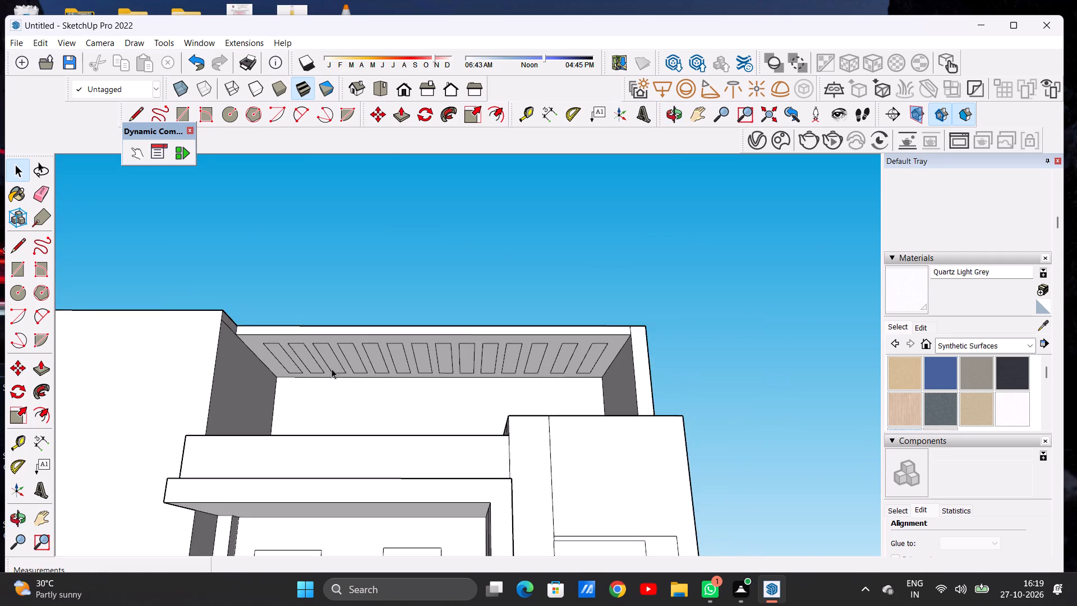
Push/Pull the rectangle nearest the tall block 5" up through the slab to cut an open slot.
scroll(350, 340, "up", 4)
key("p")
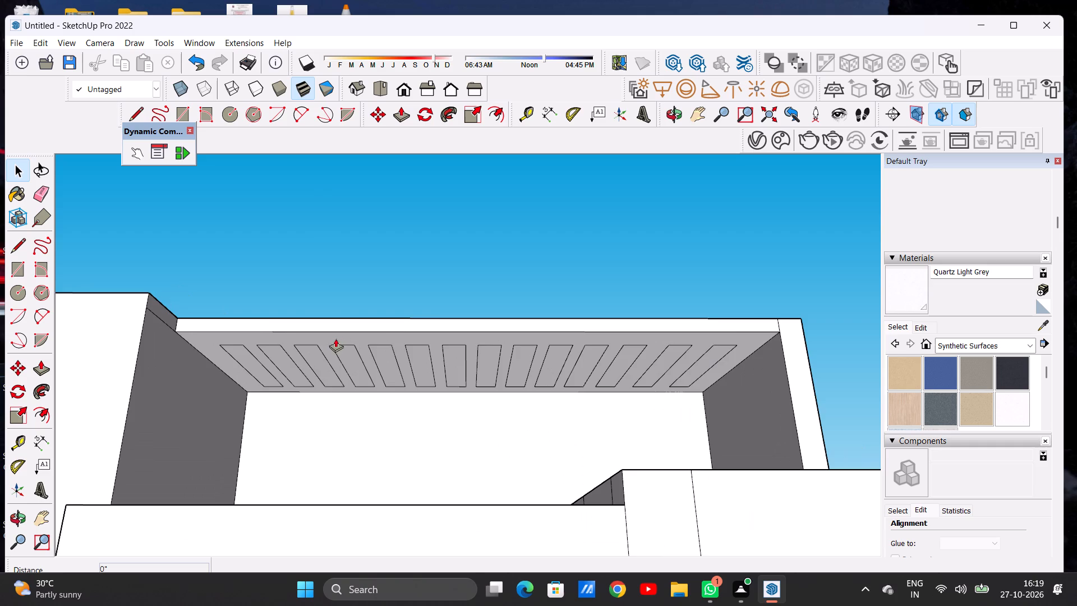
middle_click_drag(316, 343, 281, 377)
scroll(250, 366, "up", 12)
left_click(264, 355)
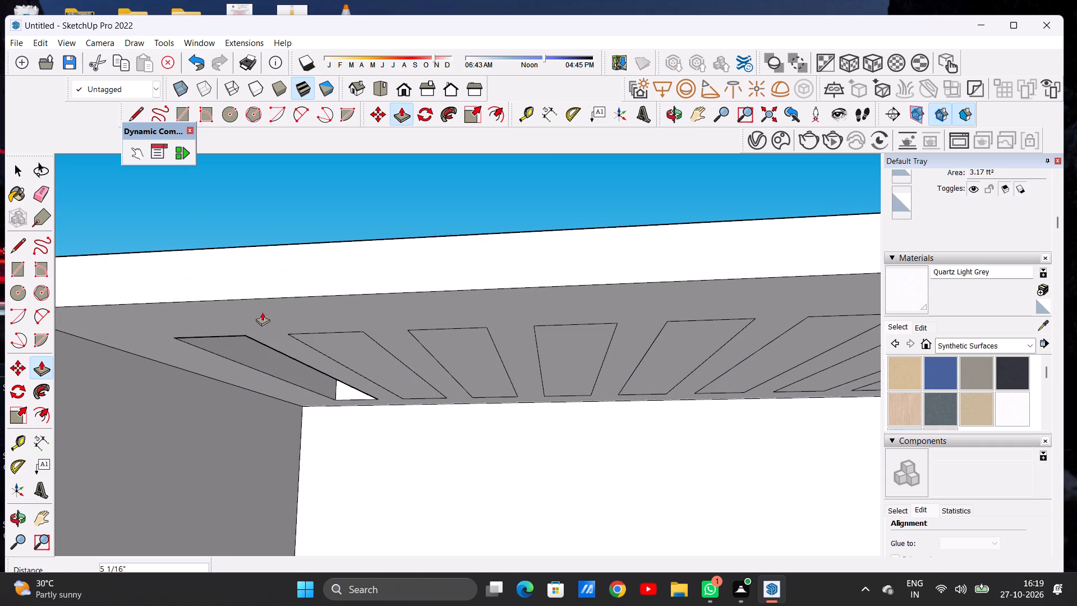
left_click(261, 245)
key("space")
scroll(348, 294, "down", 13)
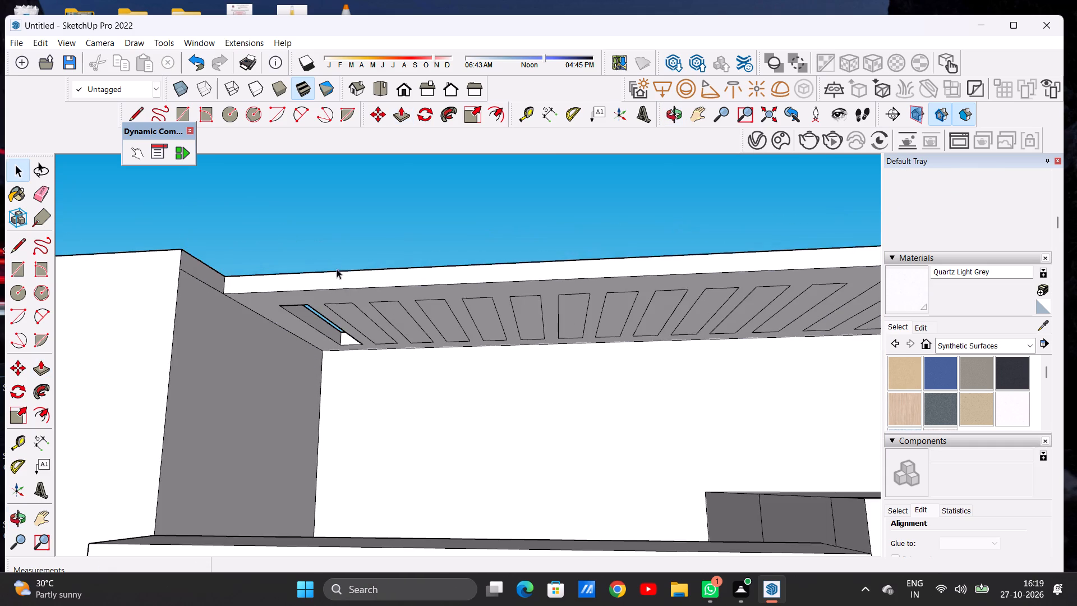
Push/Pull the second and third rectangles from the tall block 5" up through the slab to cut open slots.
middle_click_drag(337, 269, 394, 445)
scroll(356, 286, "down", 7)
middle_click_drag(425, 377, 423, 274)
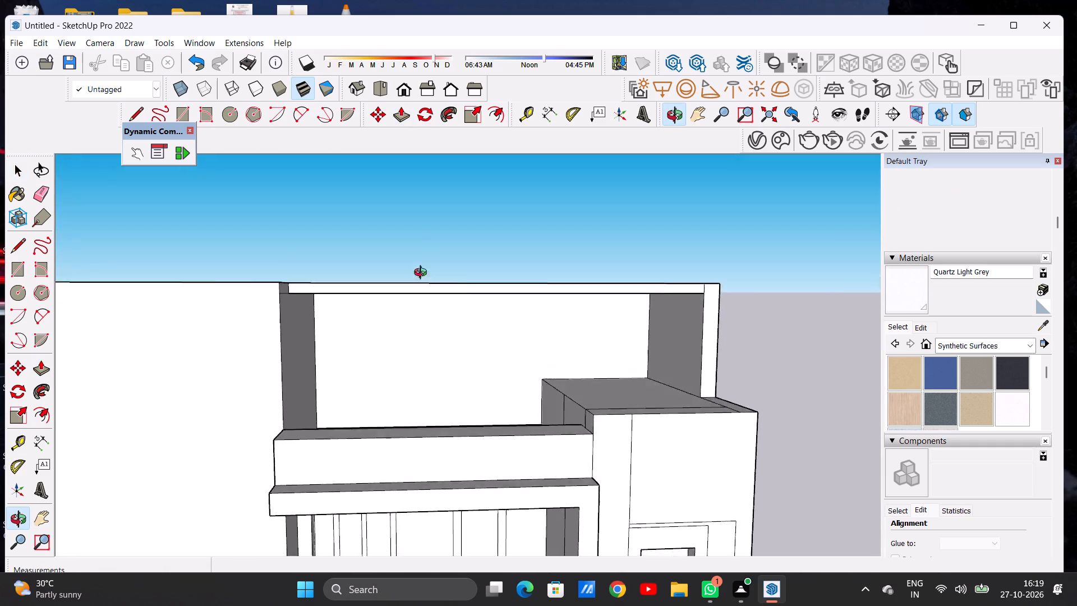
middle_click_drag(423, 274, 418, 236)
scroll(398, 272, "up", 4)
middle_click_drag(429, 322, 412, 267)
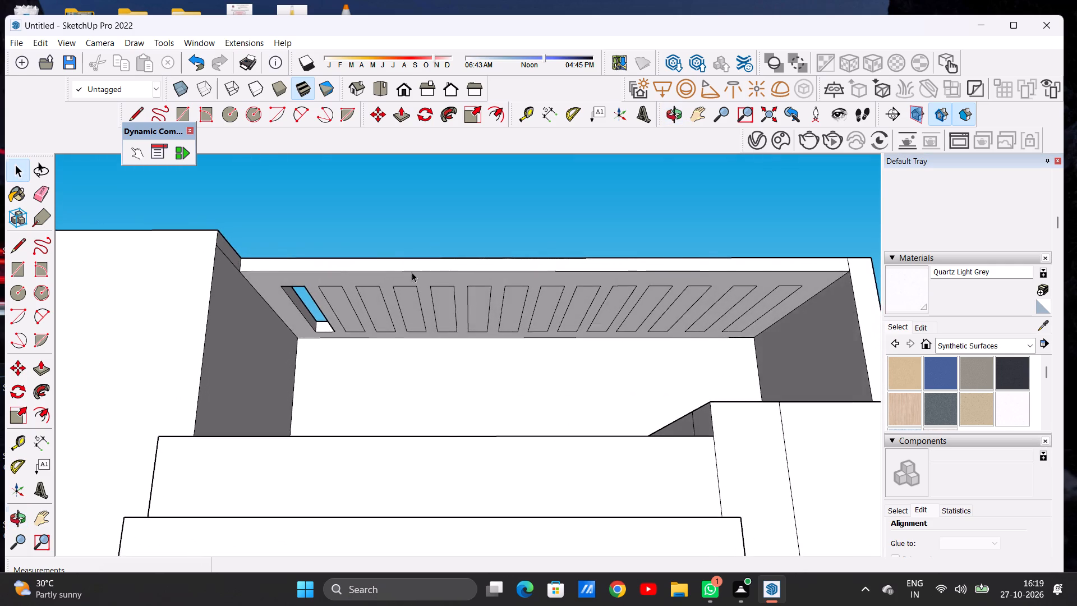
scroll(413, 282, "up", 5)
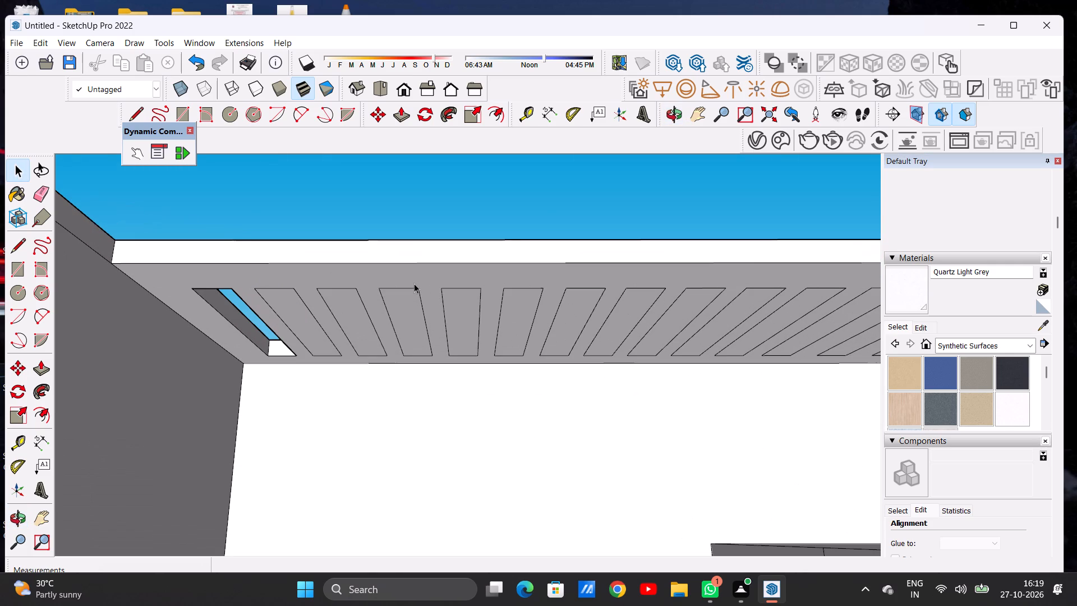
key("p")
left_click(284, 303)
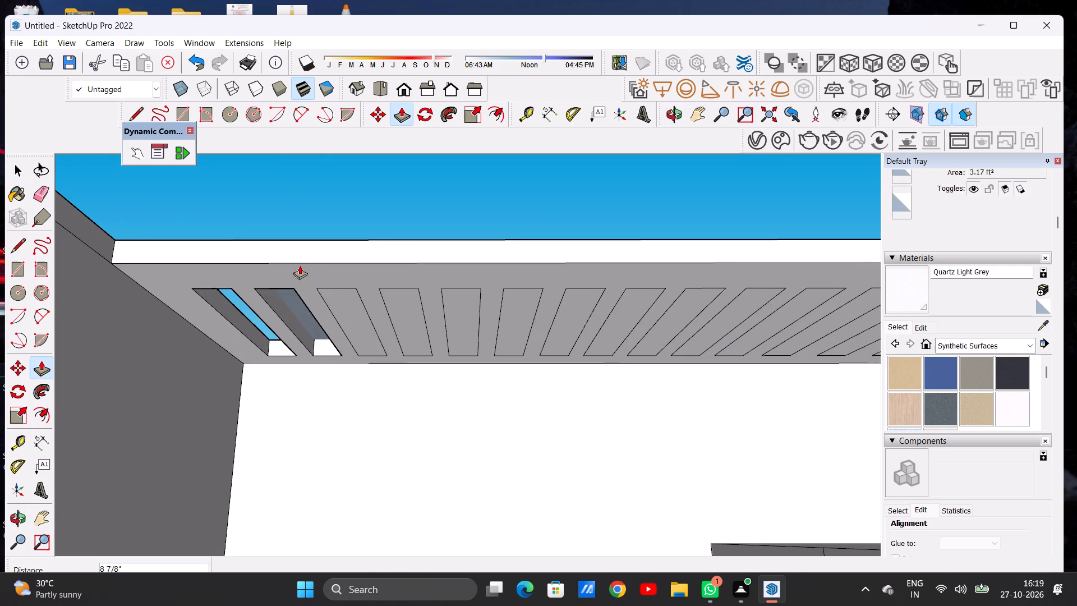
left_click(307, 236)
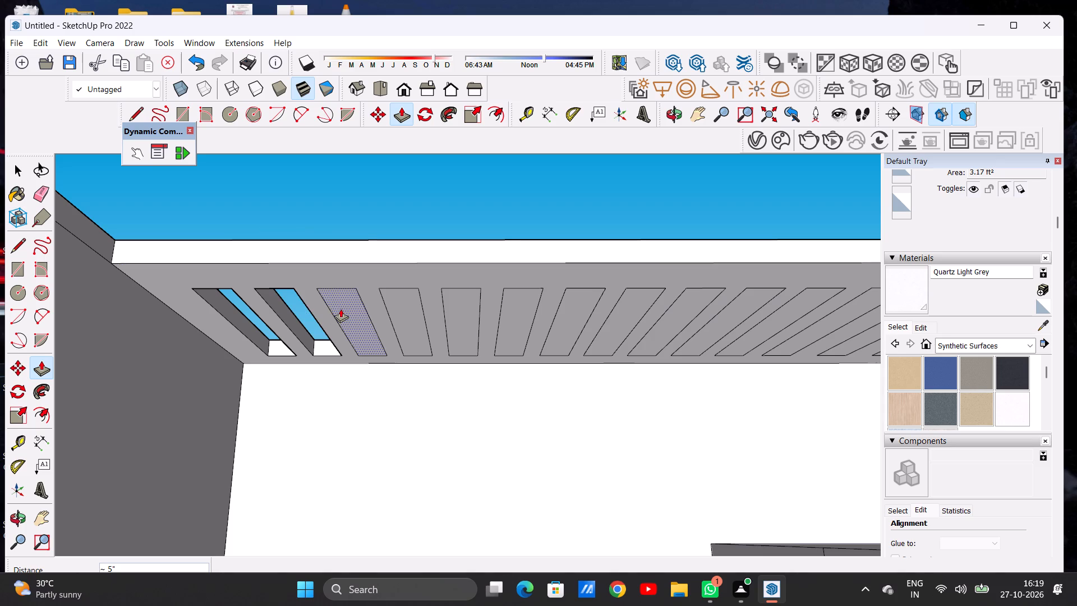
left_click(340, 309)
left_click(362, 240)
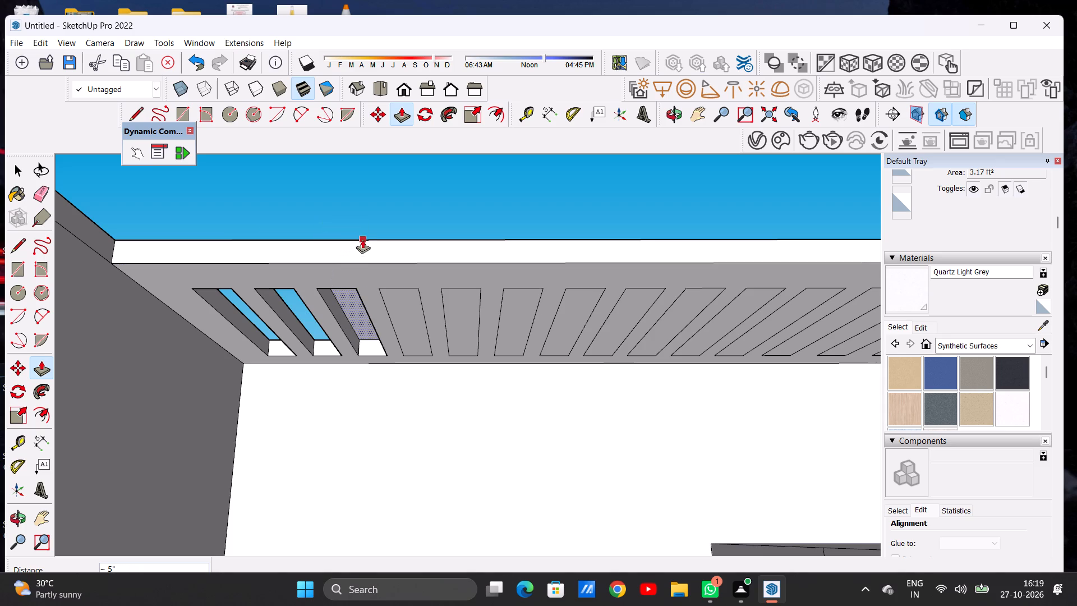
Push/Pull the fourth, fifth and sixth rectangles from the tall block 5" up through the slab to cut open slots.
left_click(408, 312)
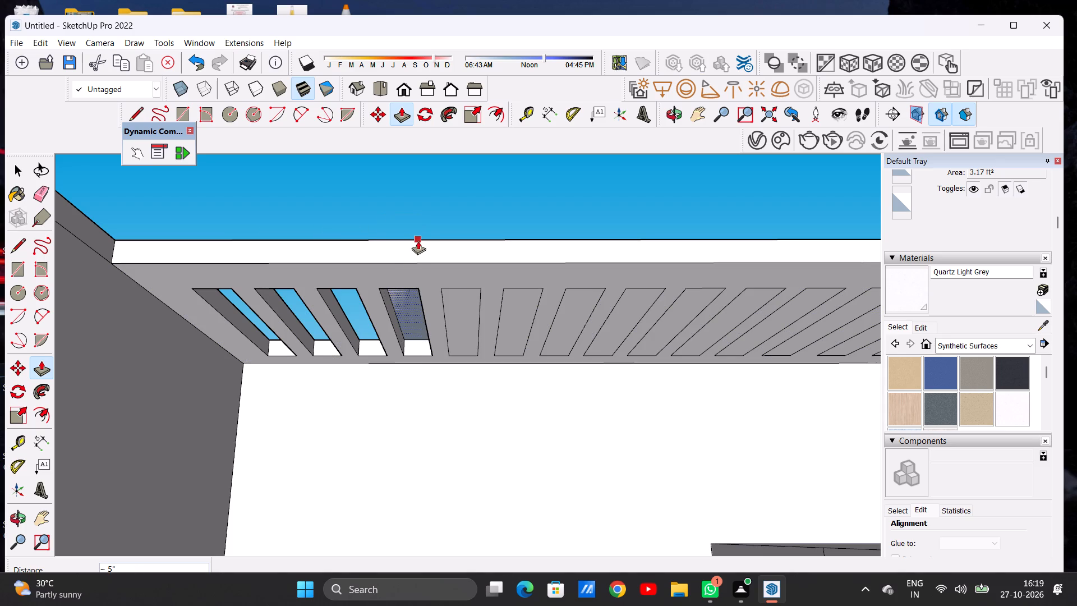
left_click(419, 240)
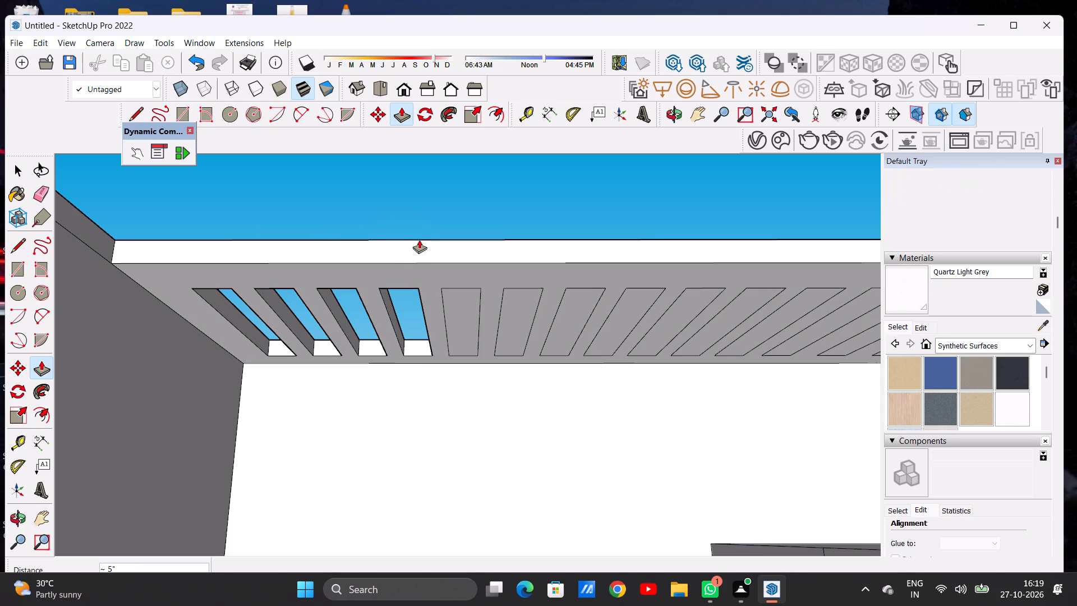
left_click(467, 320)
left_click(481, 240)
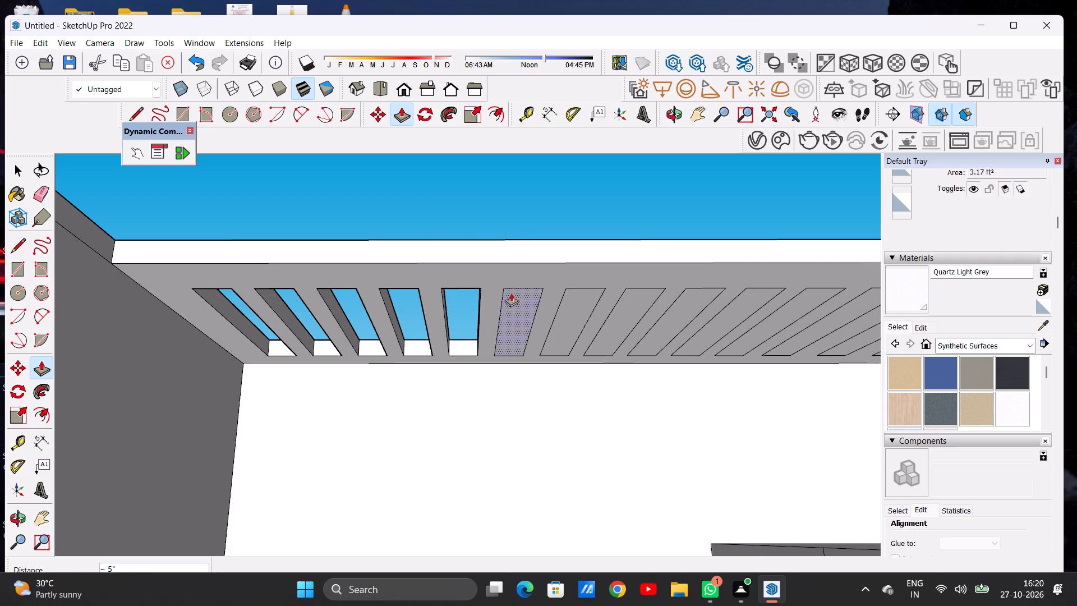
left_click(519, 318)
left_click(499, 237)
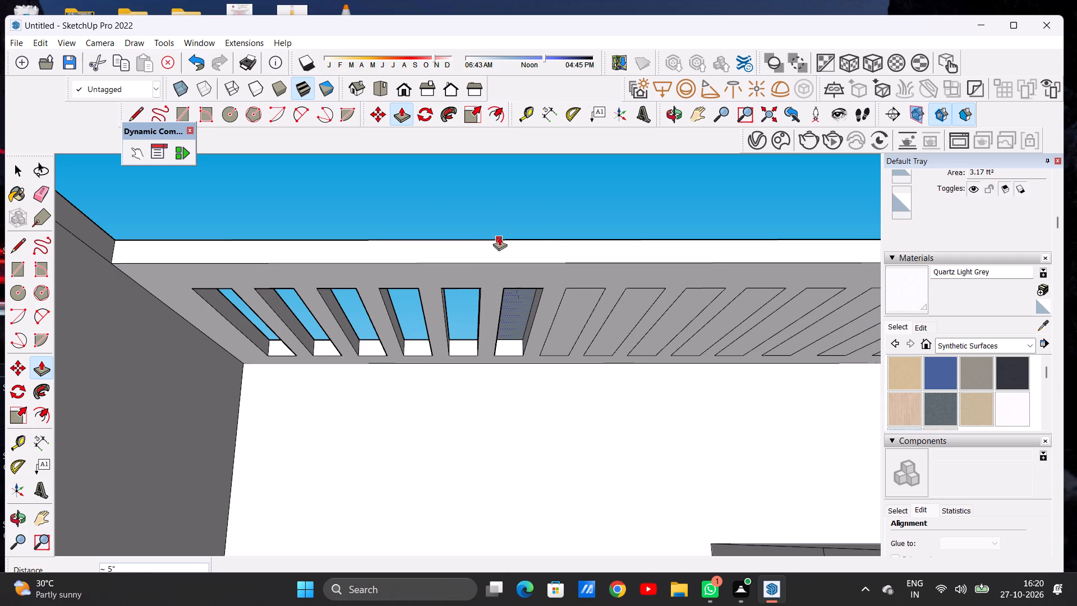
Push/Pull the seventh and eighth rectangles from the tall block 5" up through the slab to cut open slots.
scroll(378, 269, "down", 10)
scroll(439, 292, "up", 12)
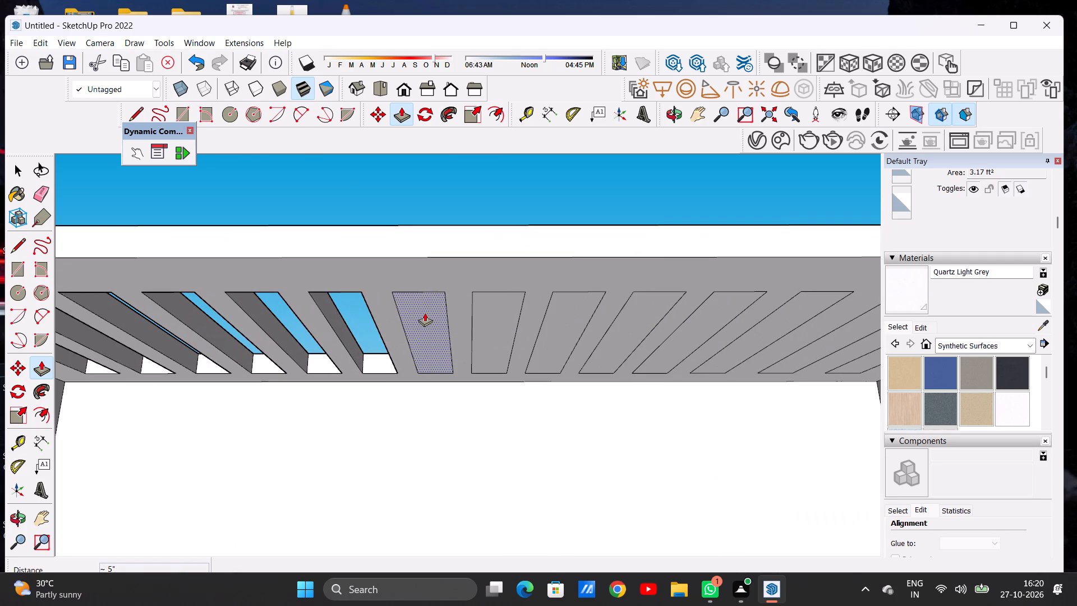
left_click(425, 313)
left_click(441, 224)
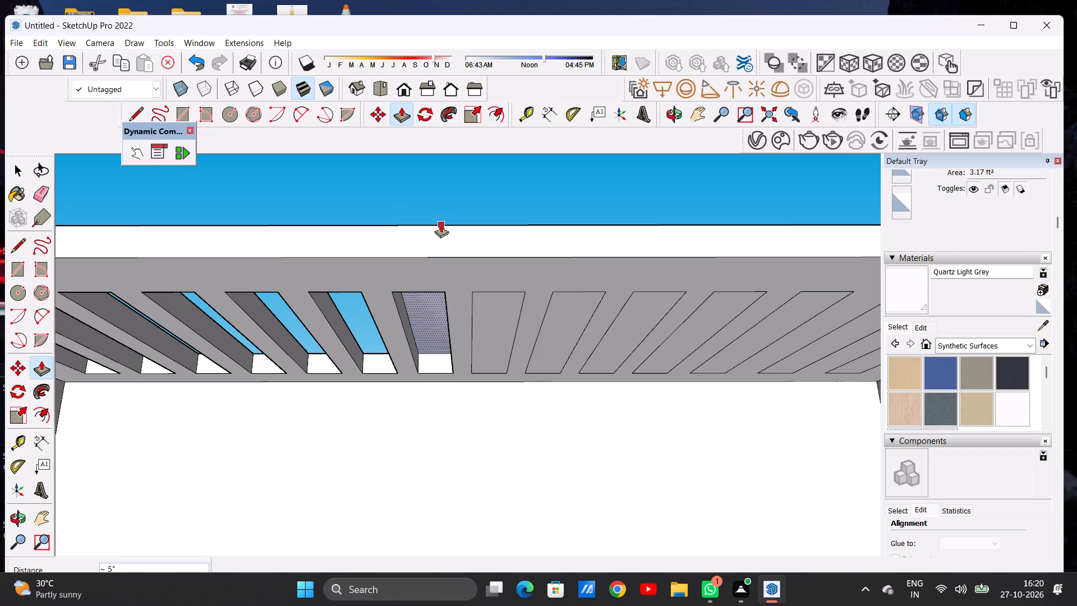
scroll(338, 287, "down", 5)
scroll(438, 309, "up", 6)
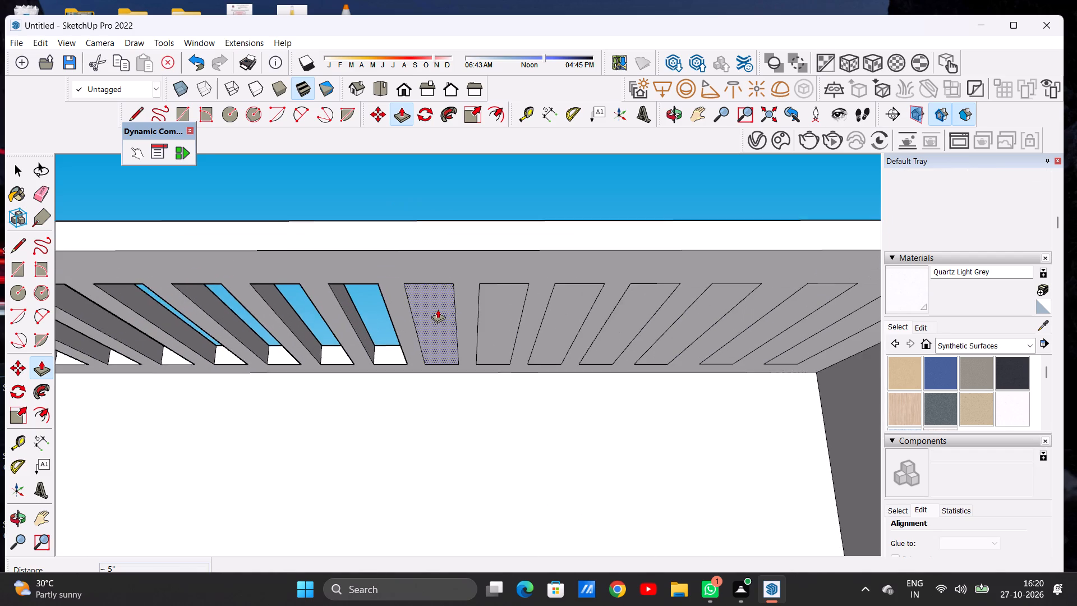
left_click(430, 311)
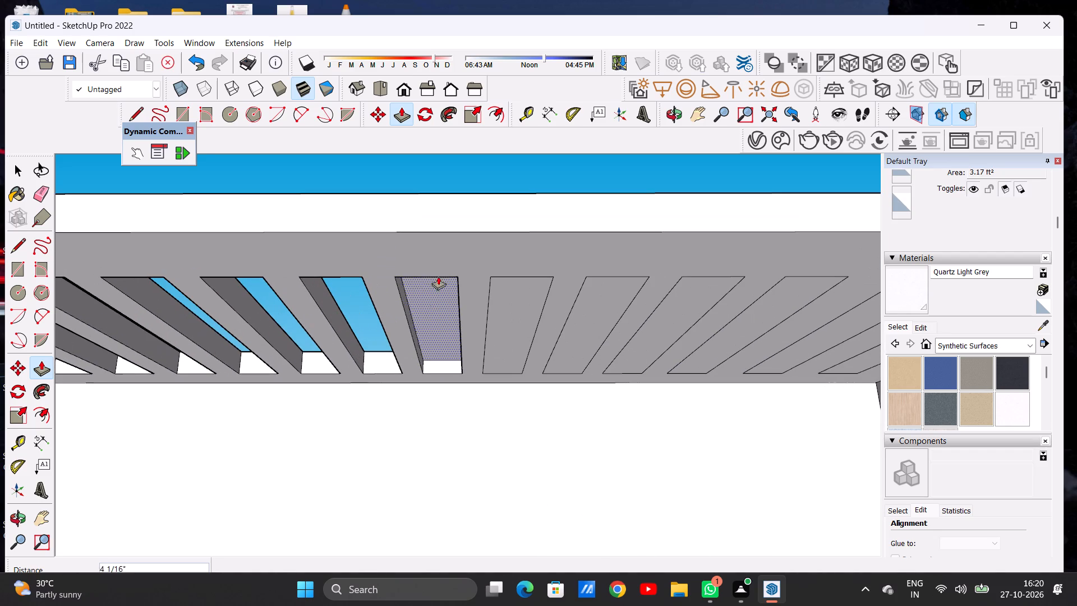
left_click(463, 194)
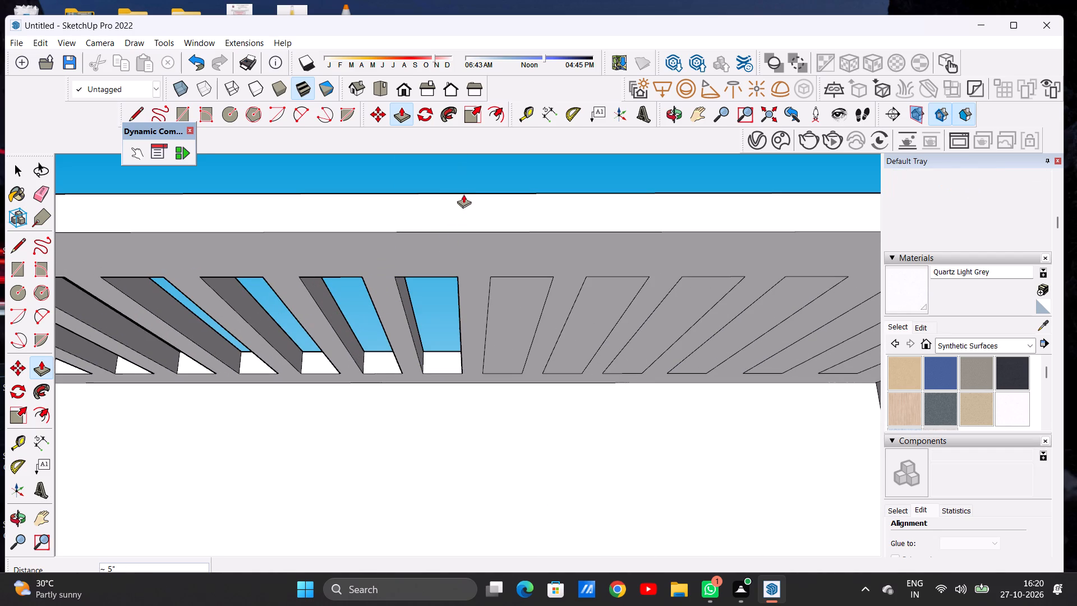
Push/Pull the ninth rectangle from the tall block 5" up through the slab to cut an open slot.
scroll(442, 241, "down", 5)
scroll(492, 286, "up", 6)
left_click(493, 286)
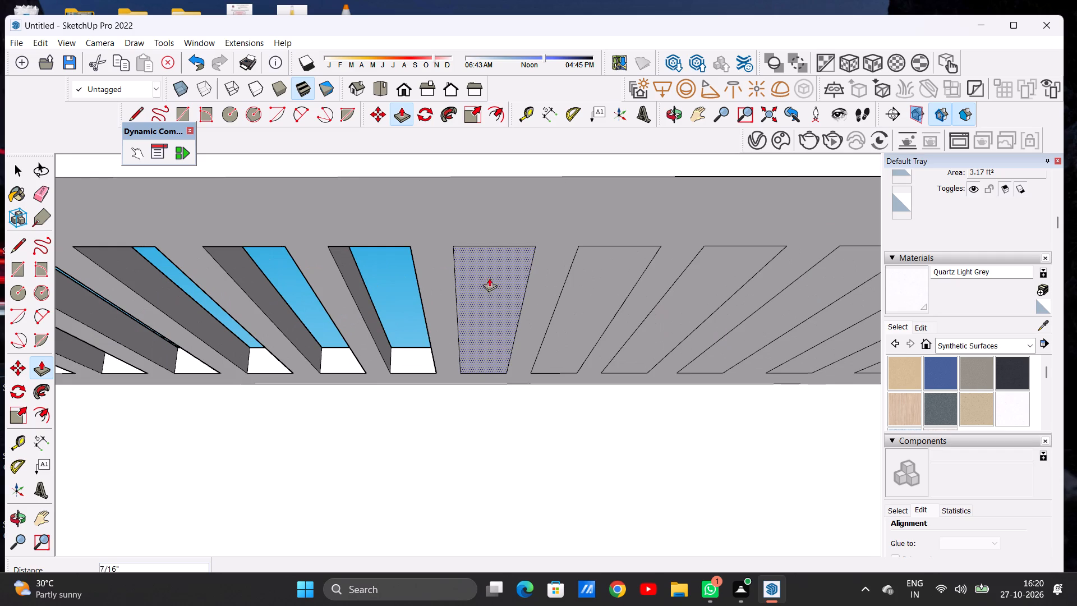
scroll(476, 265, "down", 4)
scroll(475, 265, "up", 2)
scroll(475, 265, "down", 1)
scroll(475, 265, "up", 1)
scroll(475, 265, "down", 8)
scroll(494, 222, "up", 6)
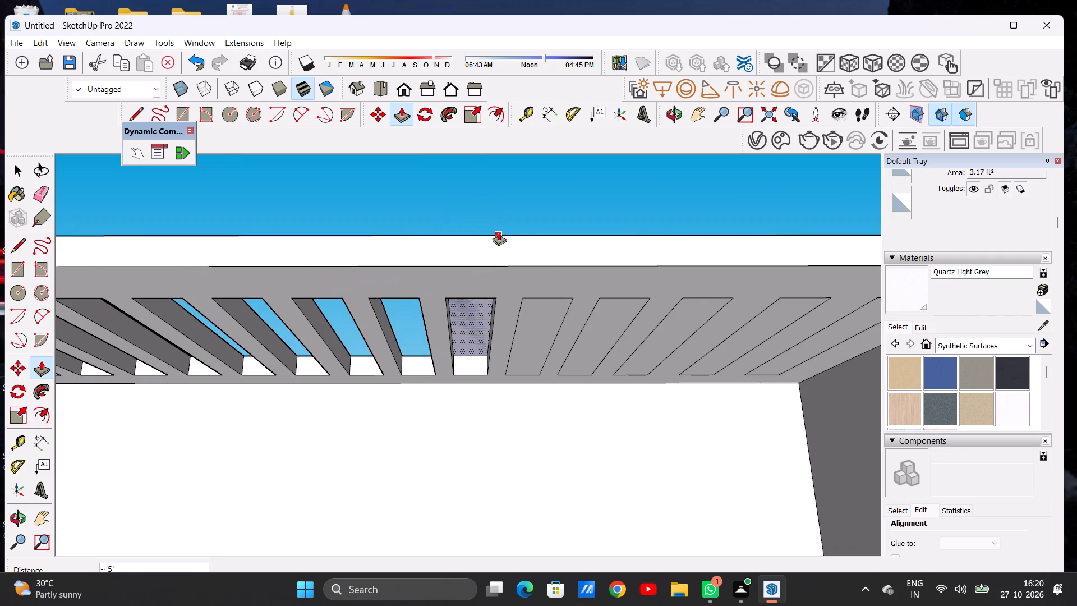
left_click(499, 232)
Push/Pull the tenth and eleventh rectangles from the tall block 5" up through the slab to cut open slots.
scroll(406, 269, "down", 9)
scroll(488, 283, "up", 8)
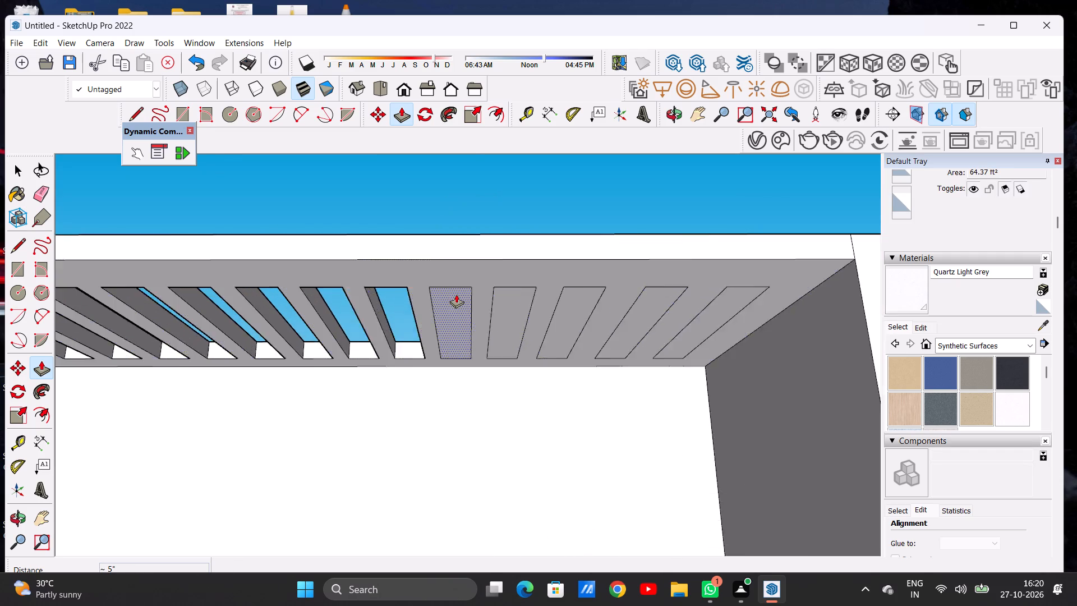
scroll(456, 294, "up", 4)
left_click(454, 308)
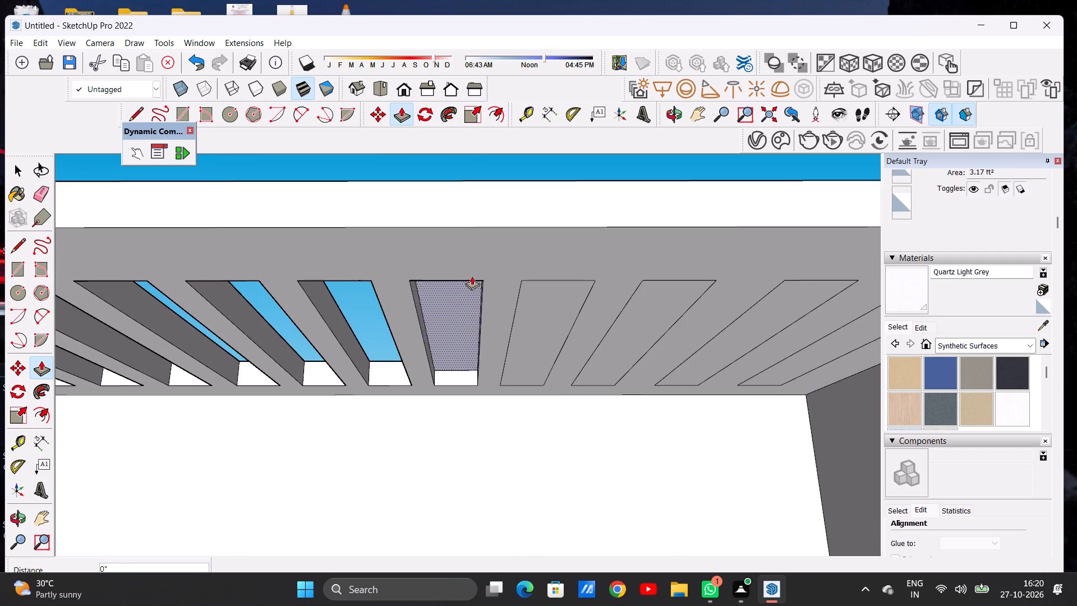
left_click(494, 178)
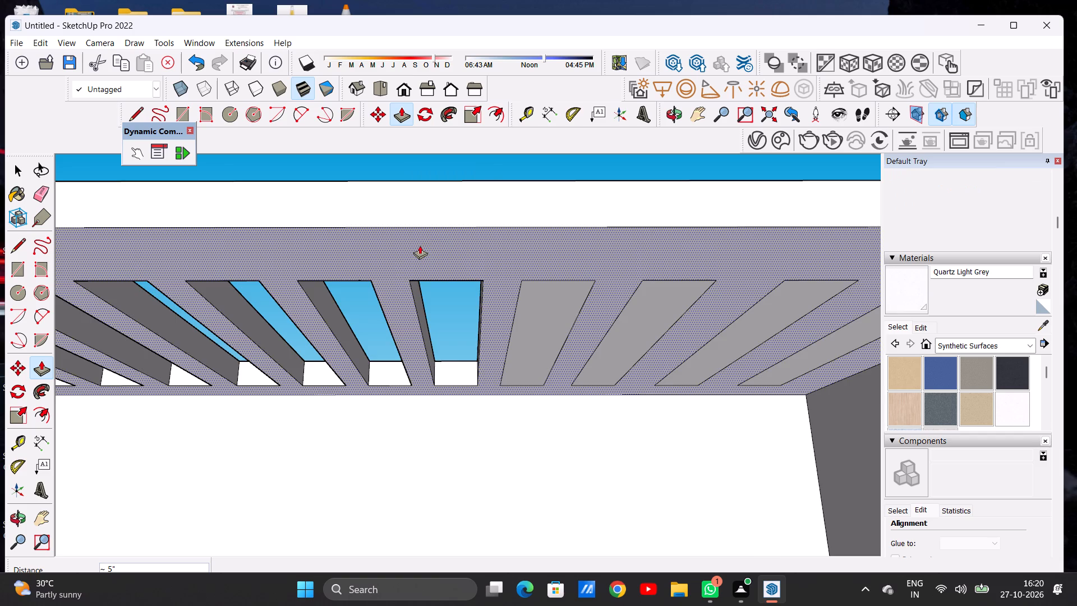
scroll(393, 277, "down", 5)
scroll(480, 297, "up", 7)
left_click(486, 299)
scroll(482, 265, "down", 5)
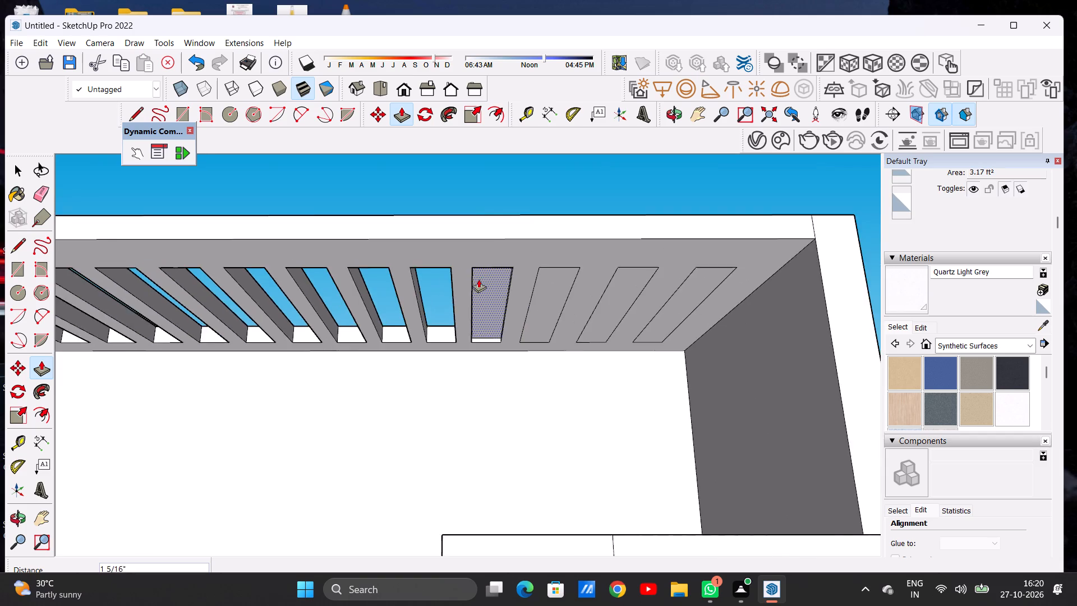
scroll(478, 279, "down", 6)
scroll(475, 285, "up", 1)
scroll(475, 285, "down", 2)
scroll(504, 224, "up", 6)
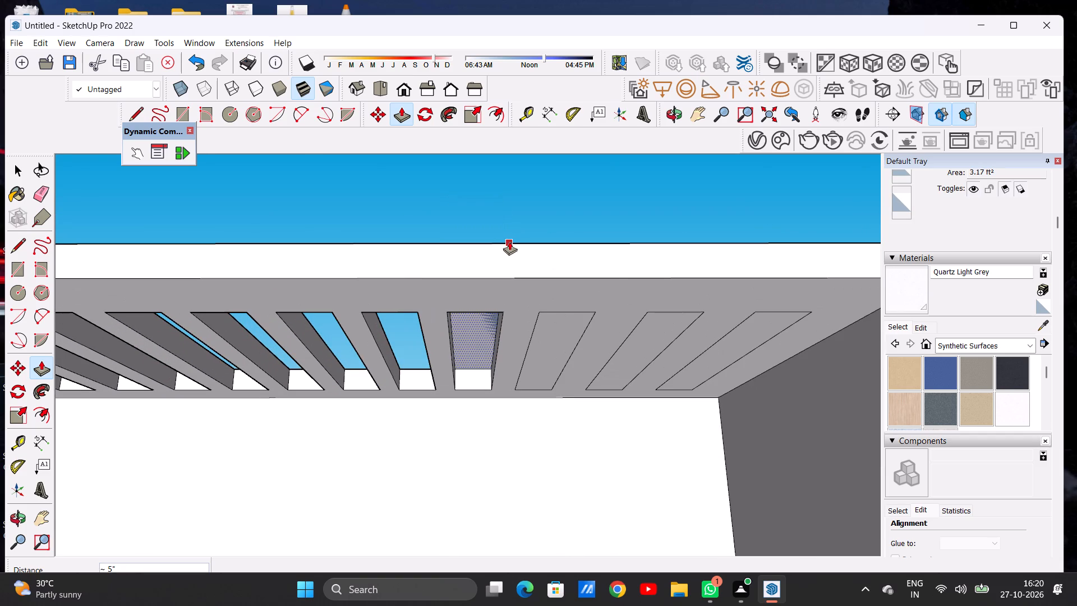
left_click(509, 241)
Push/Pull the twelfth and thirteenth rectangles from the tall block 5" up through the slab to cut open slots.
scroll(348, 333, "down", 1)
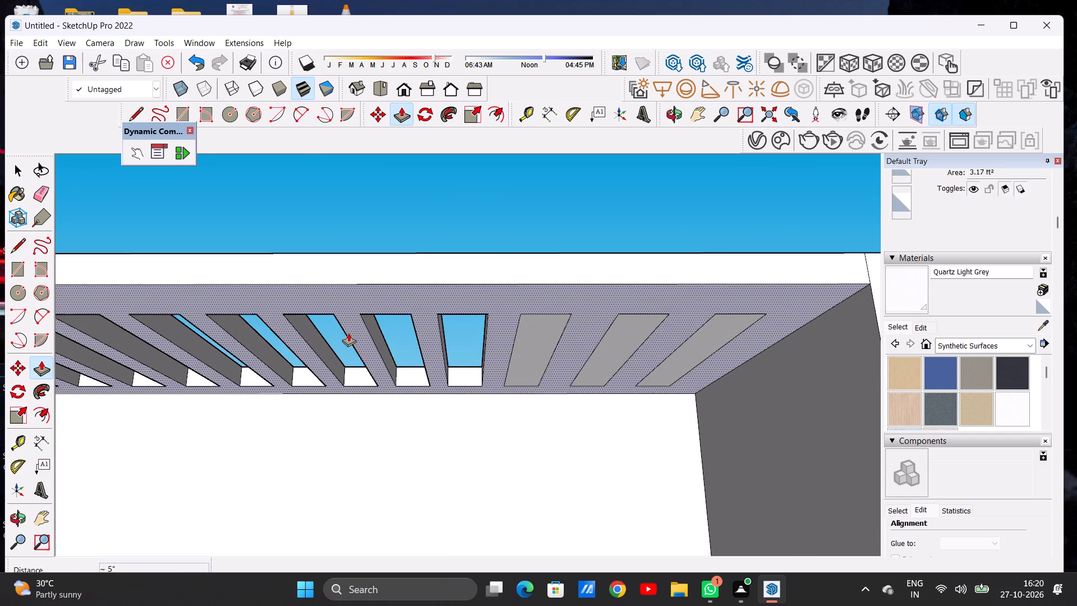
scroll(348, 333, "down", 2)
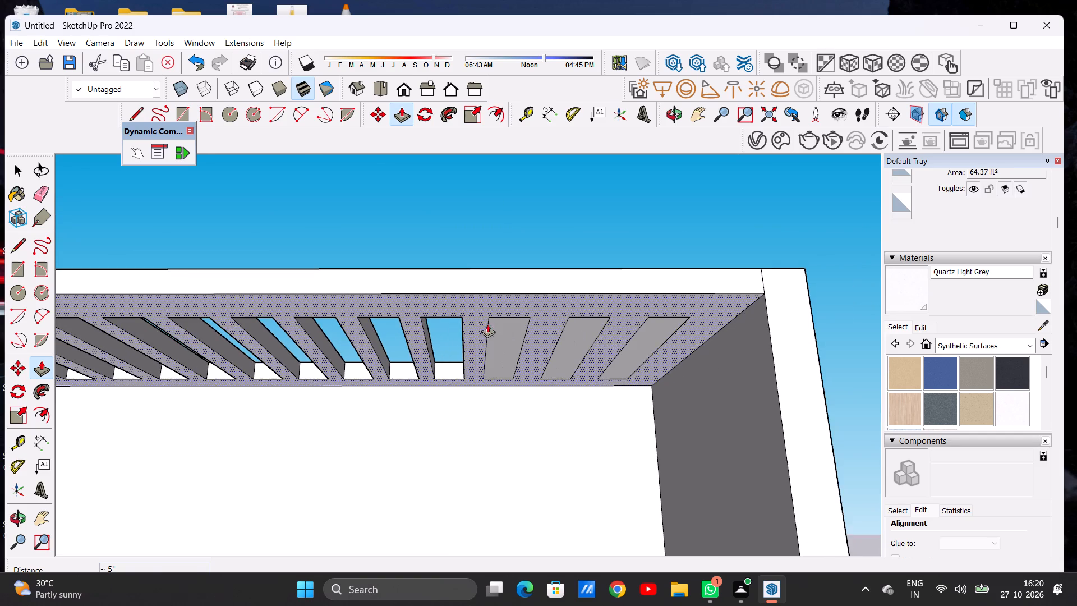
scroll(491, 329, "up", 5)
left_click(499, 336)
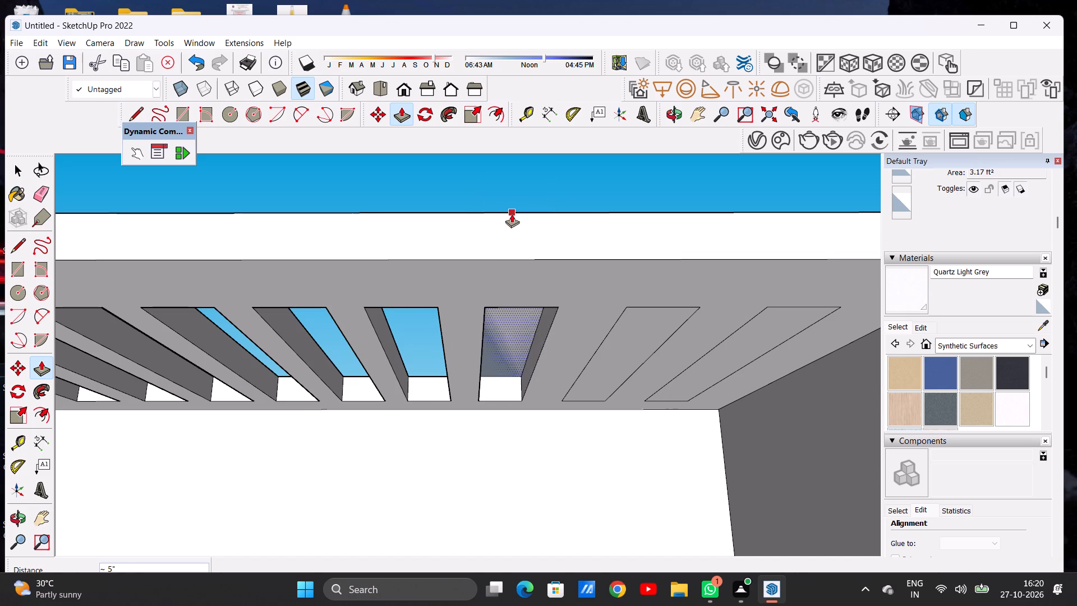
left_click(512, 214)
scroll(431, 299, "down", 10)
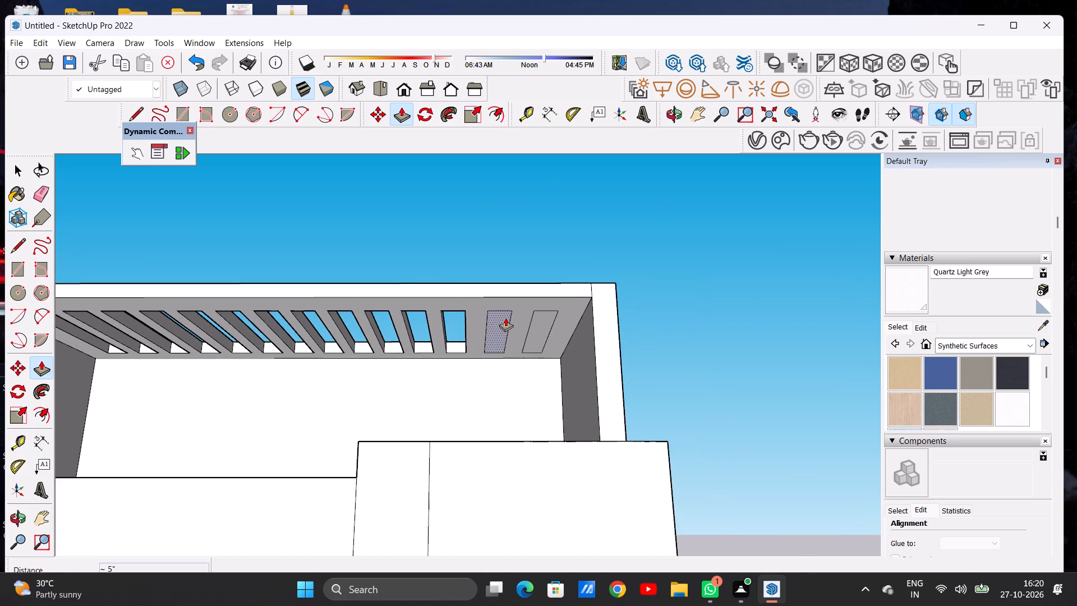
scroll(505, 318, "up", 5)
left_click(489, 330)
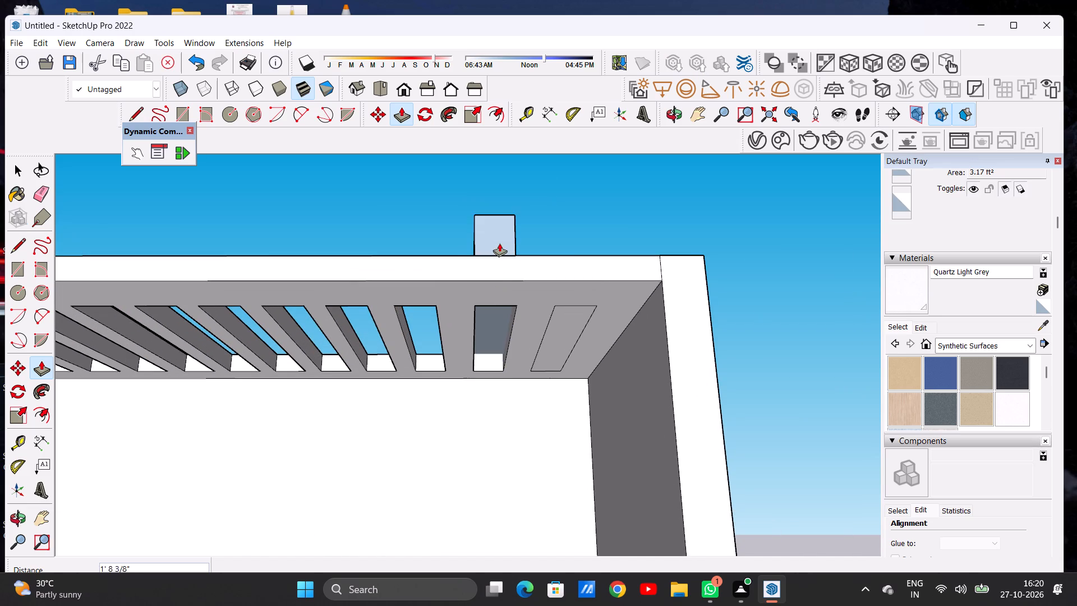
left_click(503, 253)
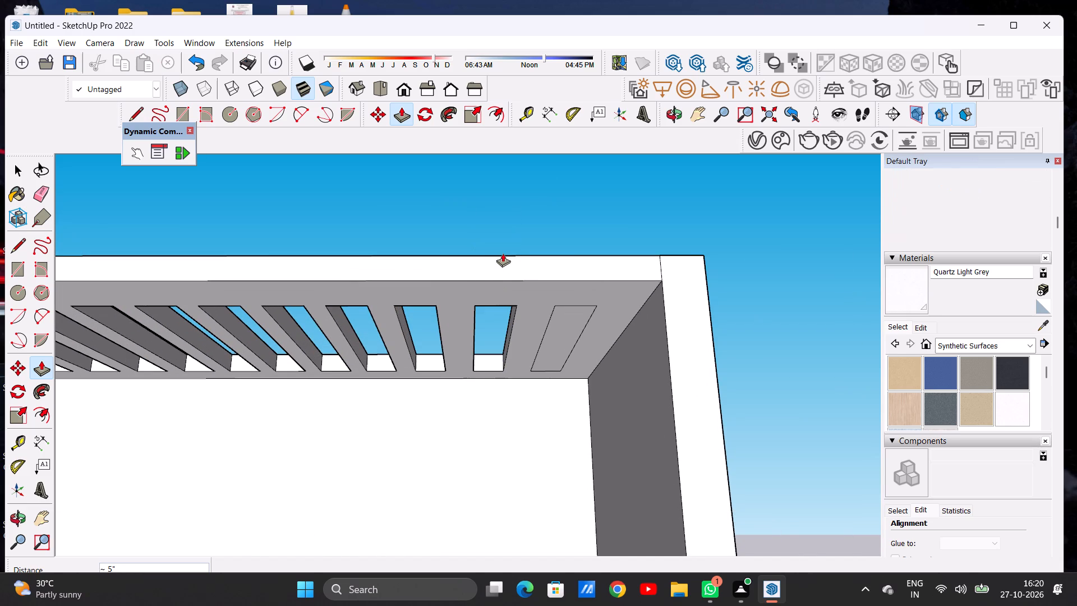
Push/Pull the last rectangle at the slab's far end 5" up through the slab and leave the tool.
scroll(481, 271, "down", 4)
scroll(531, 317, "up", 4)
left_click(534, 319)
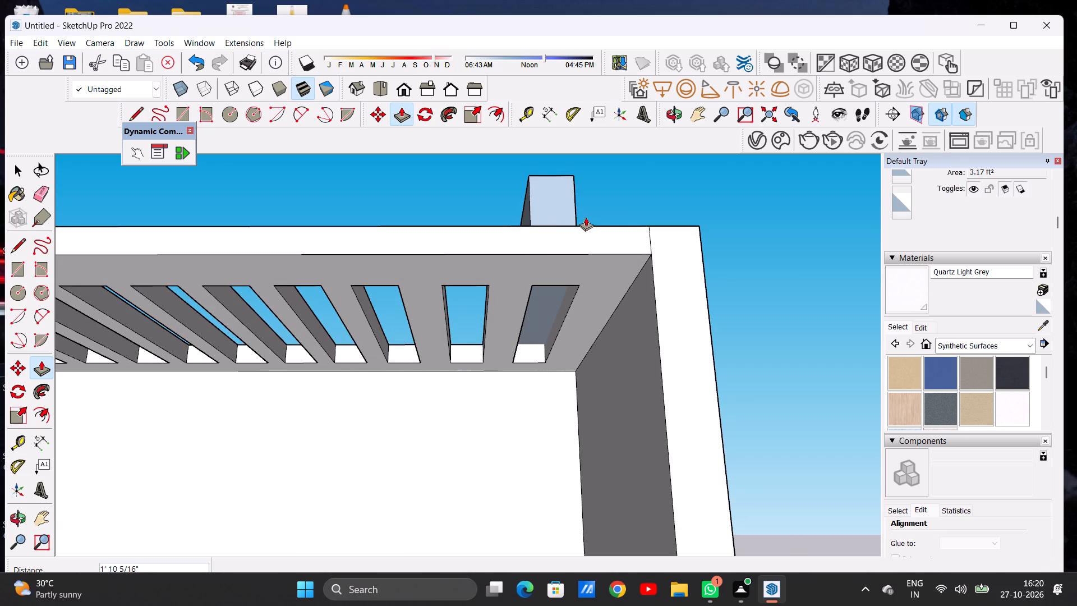
scroll(599, 218, "up", 7)
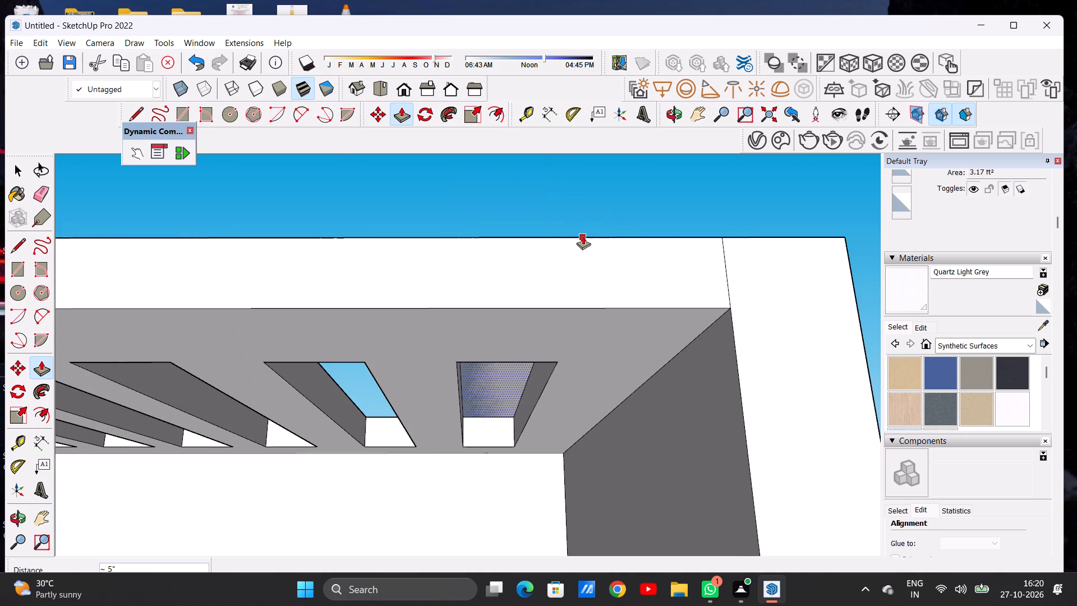
left_click(583, 236)
key("space")
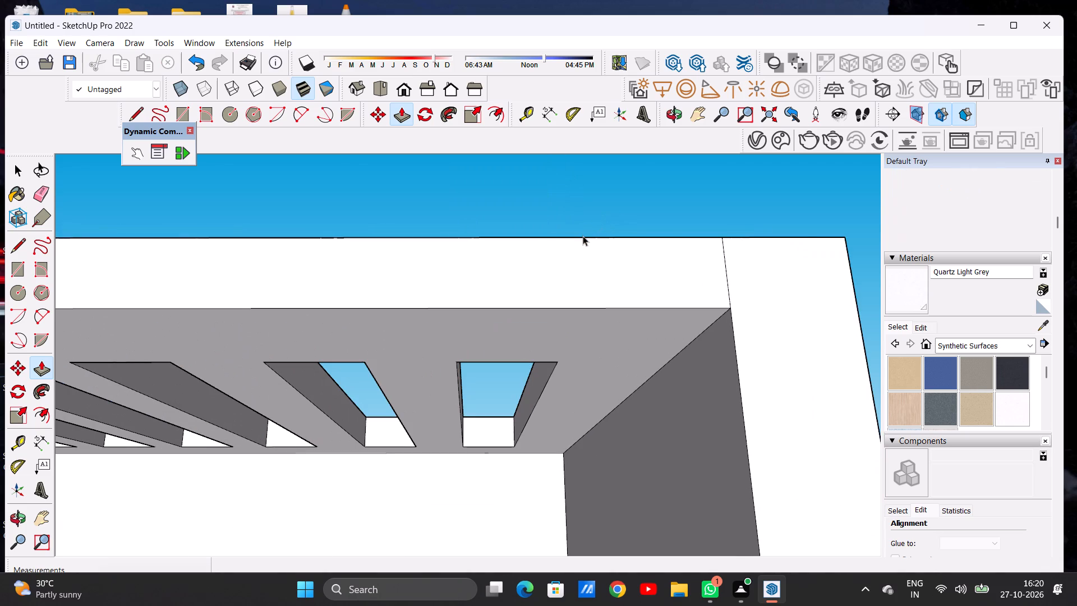
Examine the slotted terrace roof slab from the front, from above and from below.
scroll(582, 244, "down", 20)
scroll(582, 244, "down", 10)
middle_click_drag(499, 319, 484, 396)
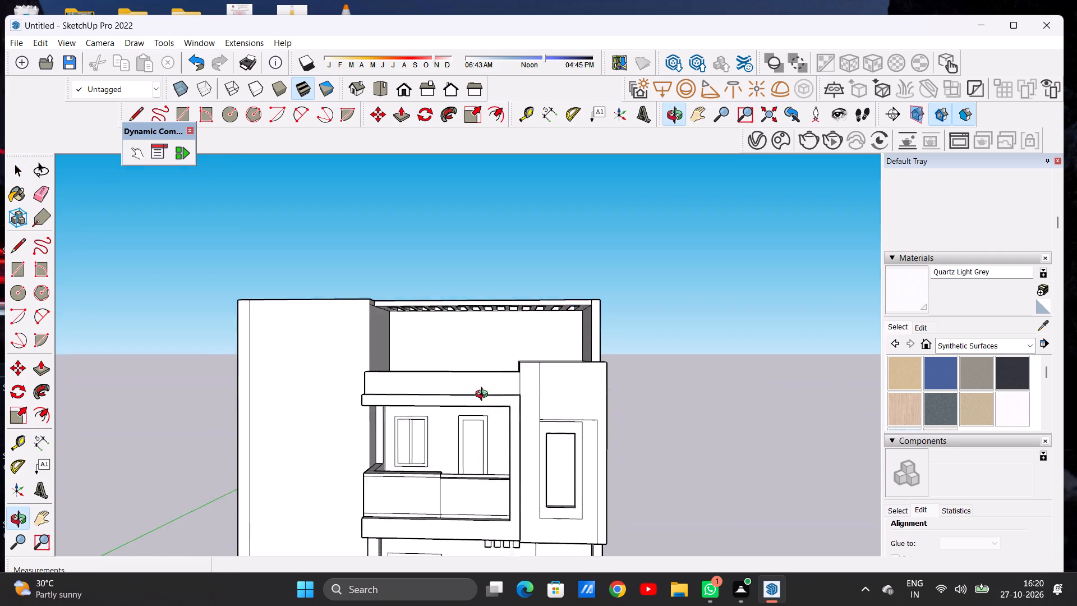
middle_click_drag(484, 396, 483, 415)
middle_click_drag(484, 287, 496, 252)
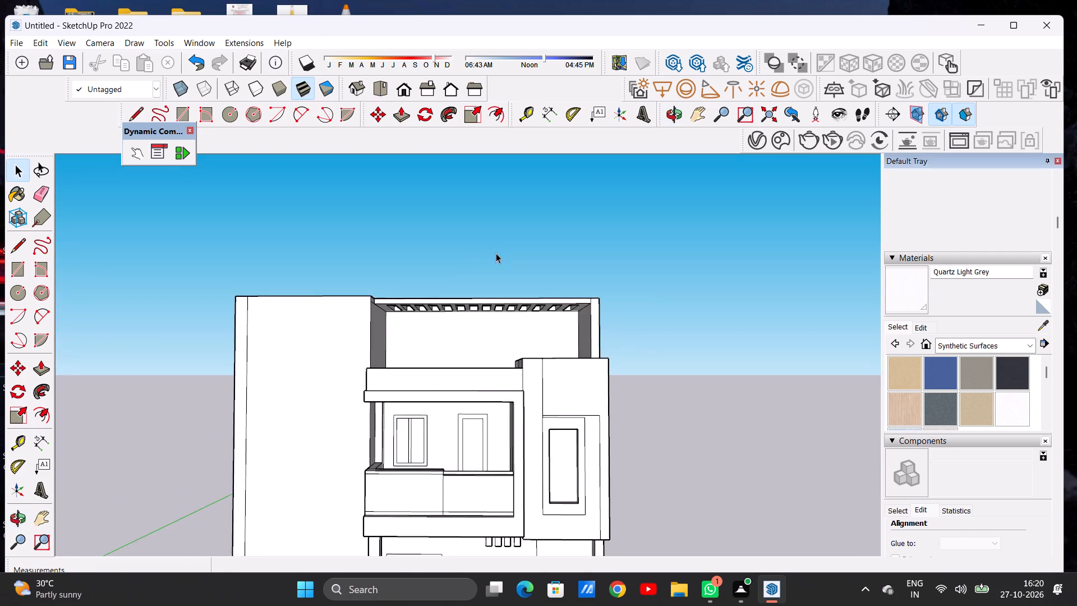
scroll(493, 293, "up", 8)
middle_click_drag(491, 341, 486, 416)
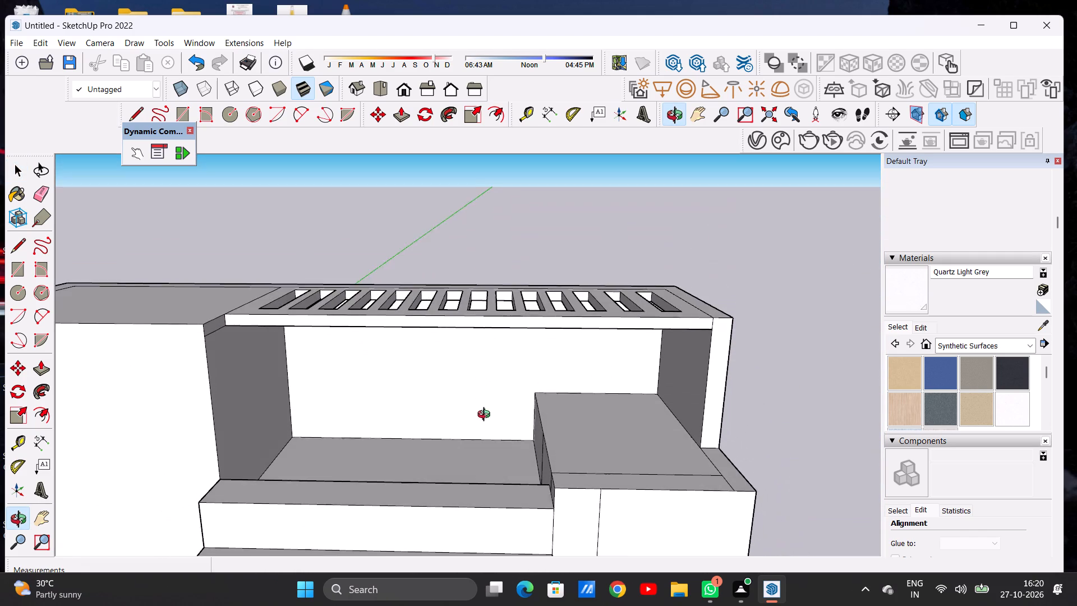
middle_click_drag(486, 416, 487, 417)
scroll(526, 347, "down", 7)
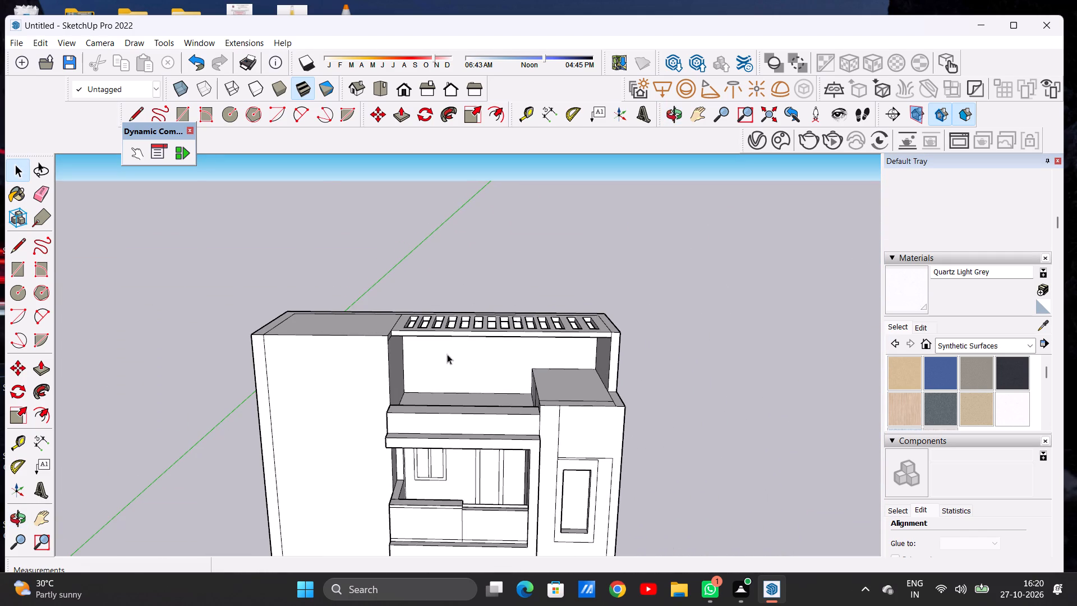
scroll(466, 332, "down", 3)
scroll(523, 375, "up", 5)
middle_click_drag(526, 404, 523, 332)
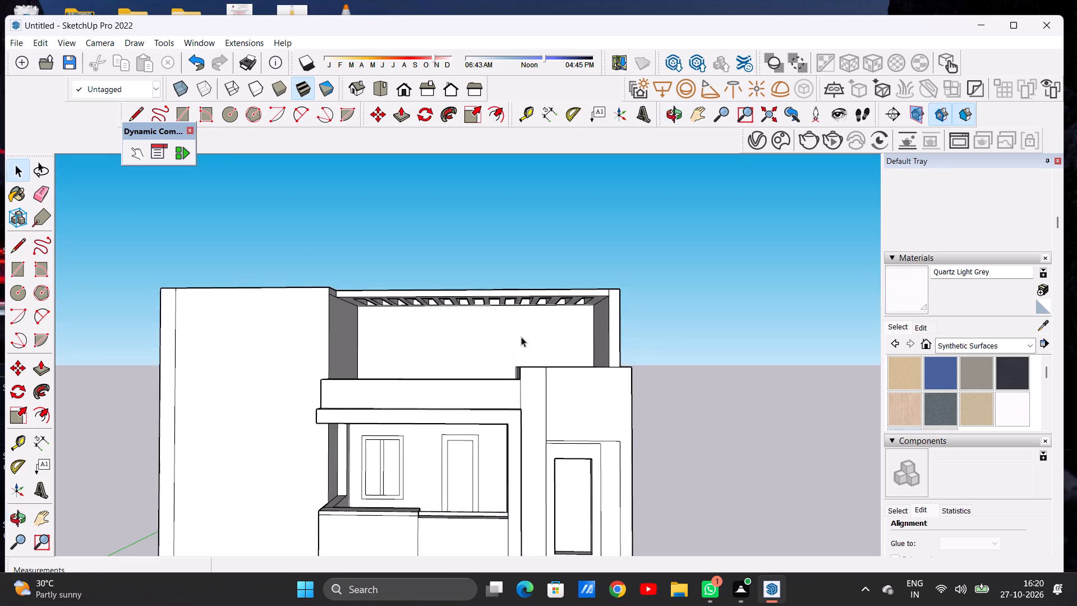
scroll(514, 330, "down", 6)
scroll(527, 372, "up", 6)
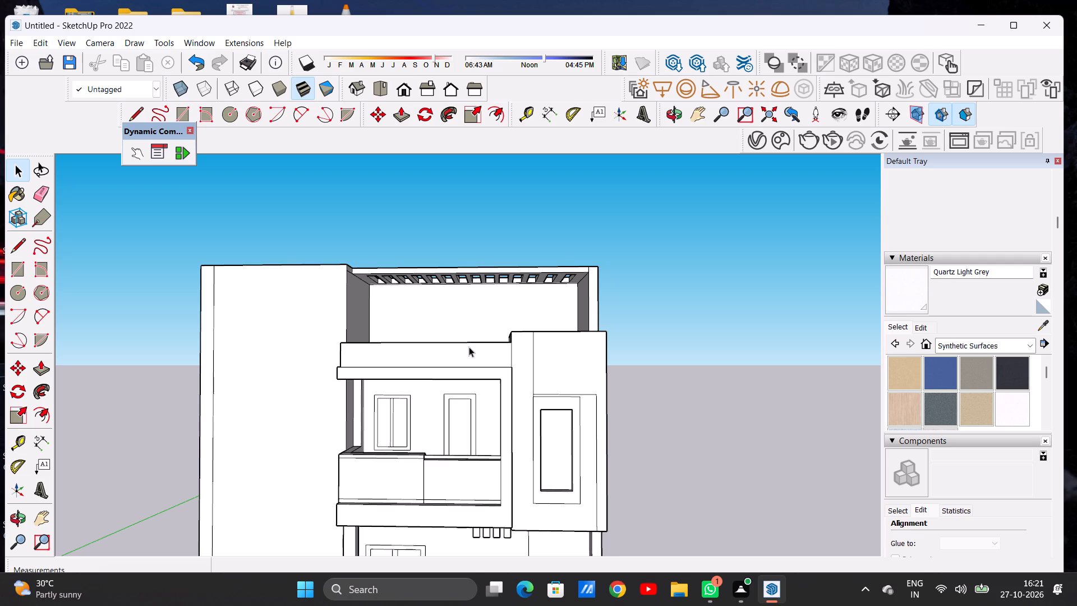
Examine the whole house front at different distances and heights to review its overall massing.
scroll(459, 349, "down", 7)
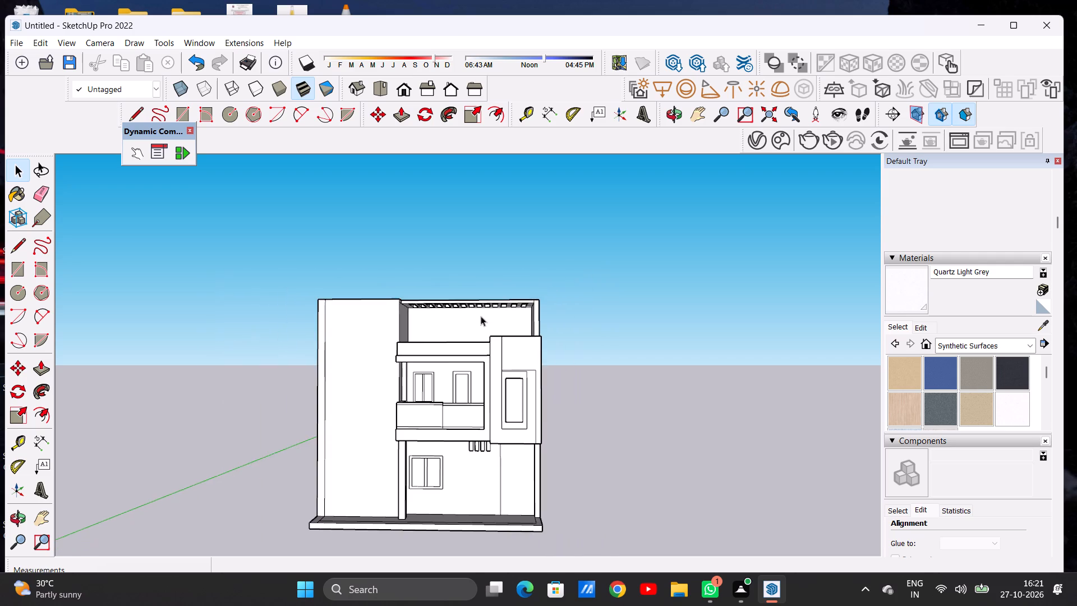
scroll(481, 316, "down", 7)
scroll(450, 366, "up", 6)
scroll(487, 319, "up", 2)
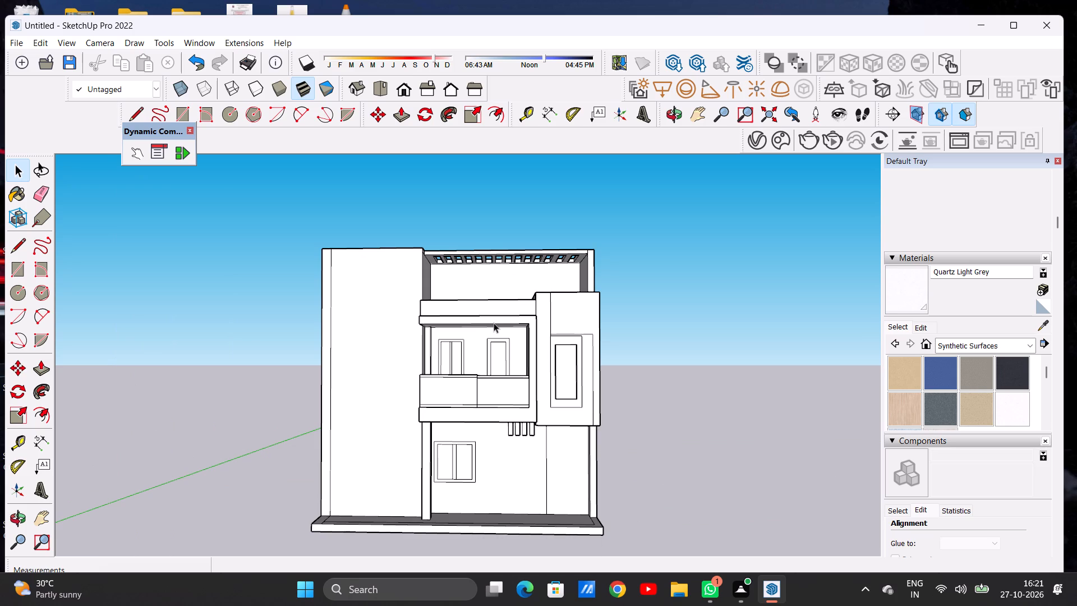
scroll(487, 291, "down", 10)
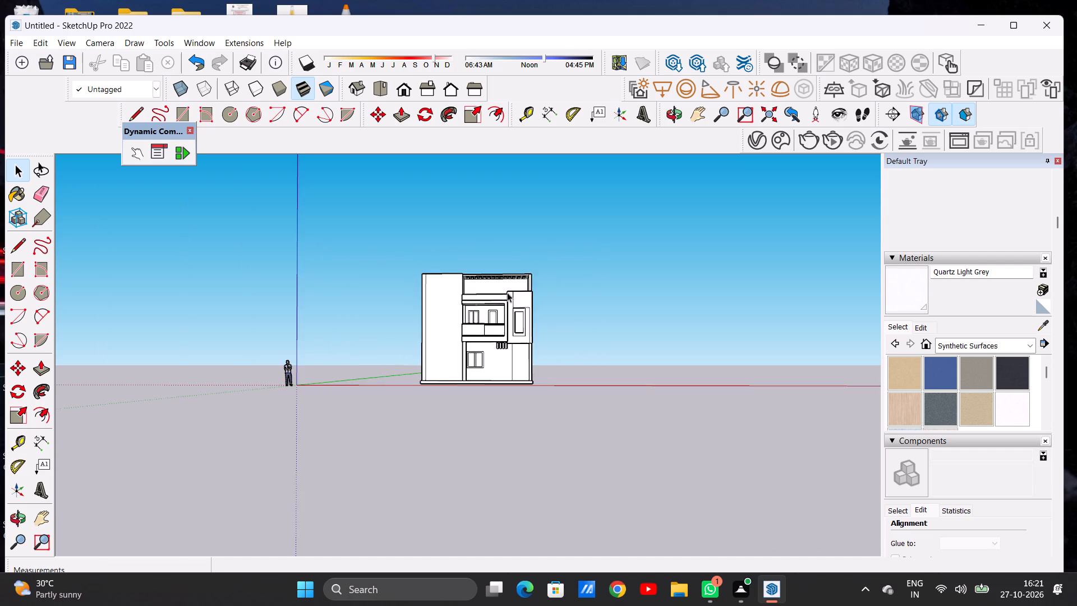
scroll(508, 302, "up", 5)
middle_click_drag(481, 296, 489, 363)
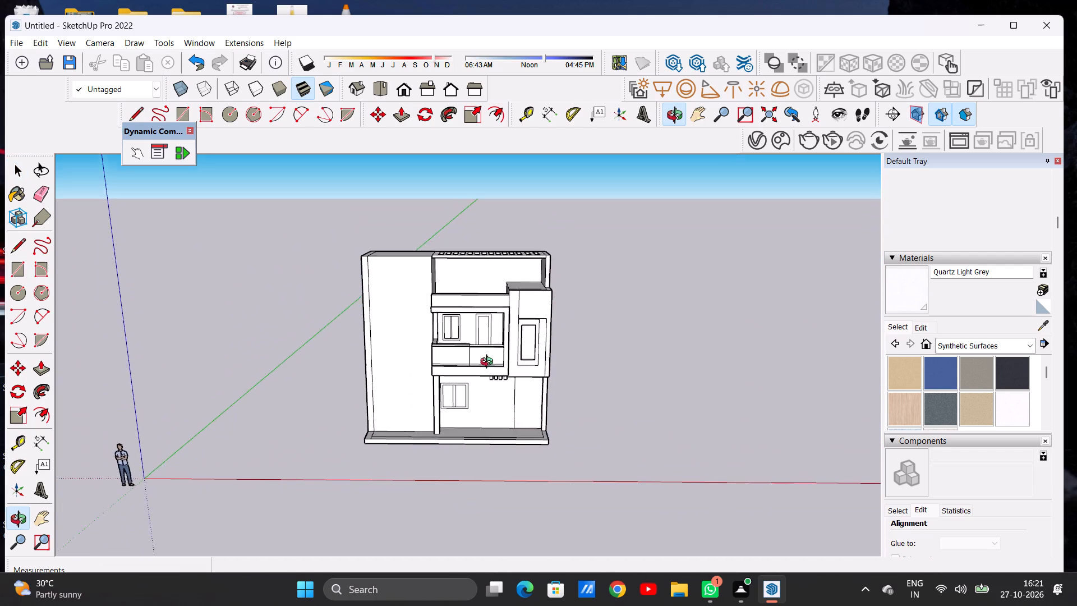
middle_click_drag(489, 363, 463, 379)
scroll(408, 286, "up", 7)
middle_click_drag(413, 330, 424, 298)
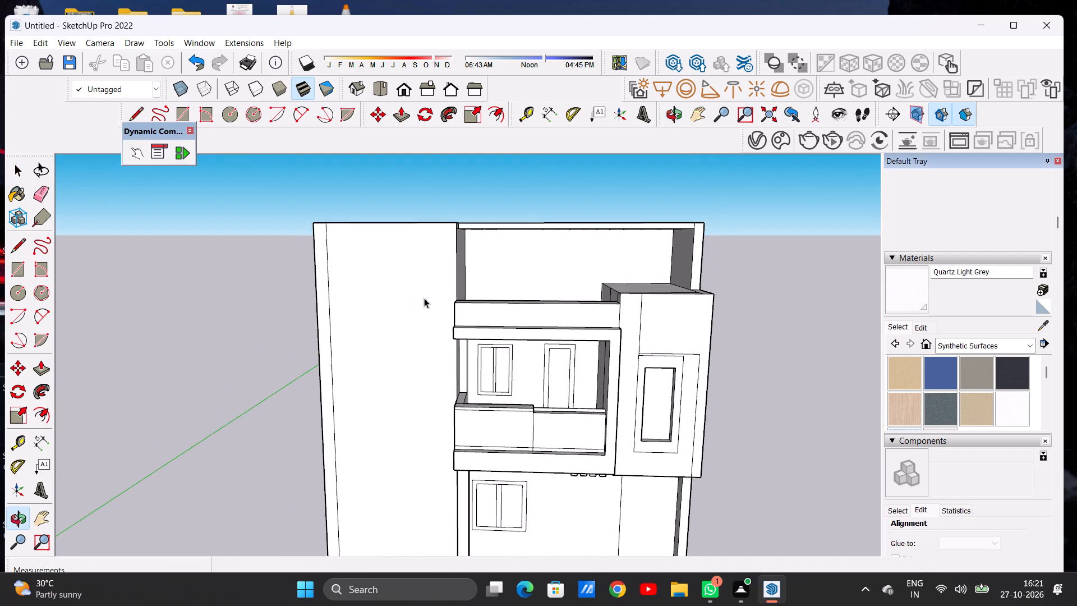
scroll(429, 281, "down", 11)
middle_click_drag(429, 316, 429, 304)
scroll(430, 304, "up", 1)
scroll(430, 304, "down", 1)
scroll(430, 304, "up", 1)
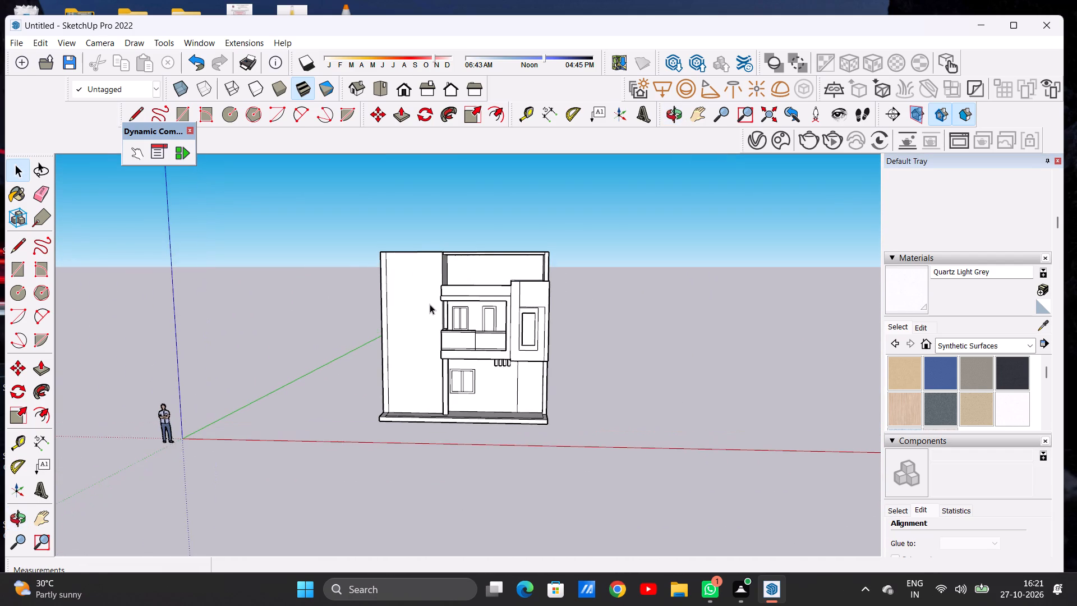
scroll(430, 304, "up", 2)
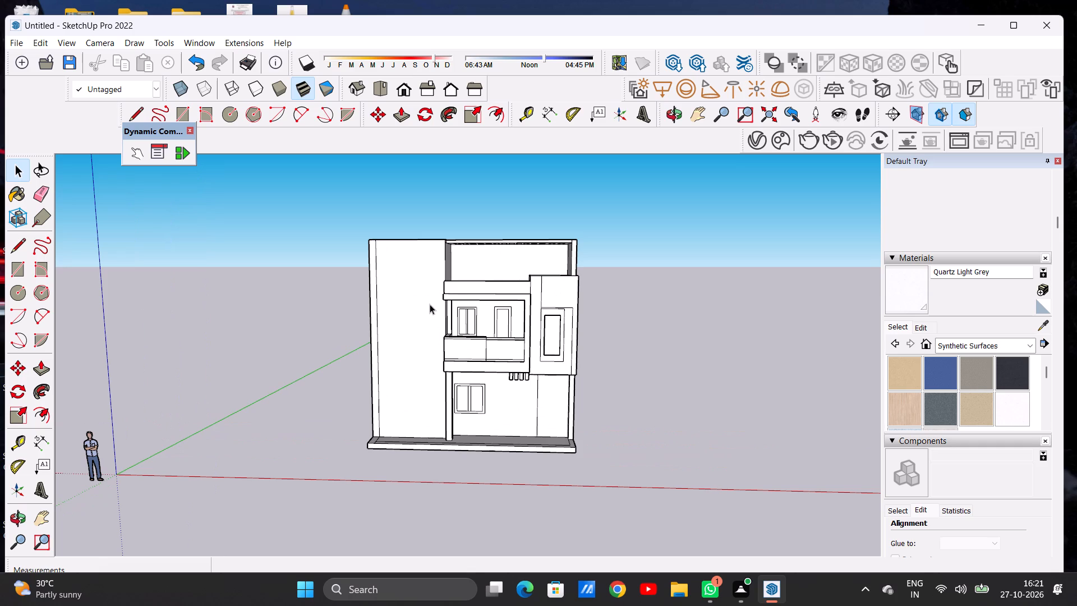
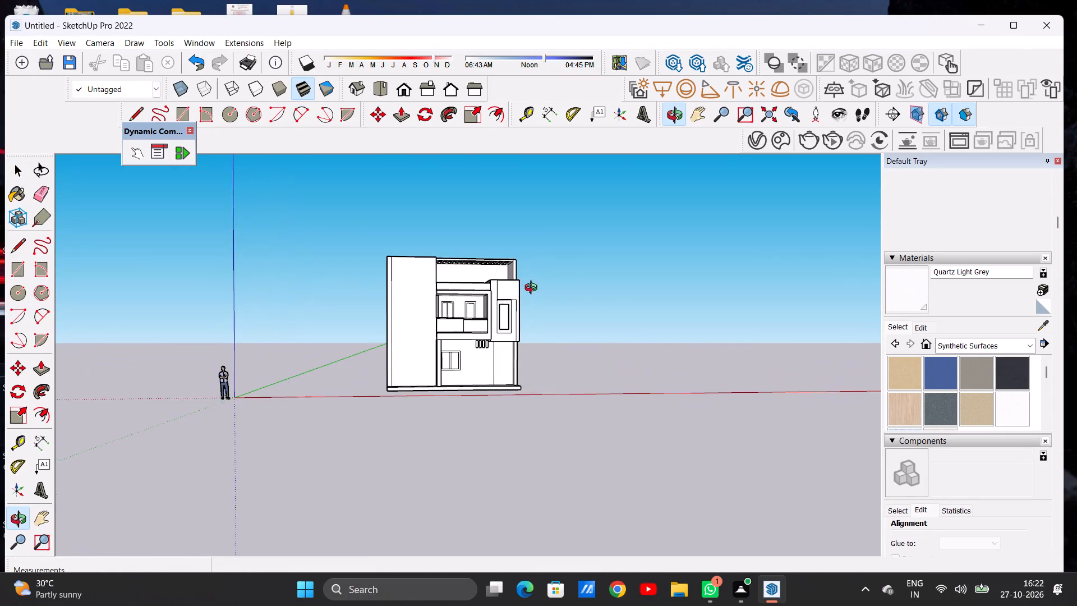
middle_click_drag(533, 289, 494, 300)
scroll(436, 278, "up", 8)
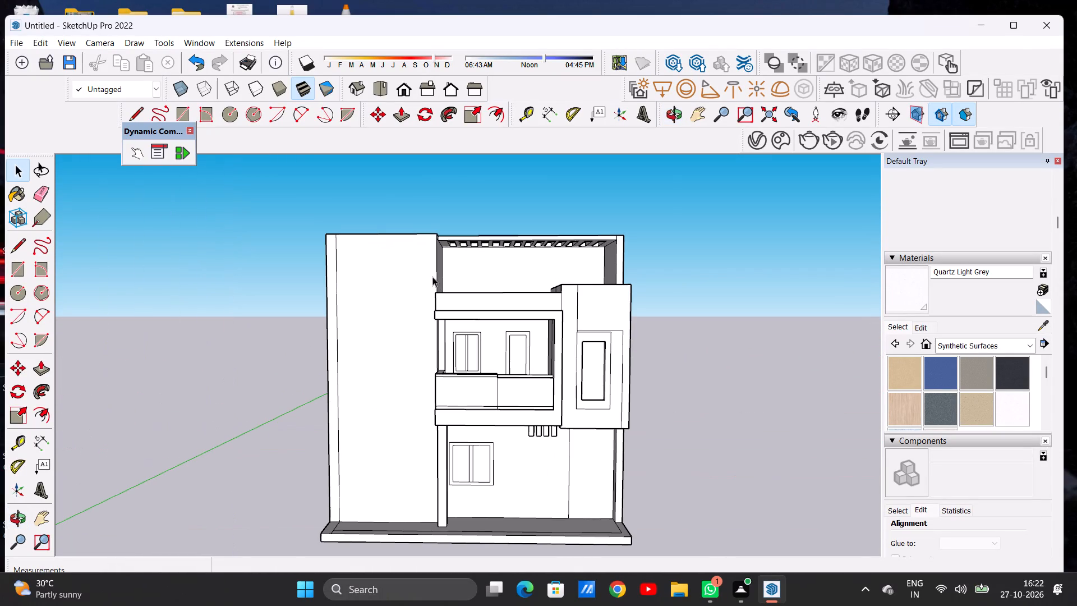
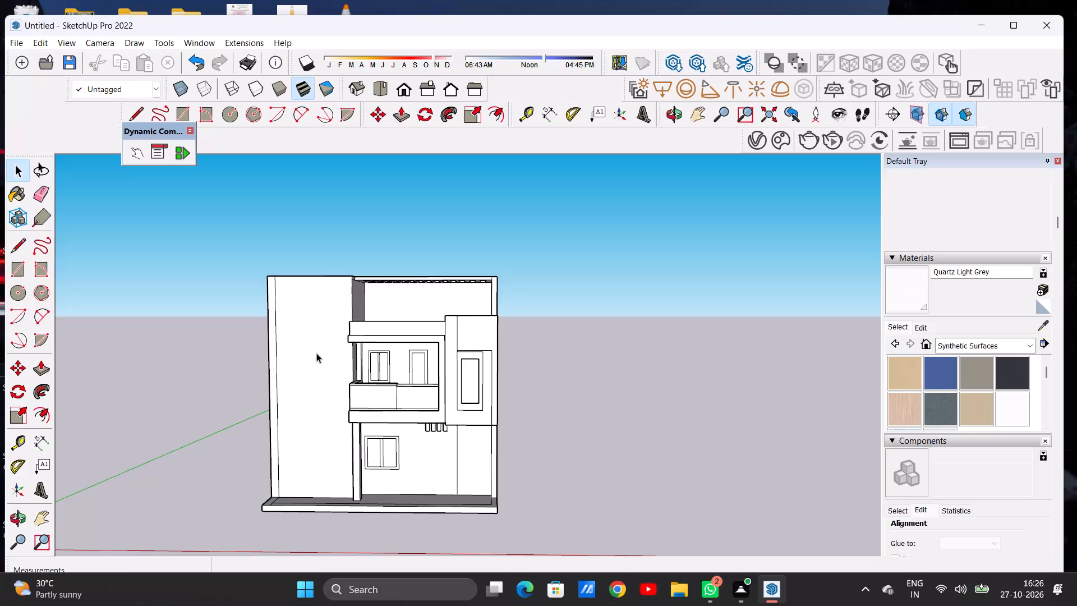
Examine the whole house front in the standard front view, including the tall block and the slotted terrace slab.
scroll(318, 352, "down", 6)
middle_click(309, 352)
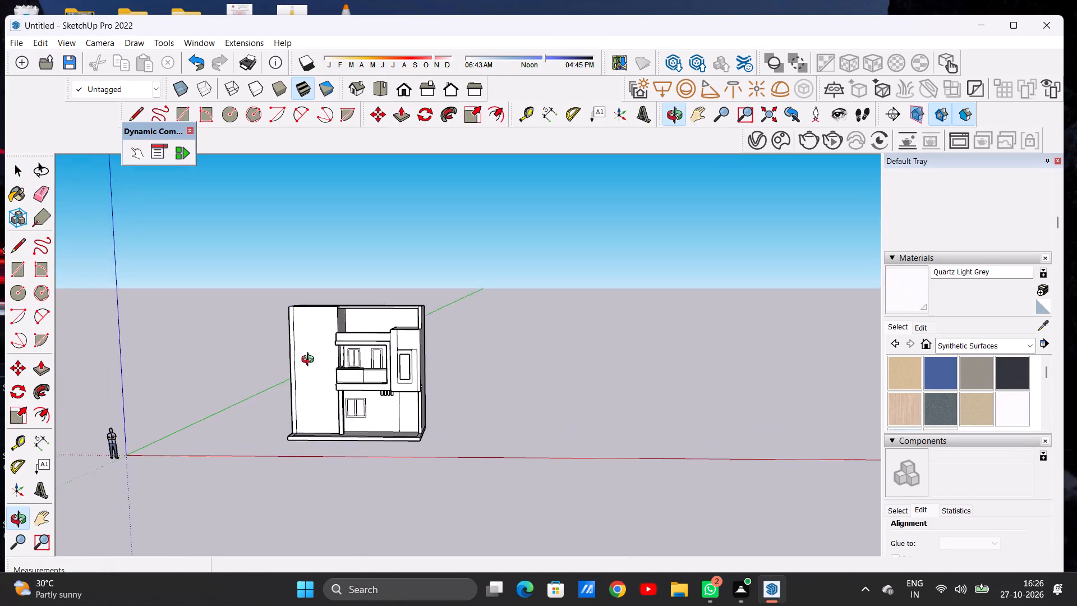
scroll(325, 344, "up", 5)
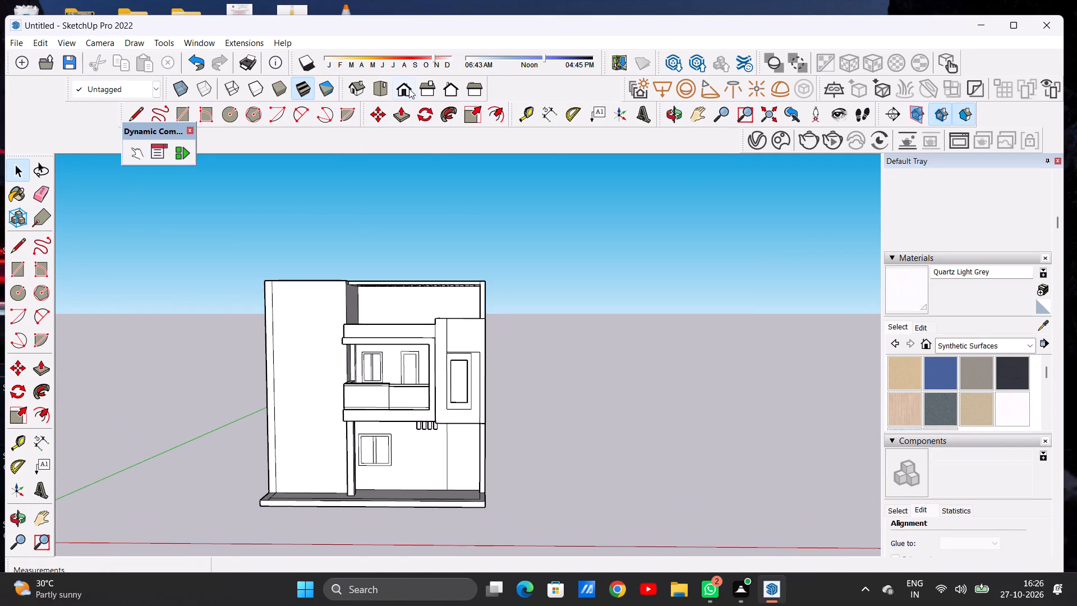
left_click(404, 86)
scroll(449, 258, "up", 7)
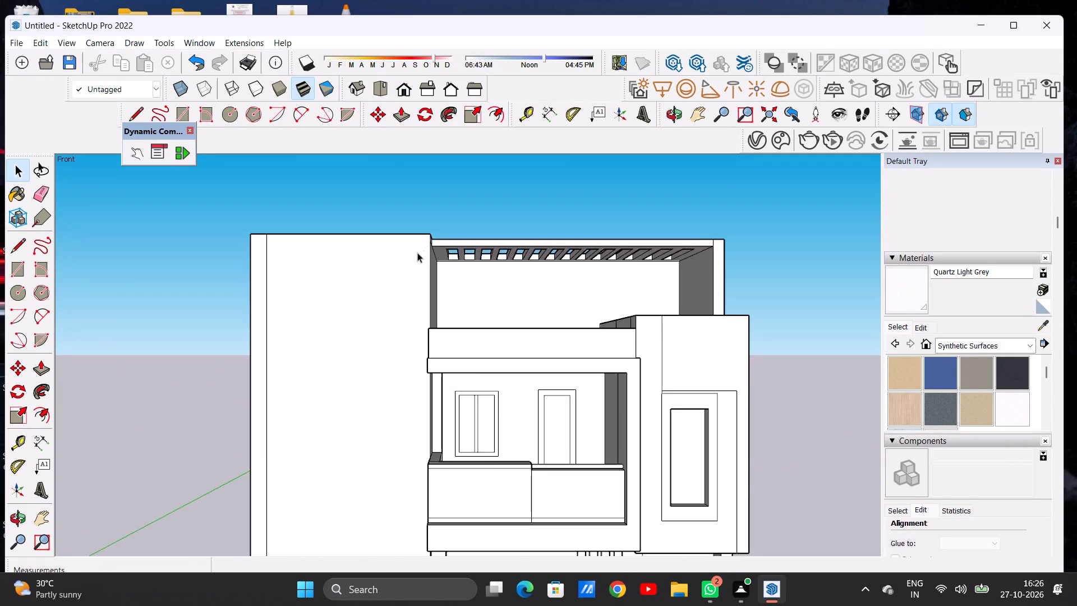
middle_click_drag(417, 252, 414, 265)
scroll(423, 245, "down", 9)
scroll(427, 259, "up", 3)
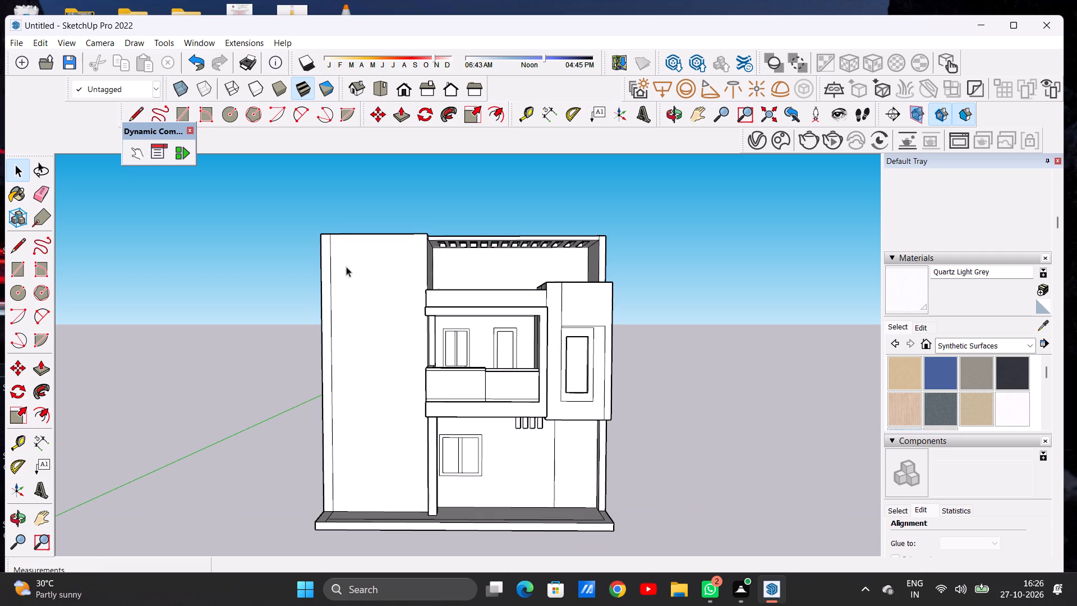
scroll(330, 281, "down", 6)
scroll(355, 298, "up", 6)
scroll(402, 251, "up", 2)
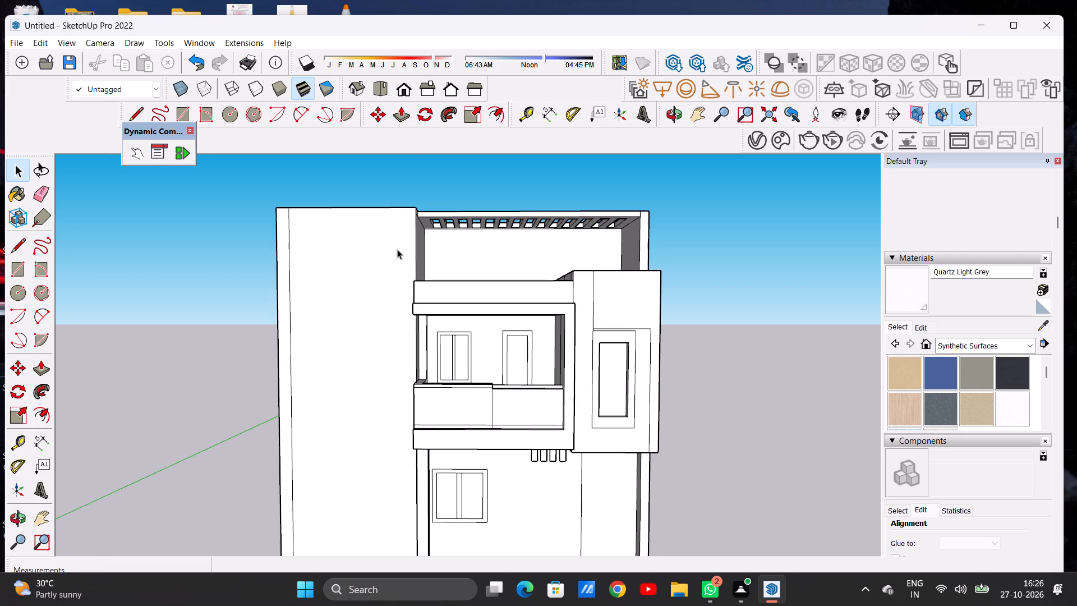
Push/Pull the inner top face of the tall block upward by about 1' 3 7/8".
middle_click_drag(390, 242, 368, 351)
key("p")
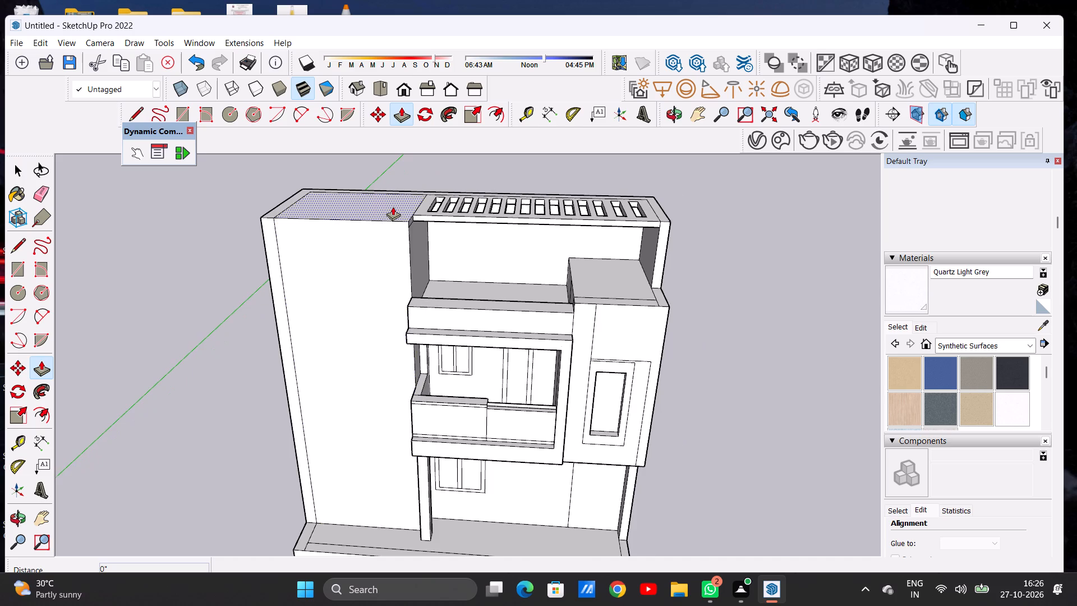
scroll(393, 206, "up", 4)
left_click(399, 217)
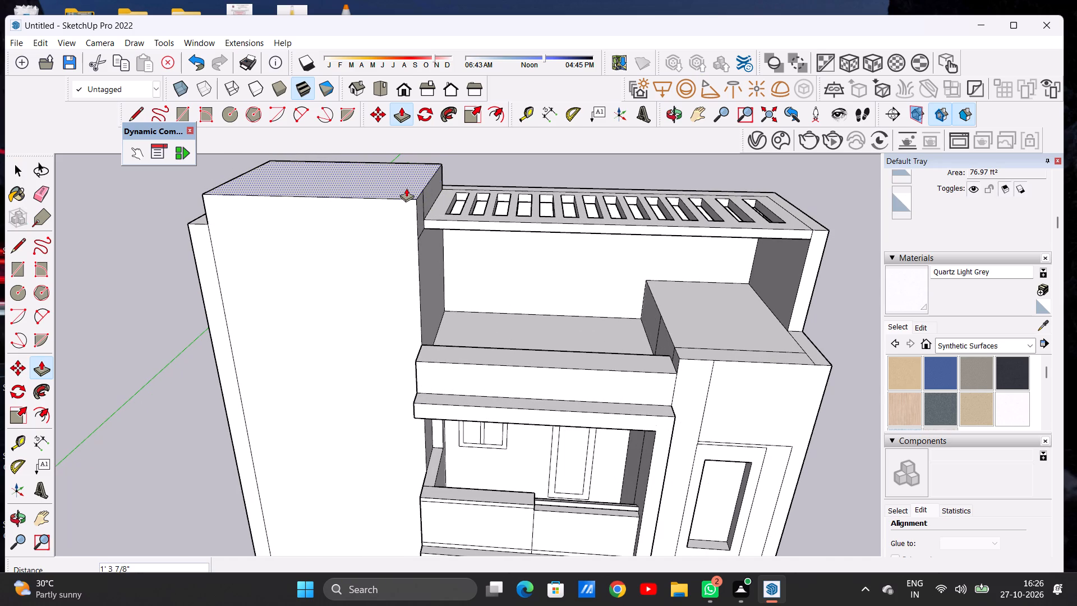
left_click(406, 188)
key("space")
Draw a line about 10" long across the block's rear rim, from the raised part's slab-side corner to the outer edge.
scroll(405, 191, "down", 3)
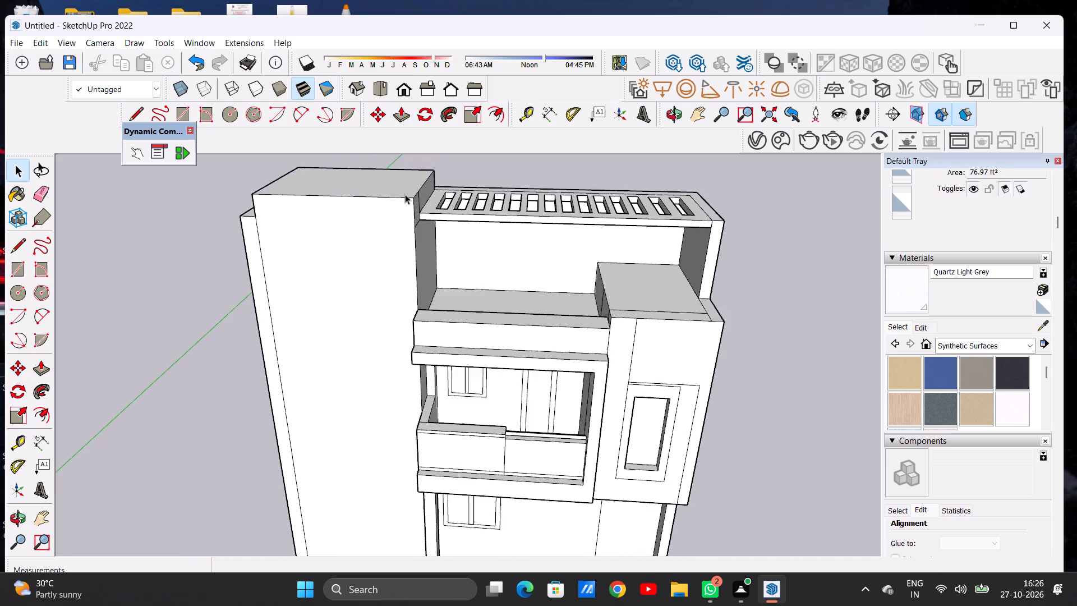
scroll(405, 194, "down", 4)
middle_click_drag(340, 210, 490, 199)
scroll(325, 224, "up", 5)
middle_click_drag(314, 208, 291, 249)
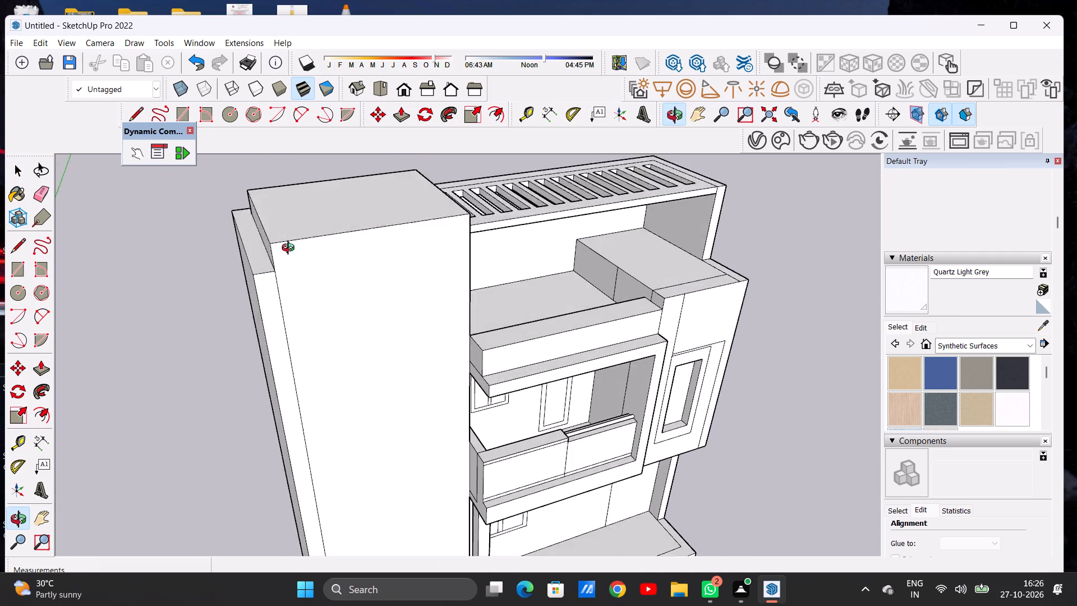
middle_click_drag(291, 249, 285, 267)
scroll(299, 228, "down", 3)
scroll(303, 228, "up", 1)
scroll(307, 228, "down", 5)
scroll(315, 219, "up", 1)
scroll(315, 219, "down", 3)
middle_click_drag(270, 227, 567, 251)
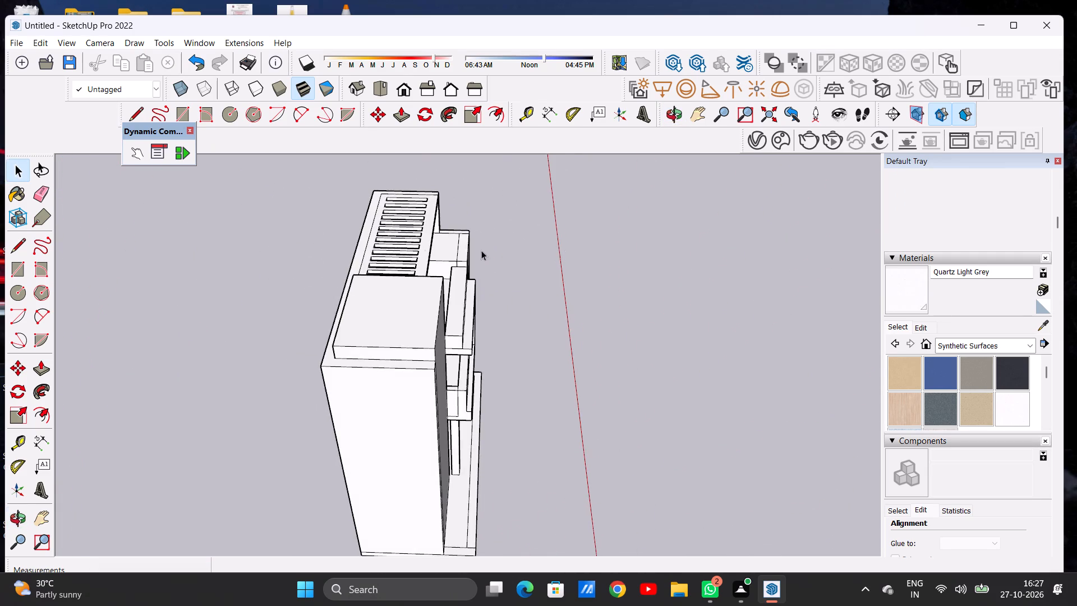
middle_click_drag(343, 252, 508, 223)
scroll(410, 308, "up", 11)
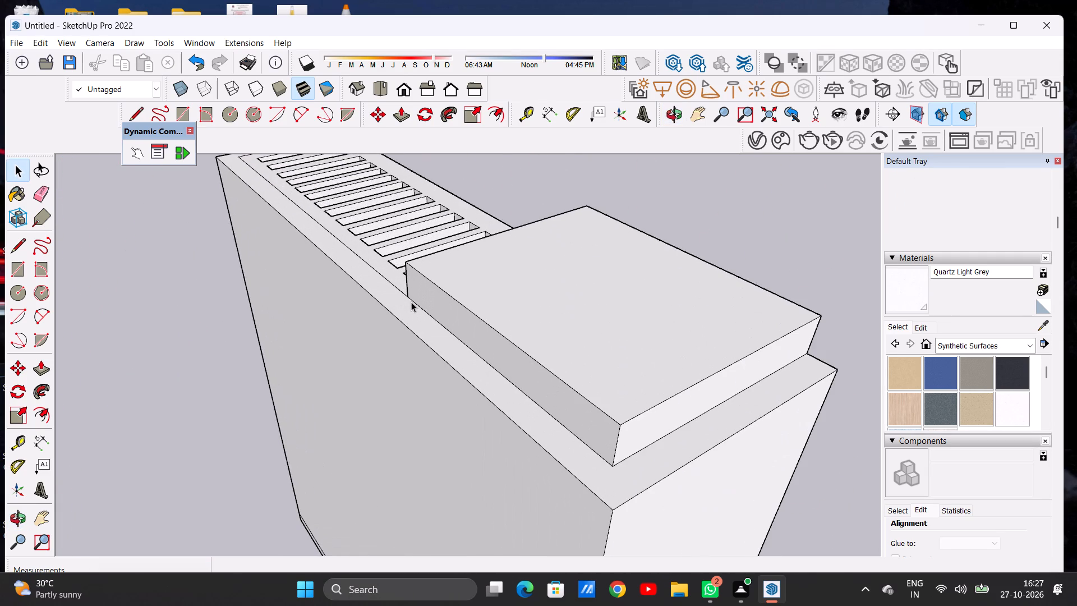
key("l")
scroll(411, 302, "up", 6)
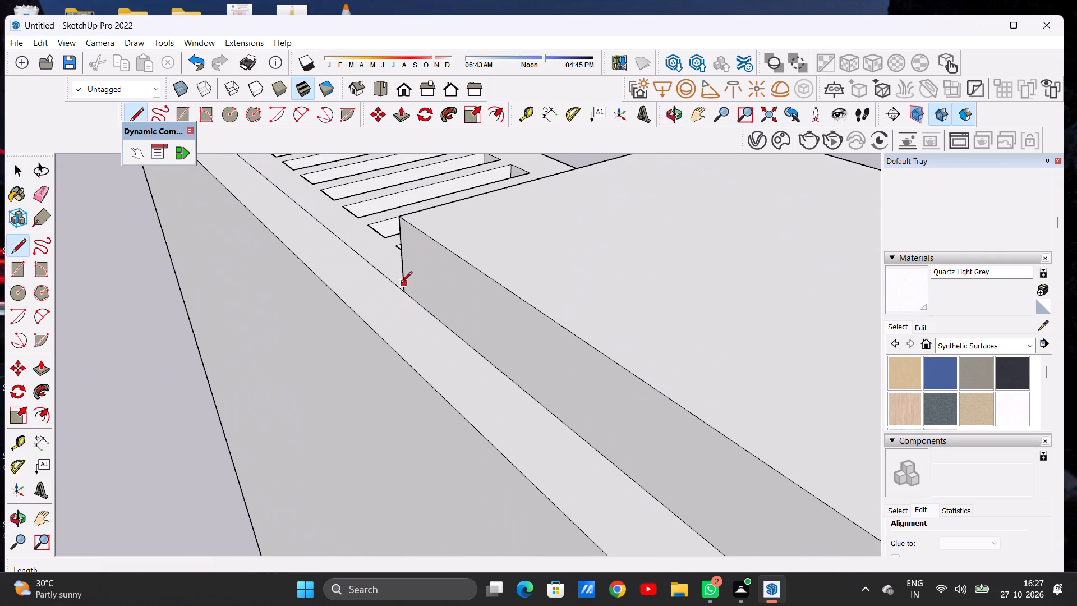
left_click(404, 290)
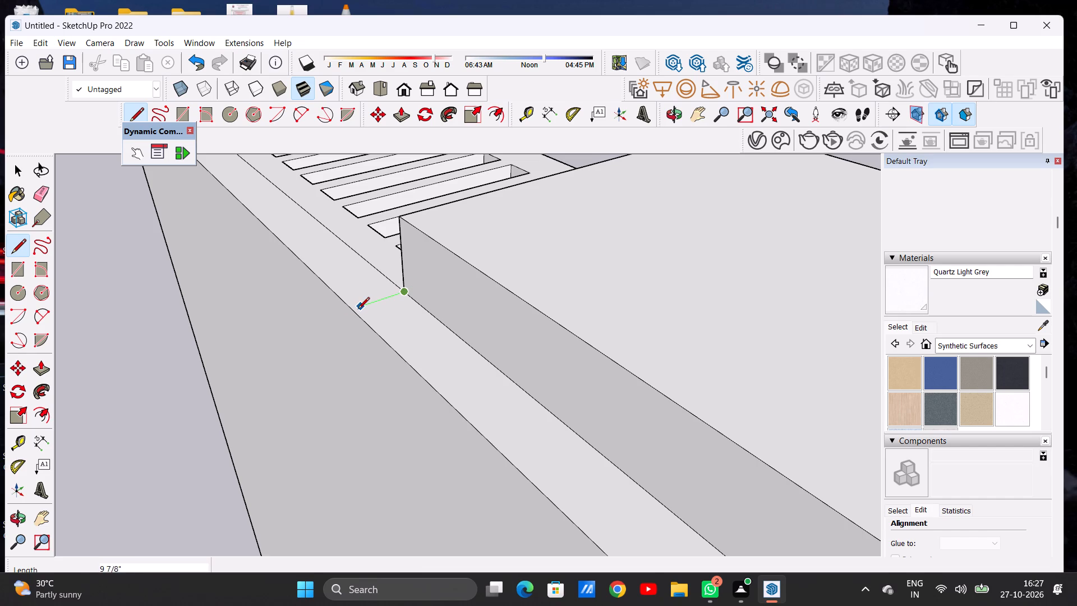
left_click(357, 309)
Push/Pull the L-shaped rim around the raised part up 1' 3 7/8", level with the raised top.
scroll(372, 286, "down", 12)
scroll(506, 387, "up", 1)
scroll(506, 387, "down", 1)
scroll(506, 386, "up", 5)
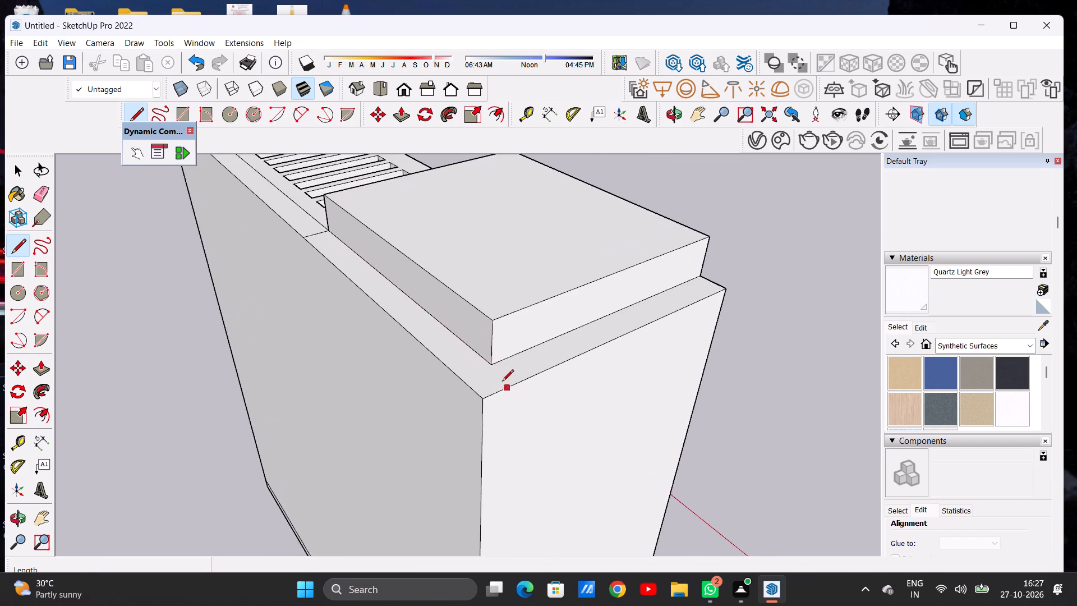
scroll(502, 382, "up", 8)
key("space")
type("P")
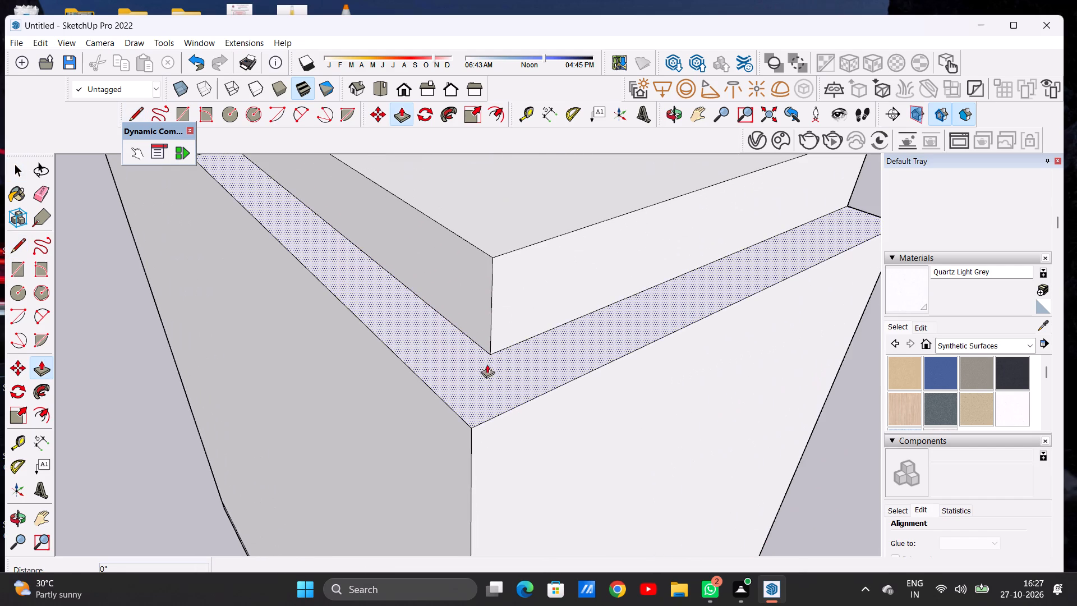
left_click(482, 379)
left_click(498, 255)
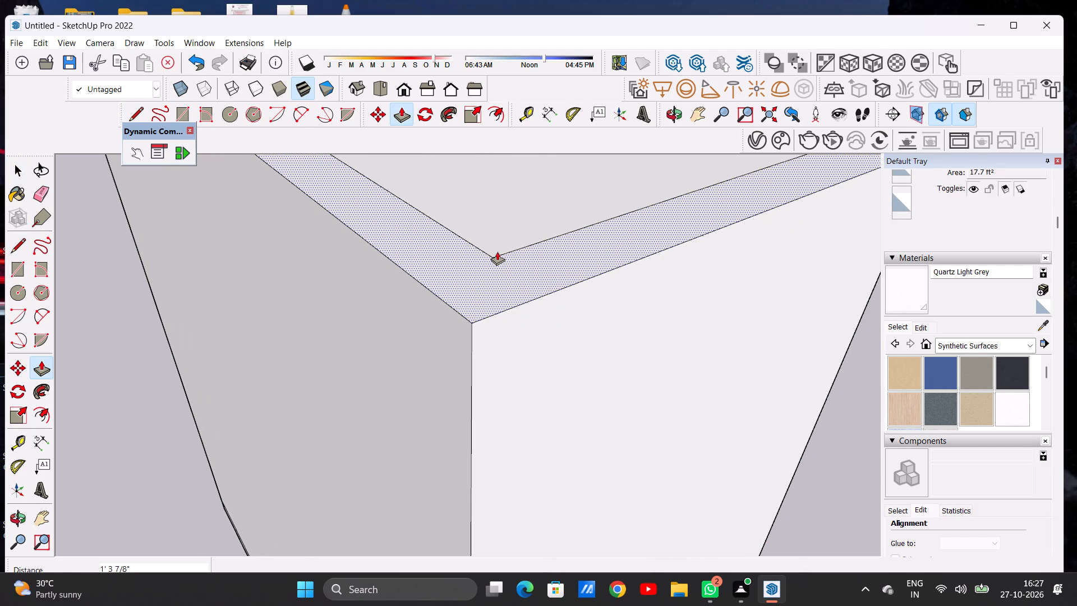
key("space")
Erase the two leftover edges between rim and inner area on the tall block's top to merge them into one face.
scroll(452, 334, "down", 2)
scroll(449, 339, "up", 1)
scroll(448, 339, "down", 20)
scroll(448, 339, "down", 4)
middle_click_drag(522, 299, 161, 242)
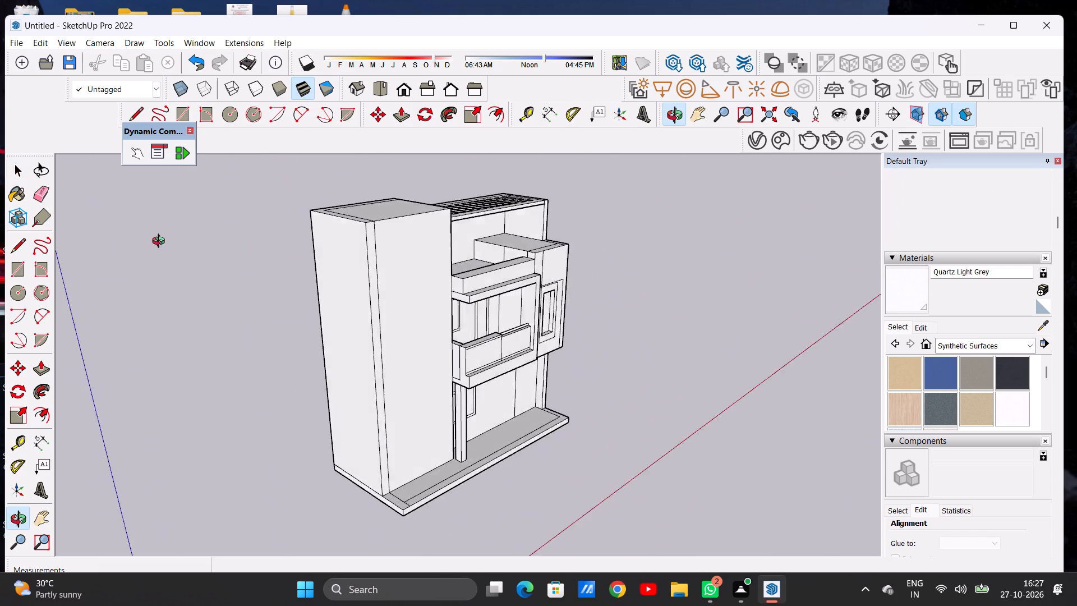
middle_click_drag(161, 242, 165, 240)
middle_click_drag(346, 260, 143, 328)
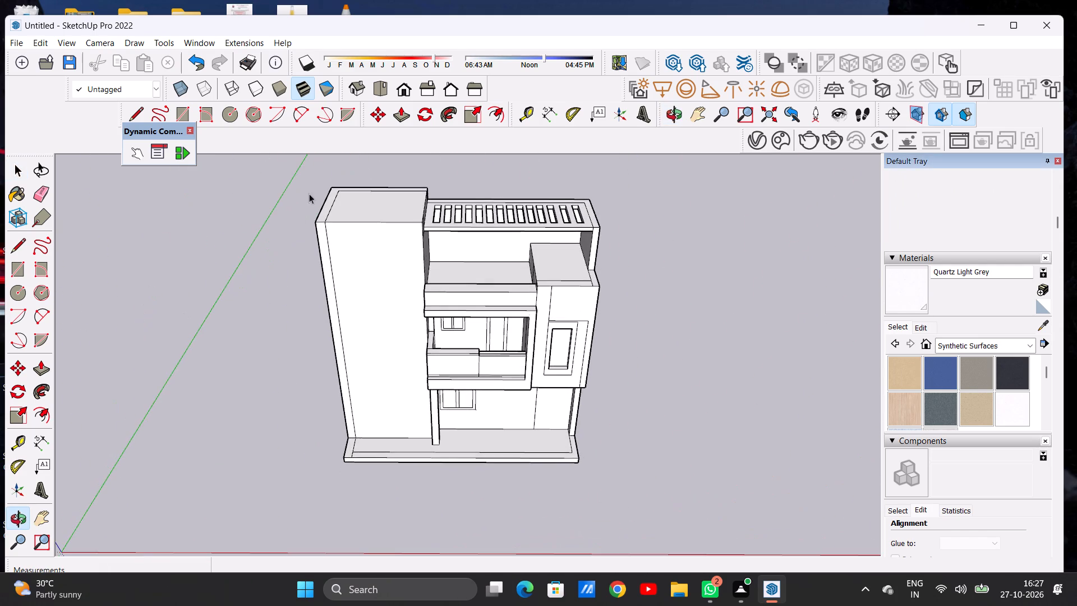
scroll(324, 201, "up", 4)
scroll(357, 205, "down", 1)
scroll(357, 205, "up", 4)
middle_click_drag(352, 195, 344, 357)
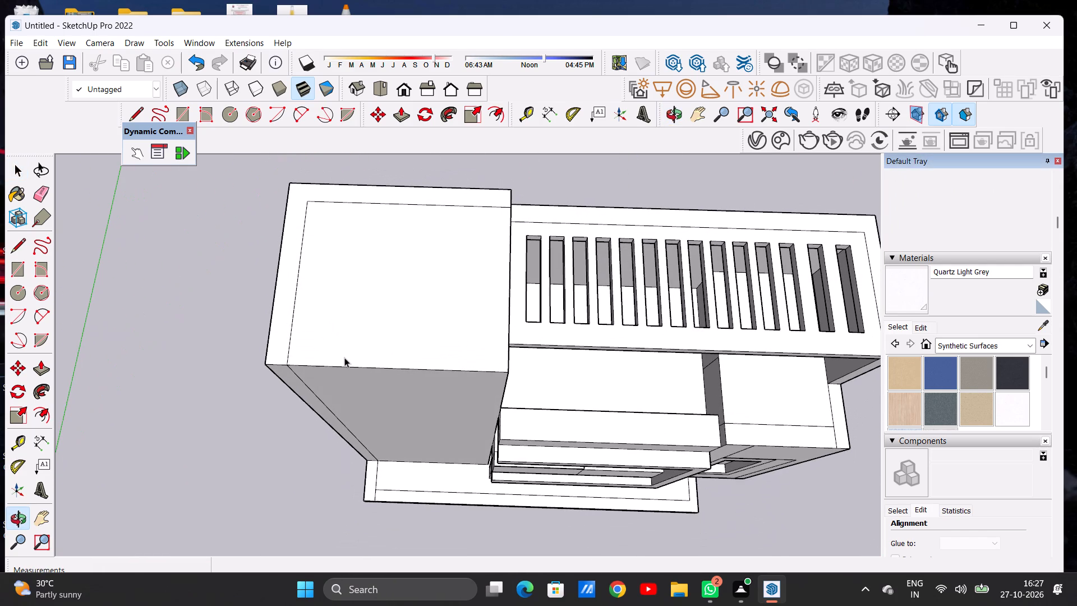
key("e")
scroll(382, 210, "up", 3)
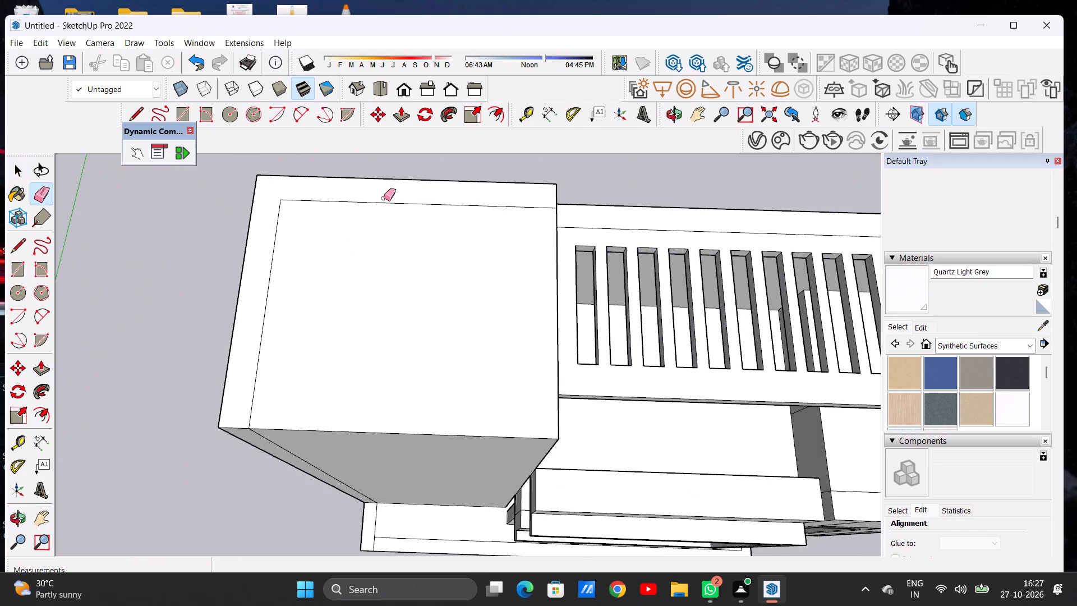
left_click_drag(384, 198, 383, 211)
left_click_drag(264, 286, 269, 293)
key("space")
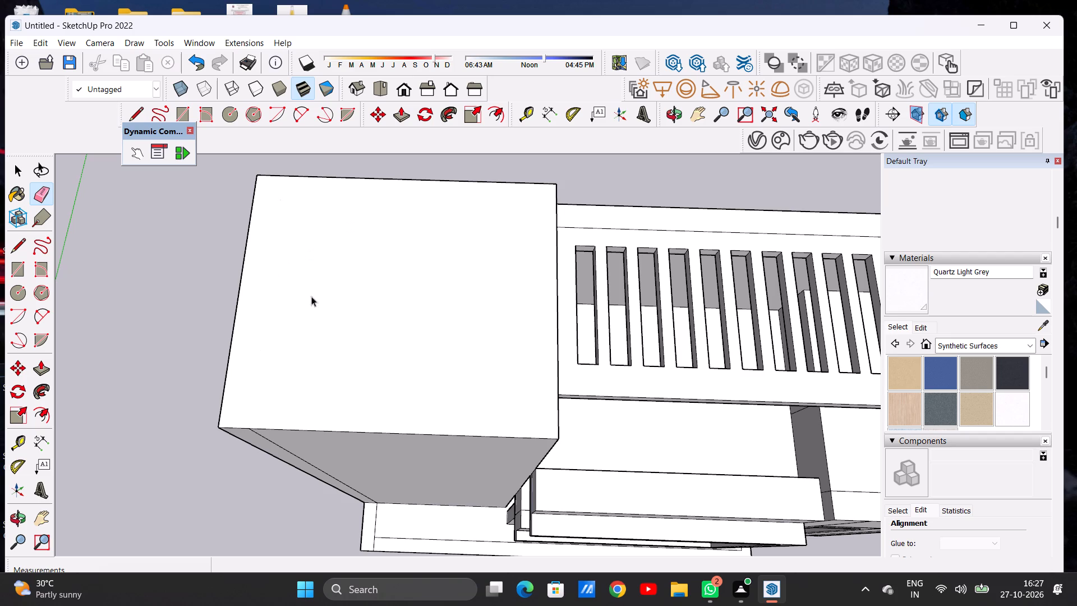
Push/Pull the tall block's merged top face up about 5 1/16" to form a first band.
scroll(335, 301, "down", 20)
scroll(335, 301, "down", 1)
middle_click_drag(373, 370, 382, 238)
scroll(403, 300, "up", 6)
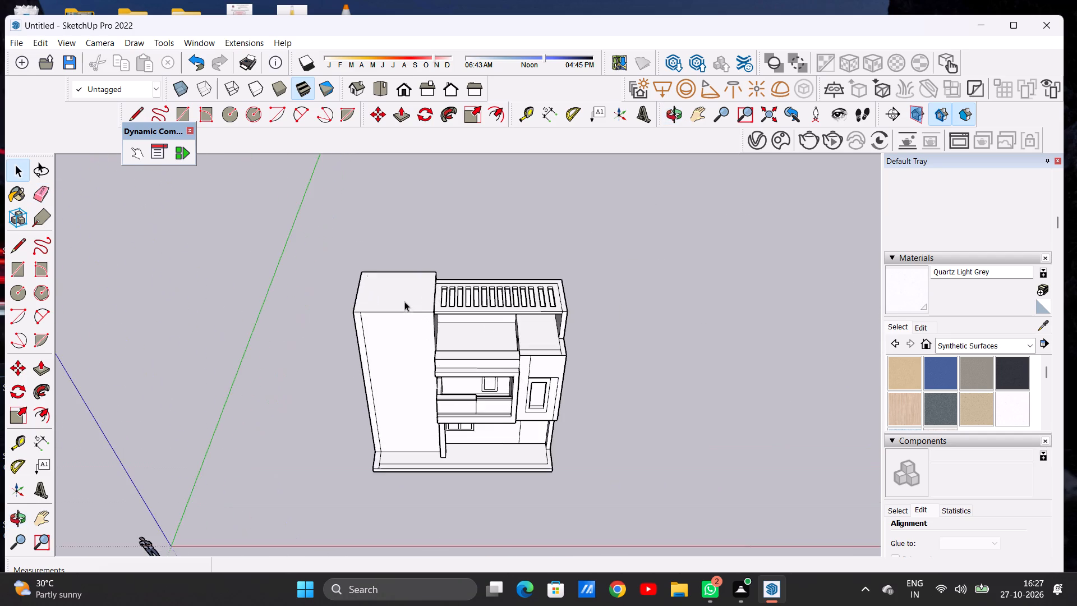
middle_click_drag(403, 316, 399, 253)
scroll(458, 298, "up", 6)
middle_click_drag(386, 351, 387, 262)
scroll(387, 262, "up", 4)
scroll(399, 261, "down", 1)
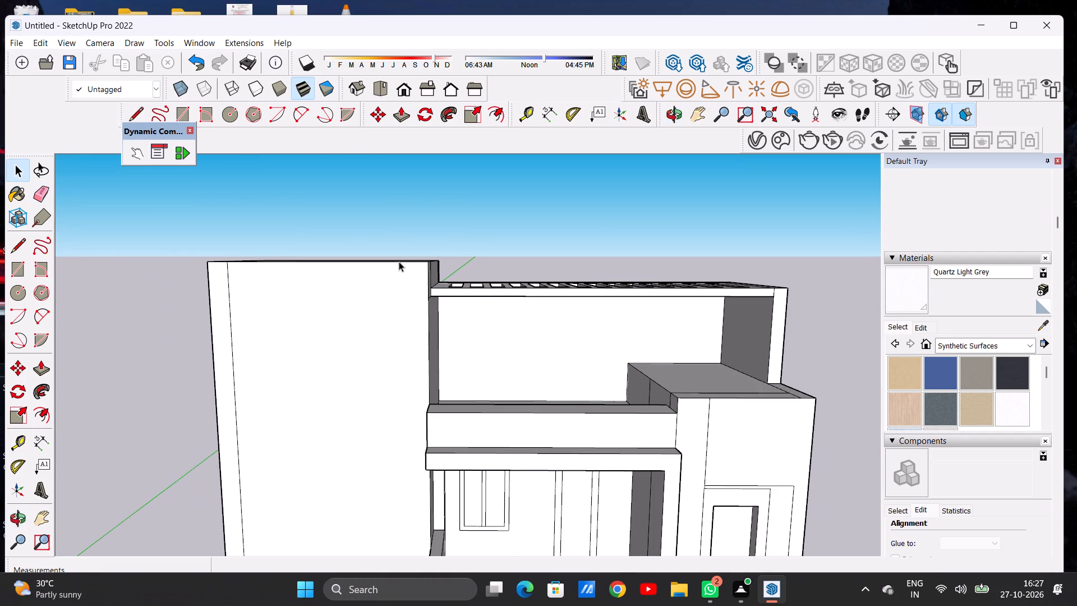
key("p")
middle_click_drag(398, 283, 397, 318)
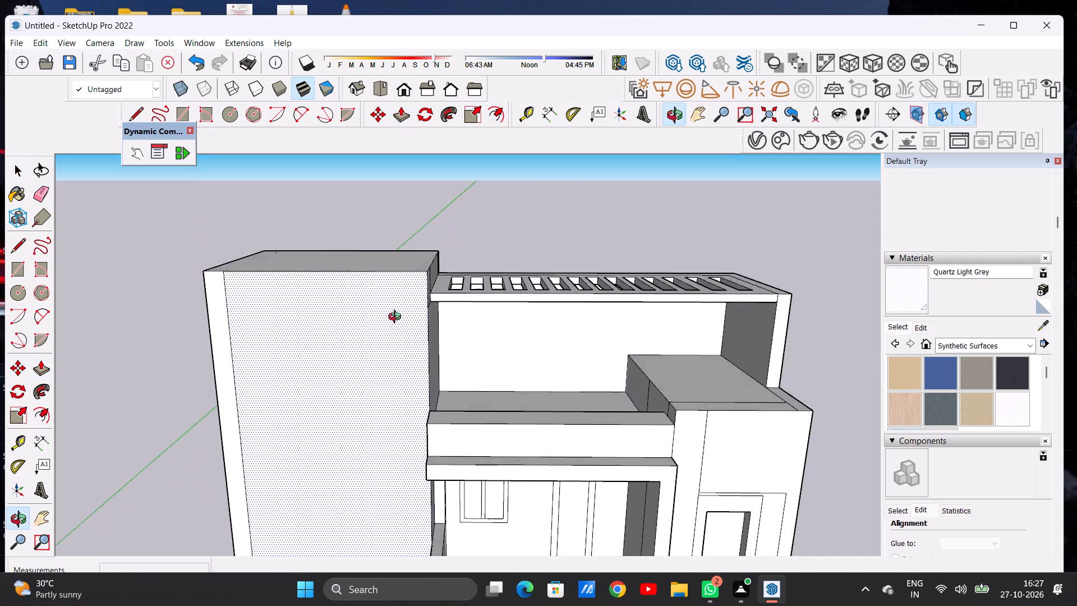
middle_click_drag(397, 318, 397, 346)
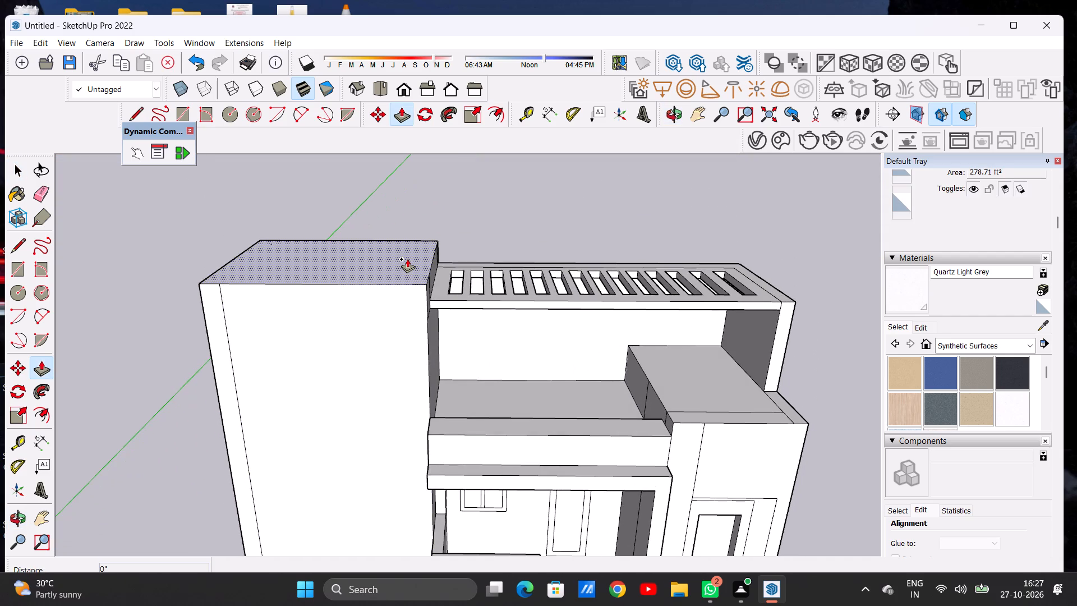
left_click(407, 259)
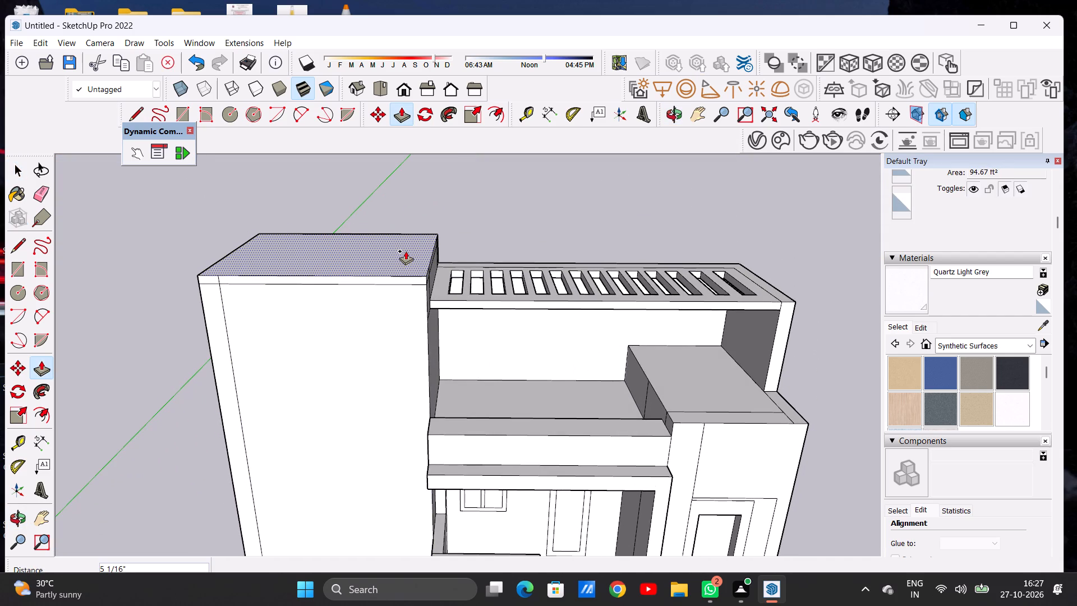
left_click(406, 251)
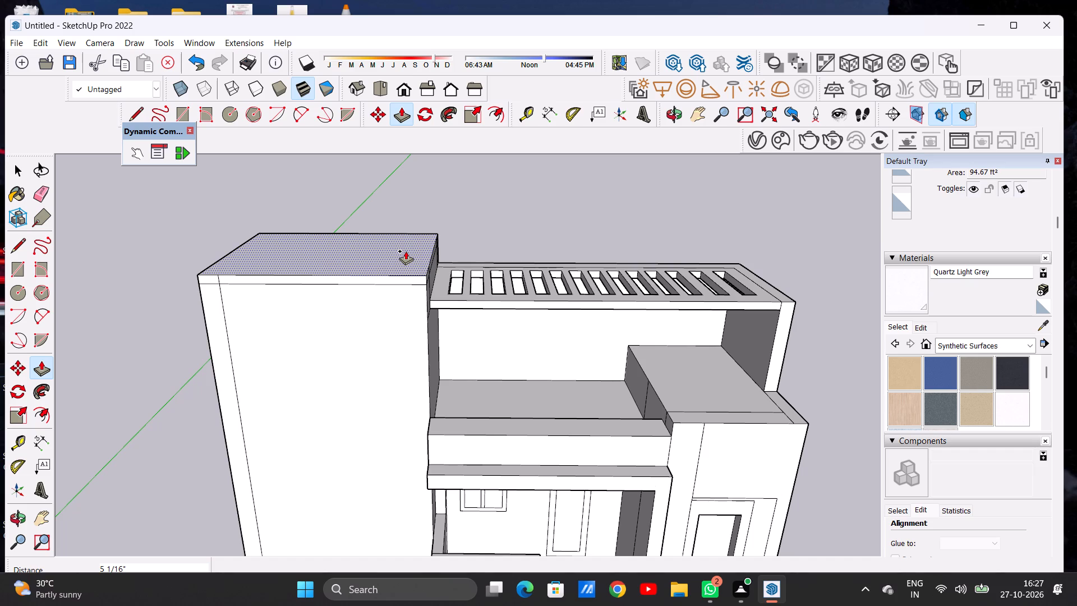
Push/Pull the tall block's top face up another 5 3/16" or so as a second band above the first.
scroll(430, 269, "up", 2)
left_click(419, 261)
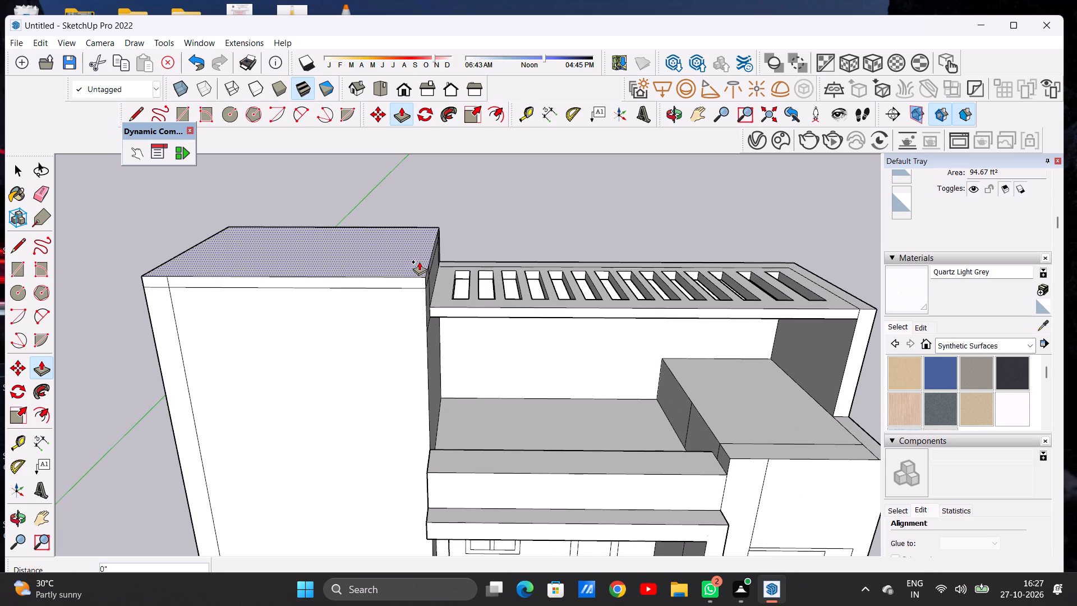
left_click(419, 251)
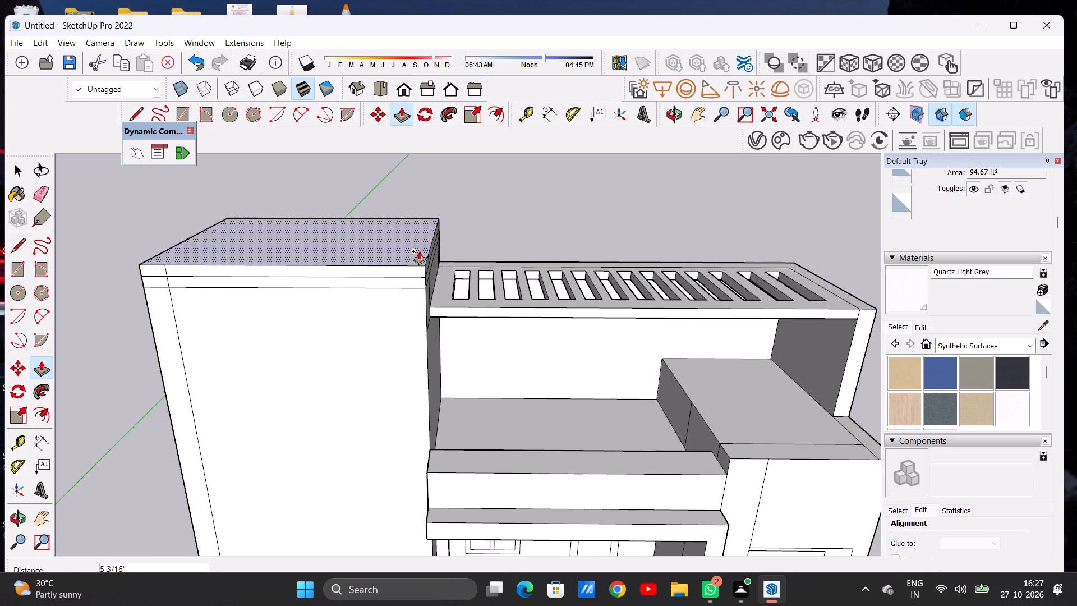
key("space")
Erase the short vertical edges crossing the two top bands on the tall block's side facing the slotted slab.
scroll(338, 242, "down", 4)
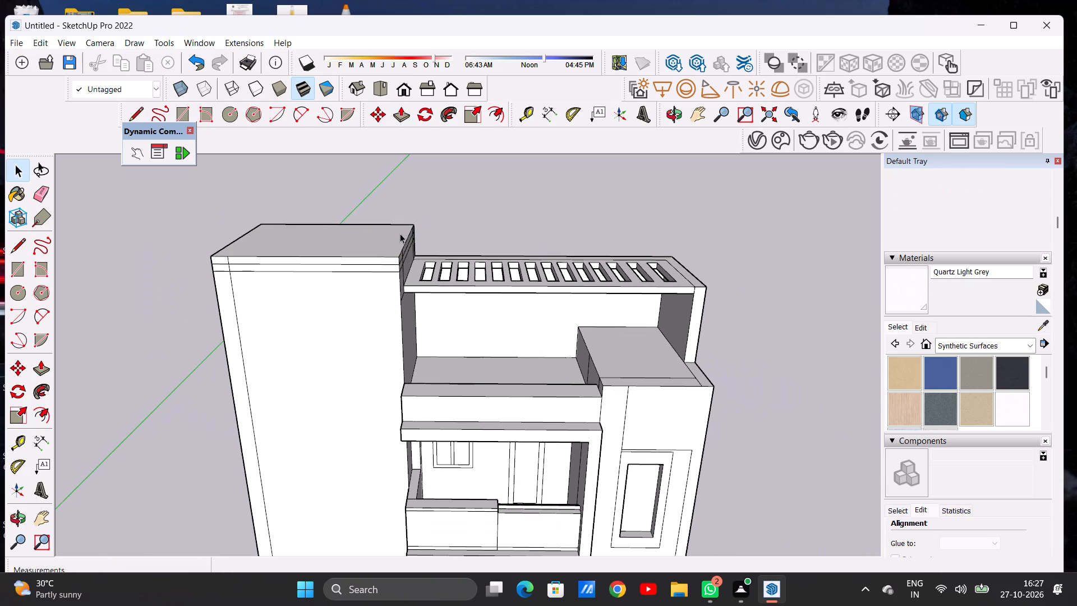
scroll(398, 238, "down", 1)
middle_click_drag(395, 269, 293, 249)
scroll(423, 244, "up", 2)
scroll(420, 244, "down", 1)
scroll(419, 243, "up", 11)
key("e")
scroll(389, 247, "up", 5)
left_click_drag(381, 244, 394, 239)
left_click_drag(390, 268, 380, 277)
scroll(386, 256, "down", 5)
scroll(509, 232, "up", 3)
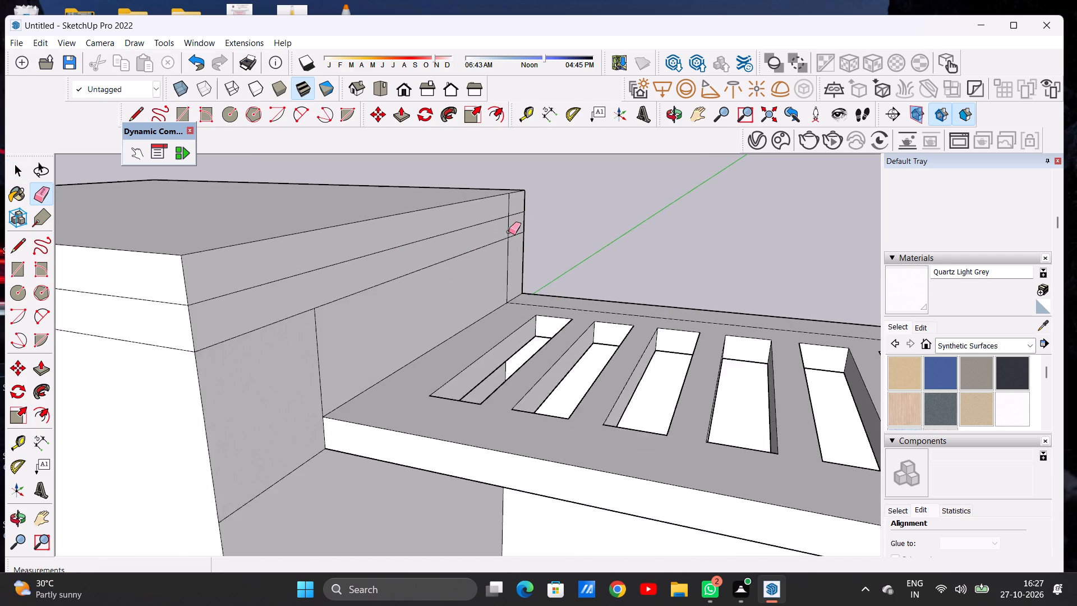
scroll(509, 232, "up", 6)
left_click_drag(510, 223, 502, 228)
left_click_drag(510, 182, 498, 191)
scroll(511, 218, "down", 2)
scroll(512, 222, "up", 1)
scroll(512, 223, "down", 4)
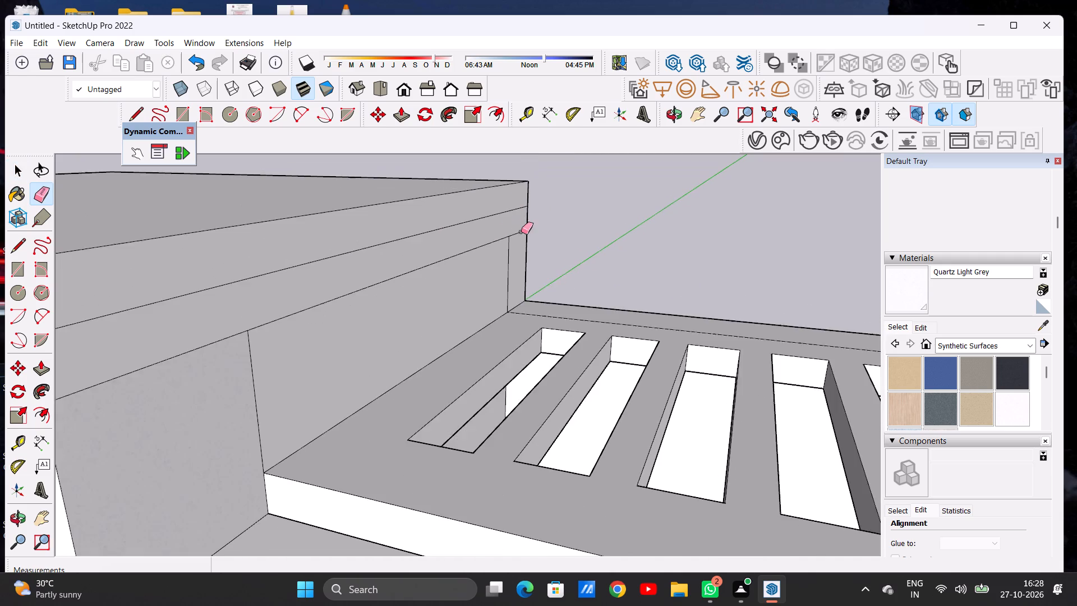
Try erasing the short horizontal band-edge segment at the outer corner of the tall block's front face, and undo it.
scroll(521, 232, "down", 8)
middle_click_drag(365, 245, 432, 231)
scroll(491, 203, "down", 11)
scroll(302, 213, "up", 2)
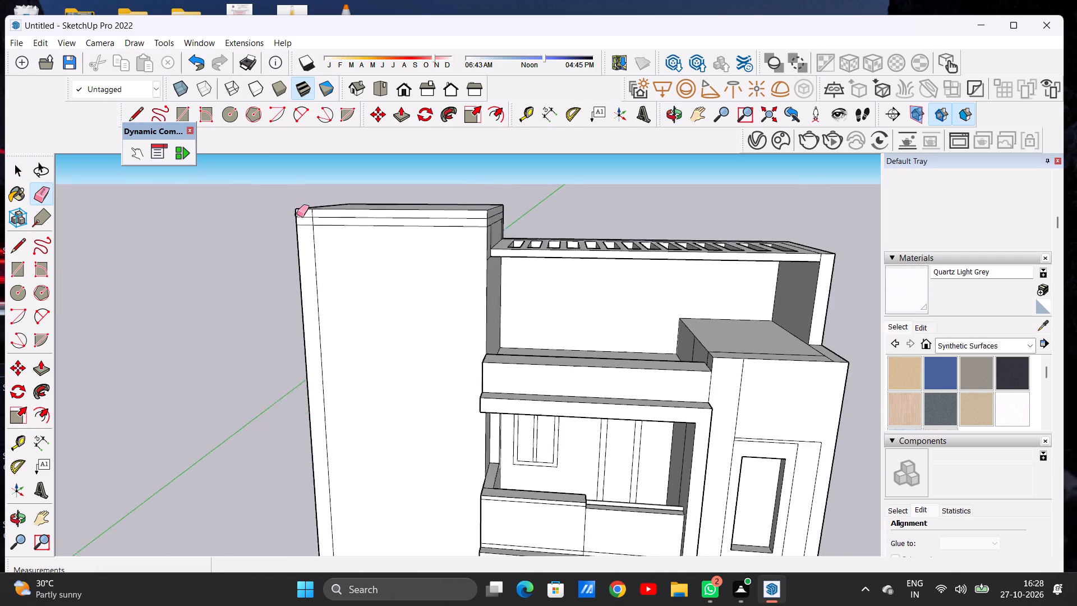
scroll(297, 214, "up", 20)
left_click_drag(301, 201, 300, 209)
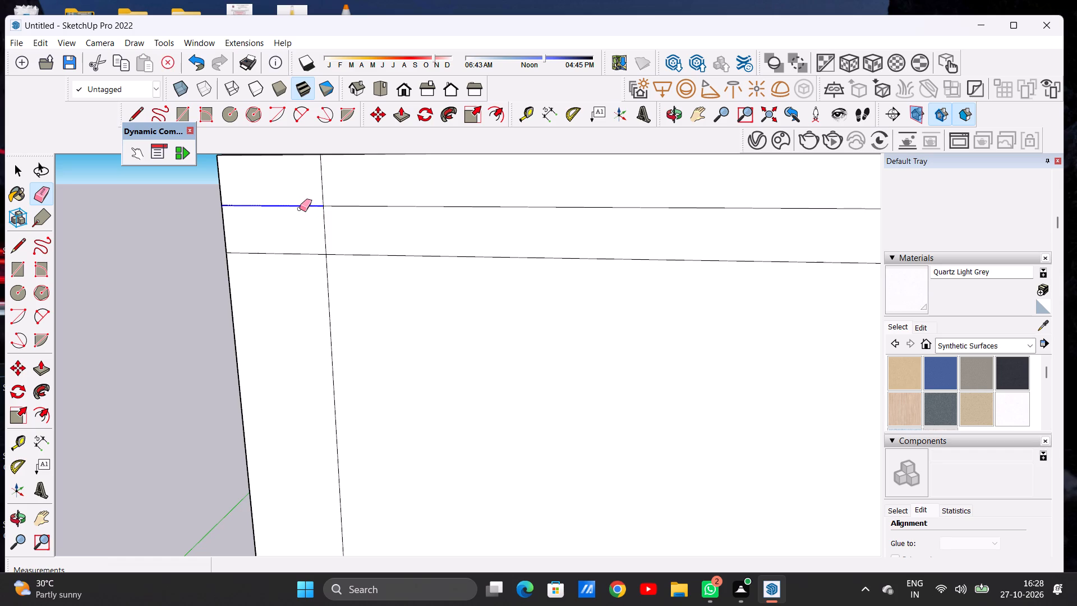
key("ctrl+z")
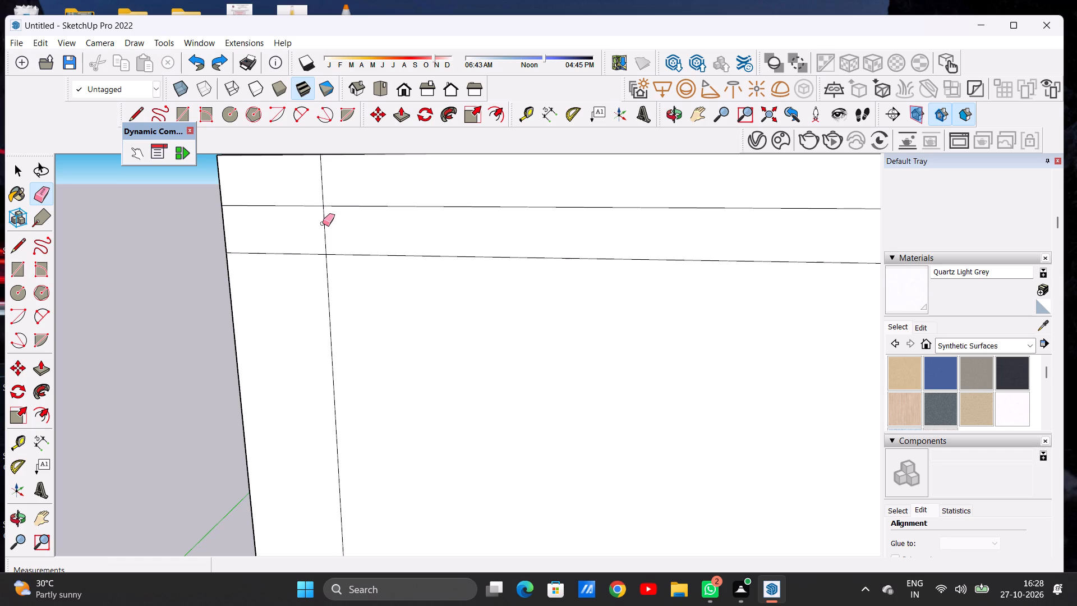
Erase the short vertical edges crossing the two top bands on the tall block's front face.
left_click_drag(321, 187, 325, 192)
left_click_drag(331, 221, 321, 227)
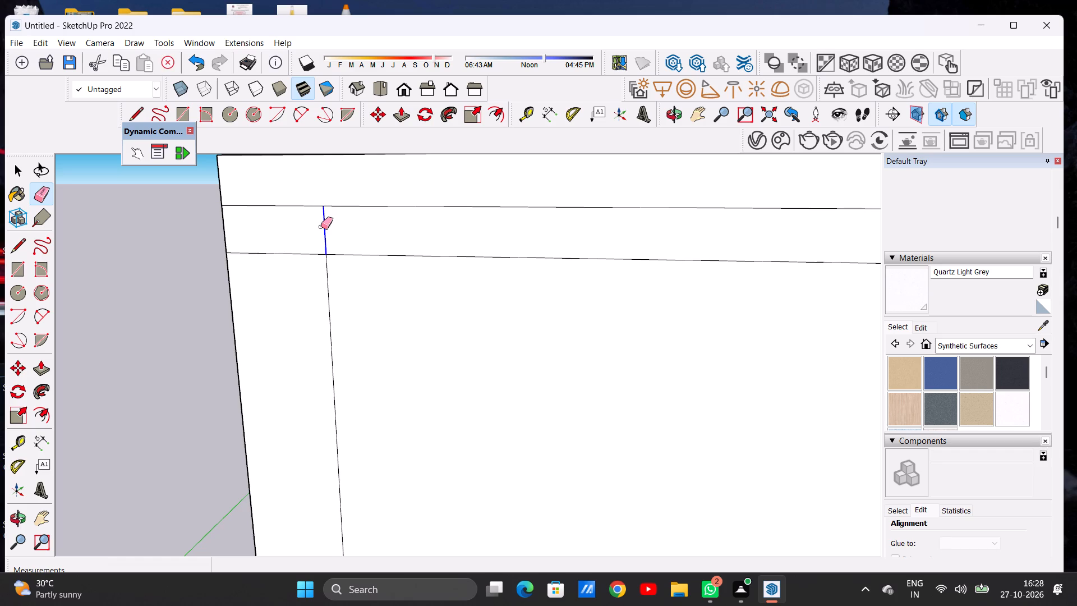
key("space")
Push/Pull the upper band's front face outward about 9 15/16" at the top of the tall block.
scroll(277, 249, "down", 4)
scroll(277, 249, "up", 1)
scroll(277, 249, "down", 12)
scroll(303, 214, "up", 1)
scroll(304, 214, "down", 6)
middle_click_drag(432, 242, 373, 252)
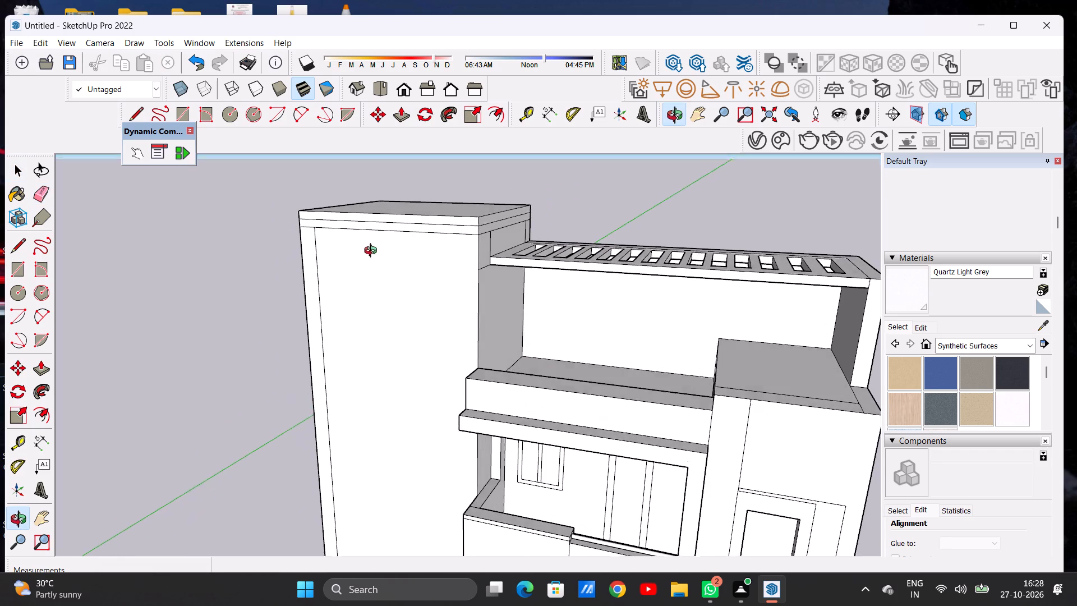
middle_click_drag(373, 252, 372, 255)
key("p")
scroll(468, 218, "up", 3)
scroll(468, 218, "down", 1)
scroll(468, 218, "up", 3)
scroll(477, 218, "down", 1)
scroll(477, 218, "up", 2)
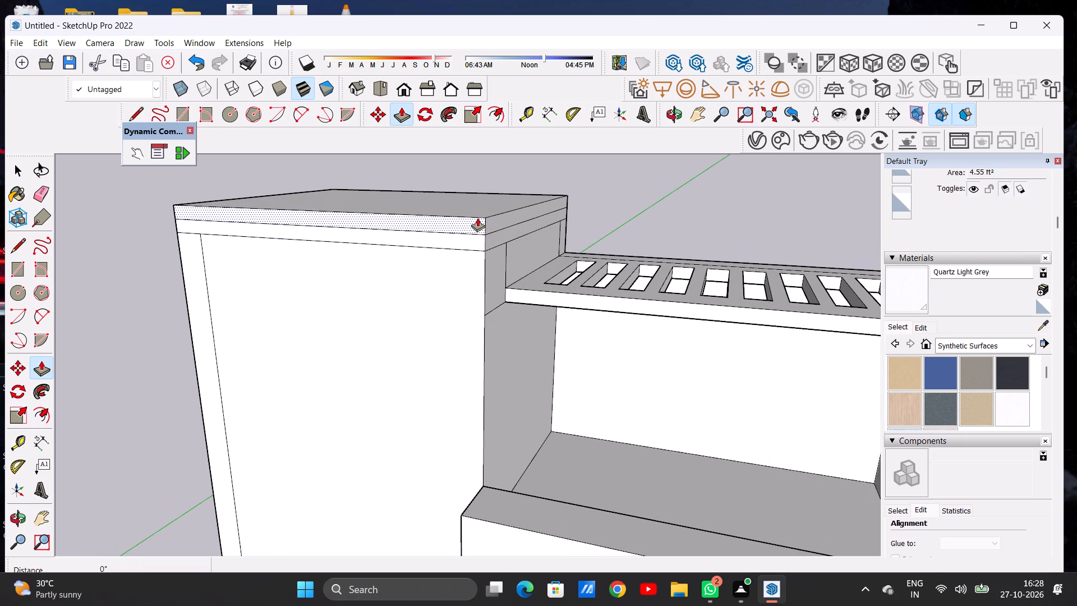
left_click(477, 218)
left_click(467, 226)
Push/Pull the lower band's front face outward about 5 3/16", keeping it stepped back beneath the upper band.
middle_click_drag(472, 241, 383, 250)
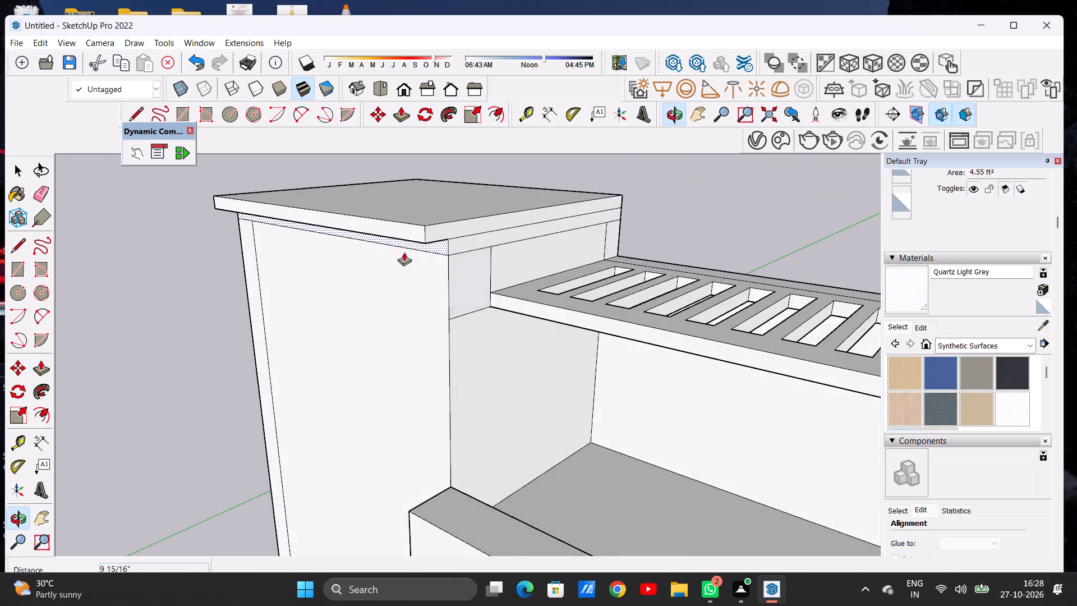
scroll(435, 249, "up", 11)
left_click(446, 241)
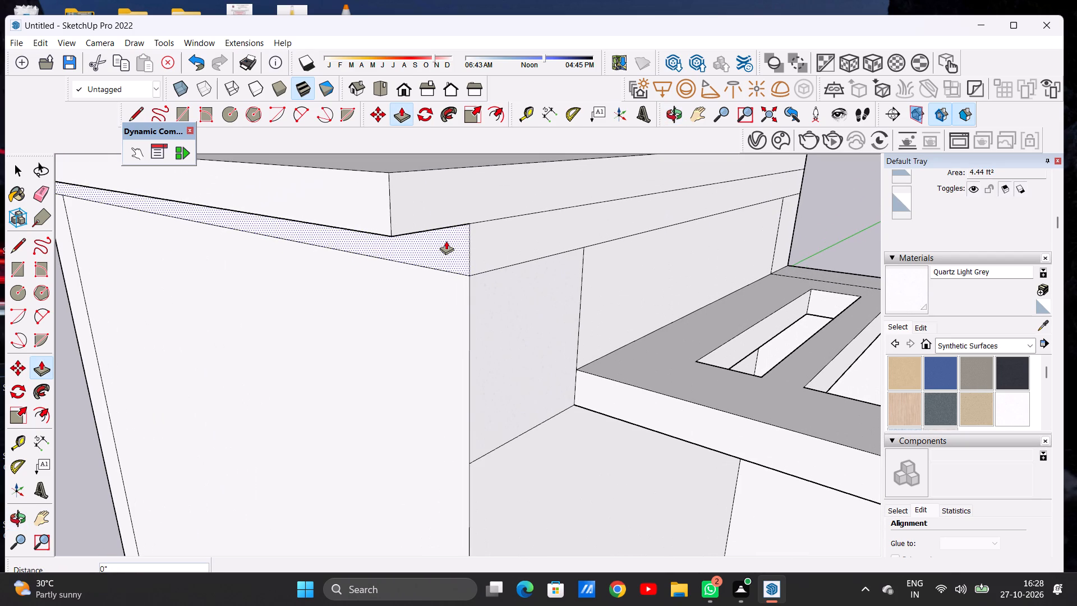
left_click(407, 241)
Push/Pull the side faces of the lower and upper bands outward over the slotted slab side, keeping the upper band projecting farther.
scroll(370, 215, "down", 2)
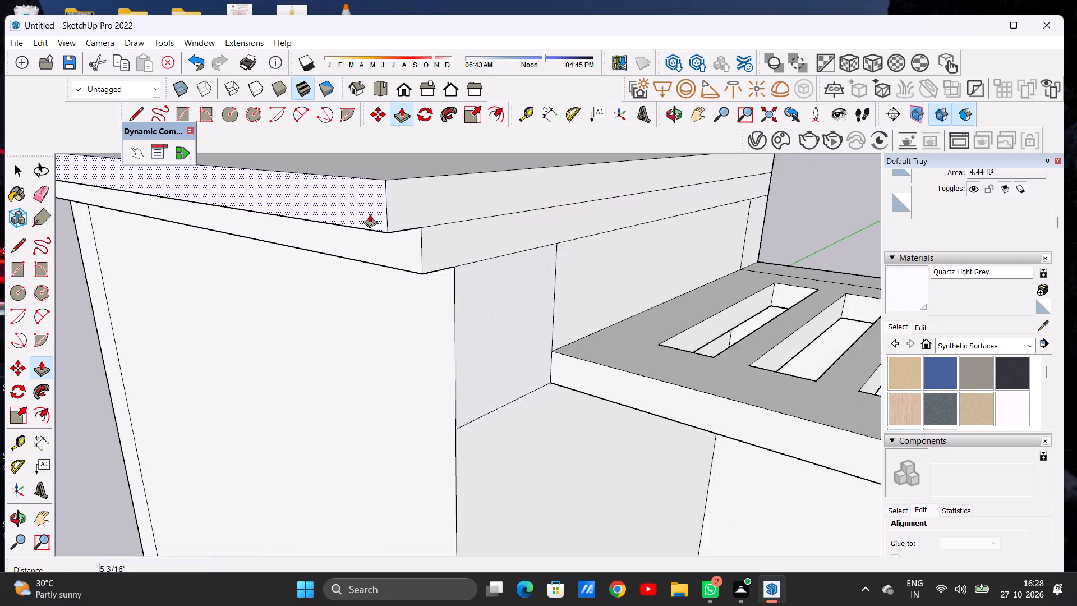
scroll(370, 214, "down", 3)
middle_click_drag(421, 221, 400, 247)
scroll(398, 238, "up", 5)
left_click(411, 271)
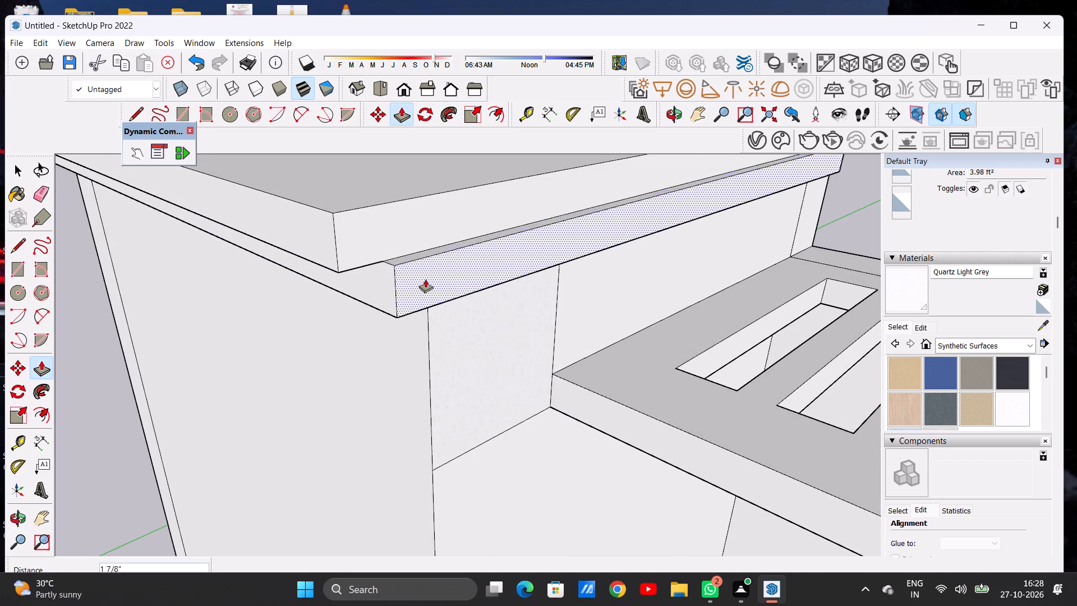
left_click(445, 291)
left_click(410, 224)
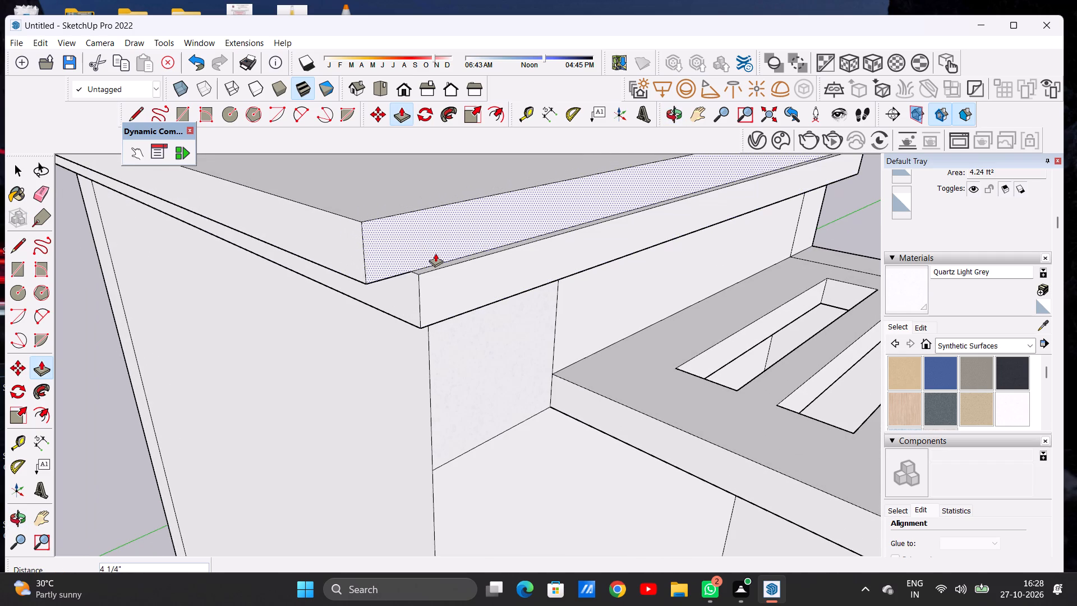
left_click(435, 253)
key("space")
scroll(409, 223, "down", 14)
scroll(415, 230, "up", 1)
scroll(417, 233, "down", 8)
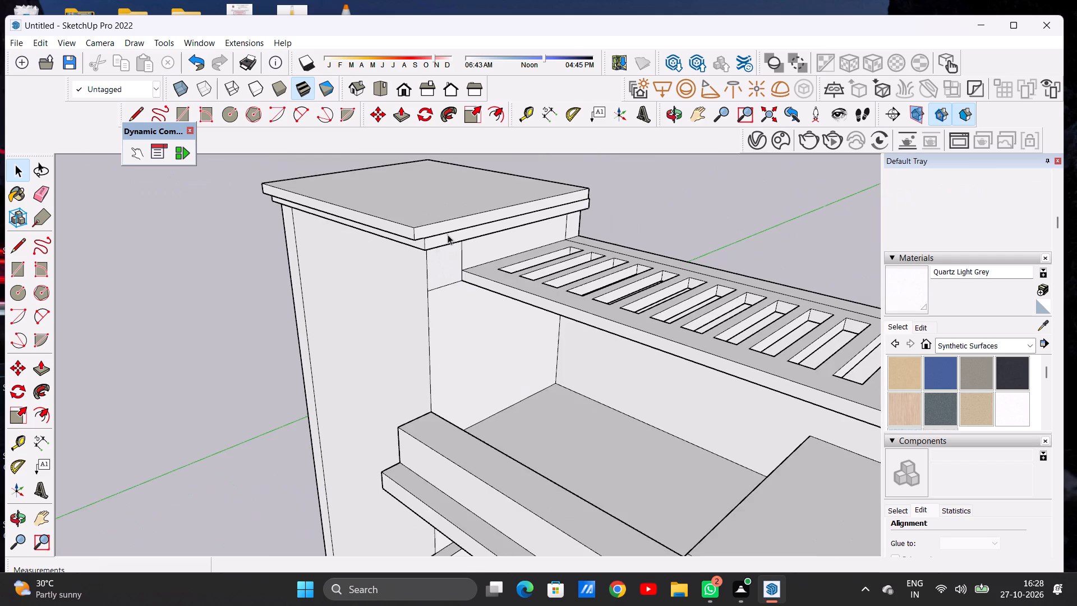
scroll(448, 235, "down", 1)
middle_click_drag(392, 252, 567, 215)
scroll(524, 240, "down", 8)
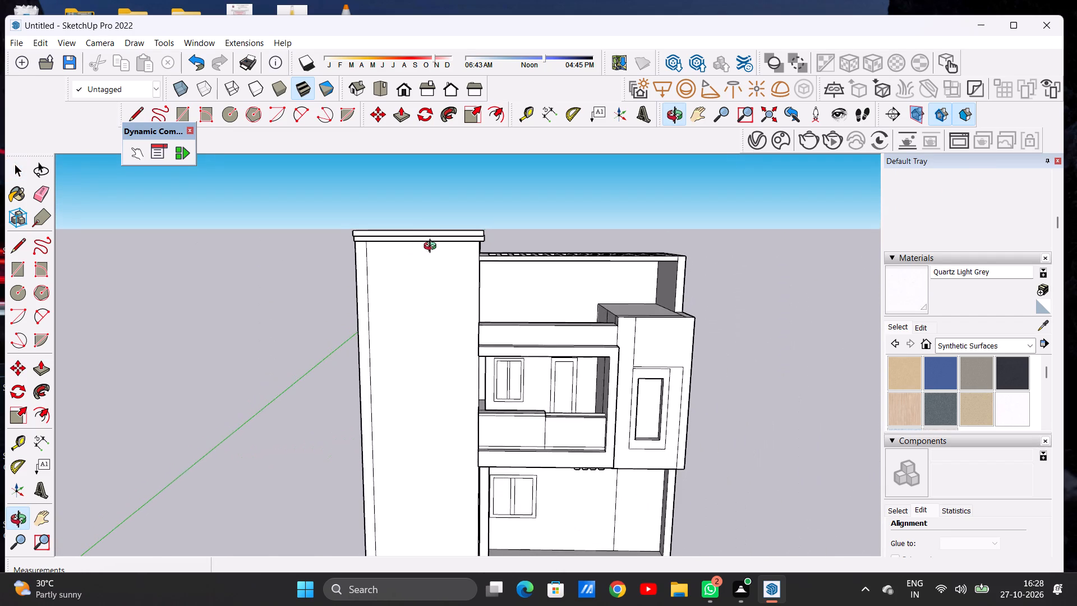
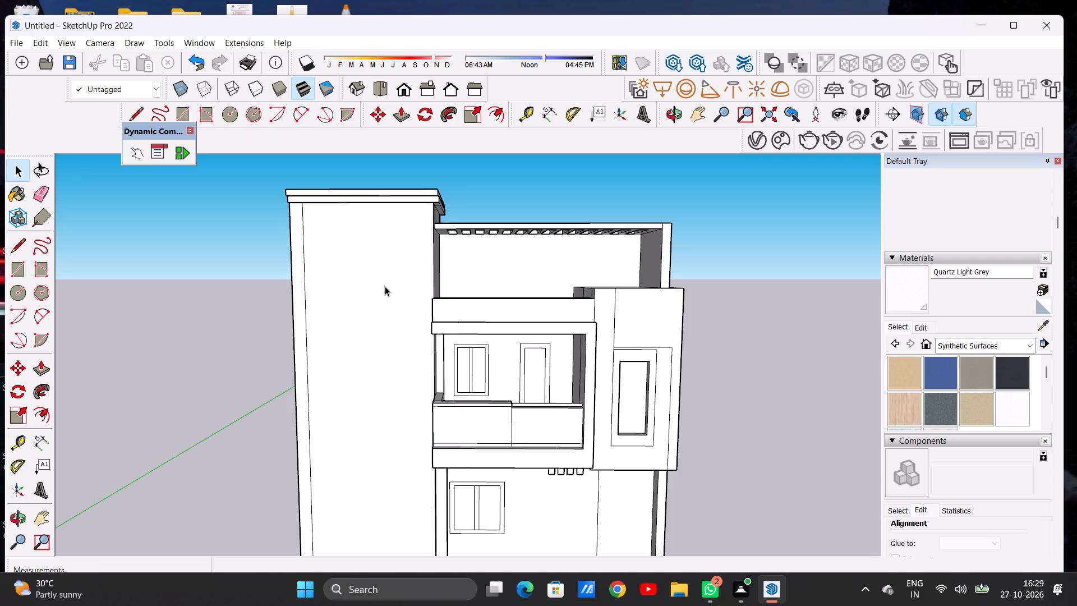
Erase the long vertical edge near the outer side of the tall block's front face.
key("e")
scroll(357, 291, "up", 5)
left_click(283, 314)
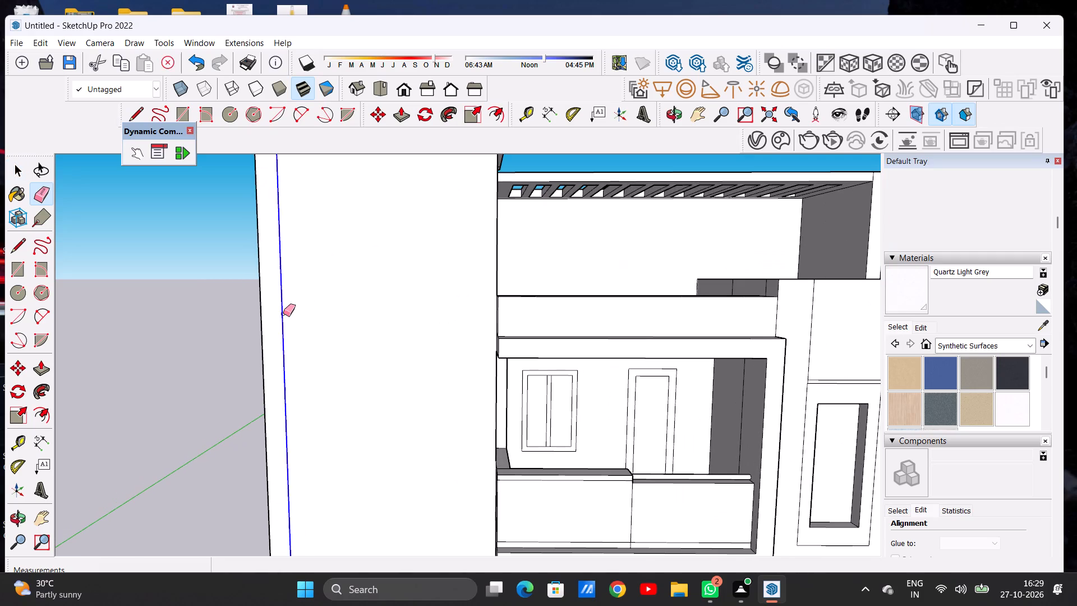
key("space")
Push/Pull the lower cornice band's outer side face outward about 5 15/16", and pull the upper band's side face out above it.
scroll(289, 316, "down", 6)
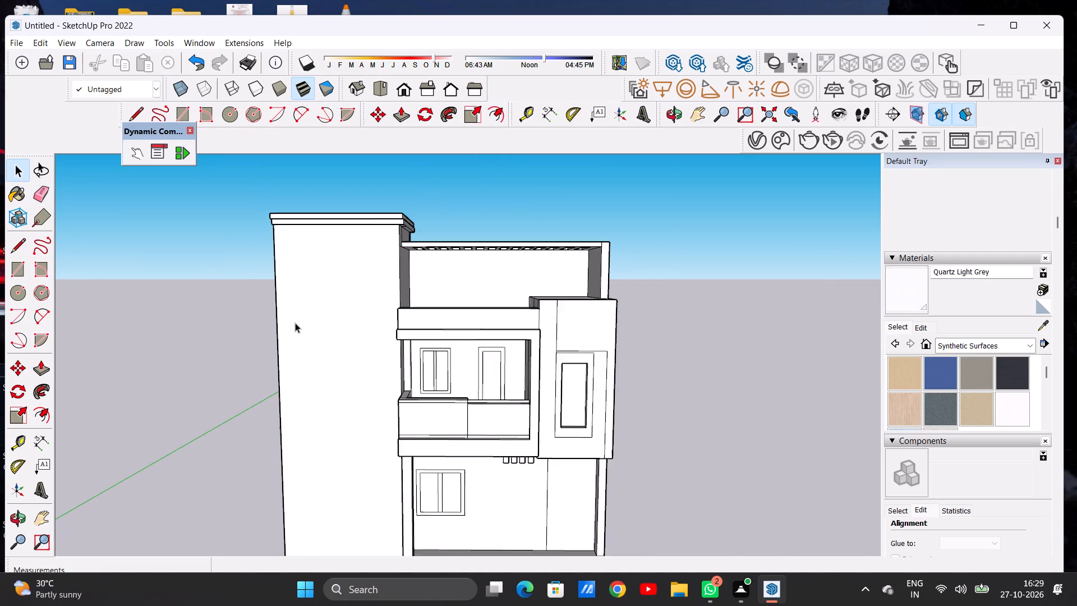
scroll(295, 323, "down", 6)
middle_click_drag(256, 318, 434, 359)
scroll(291, 287, "up", 11)
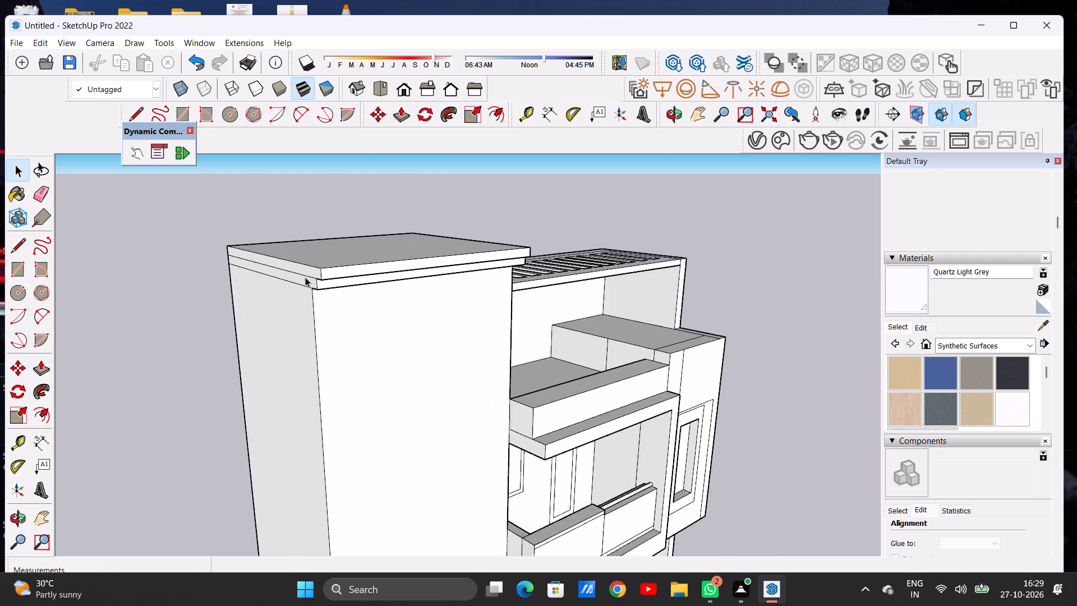
scroll(305, 277, "up", 3)
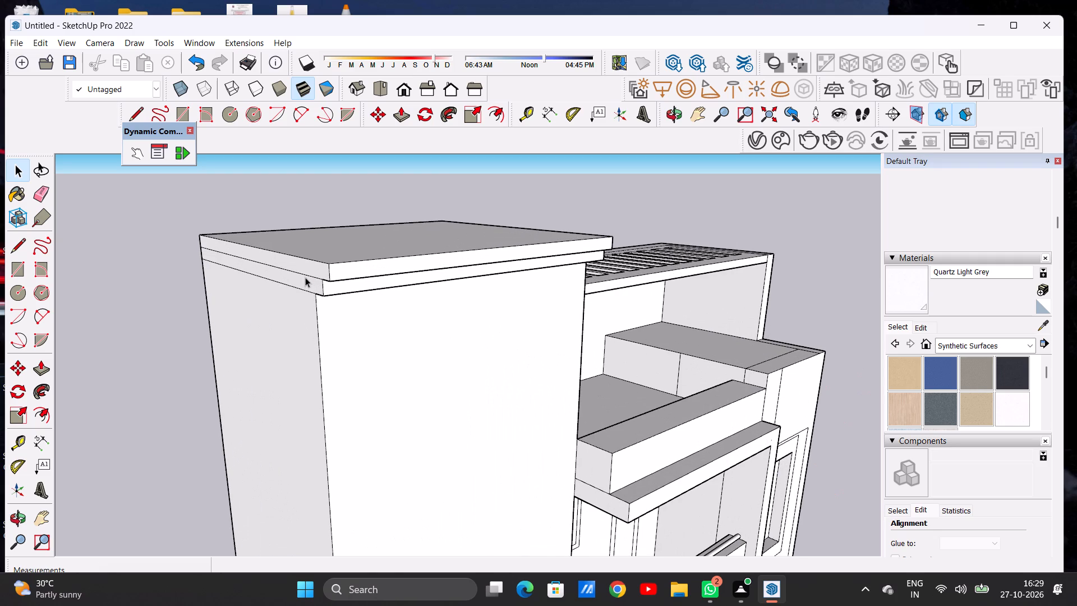
key("p")
scroll(305, 277, "up", 5)
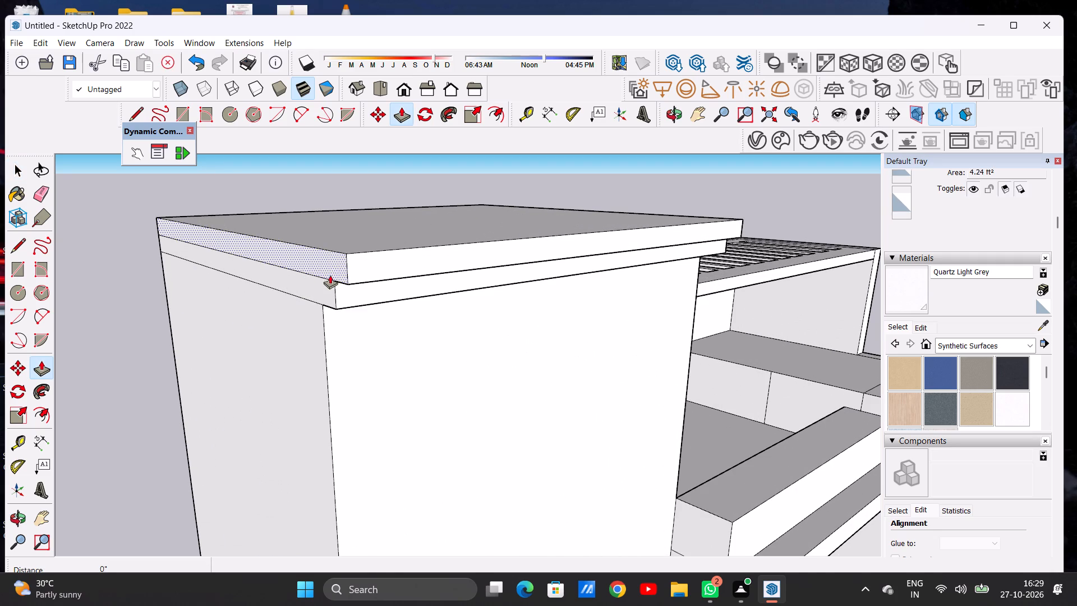
left_click(330, 292)
left_click(299, 292)
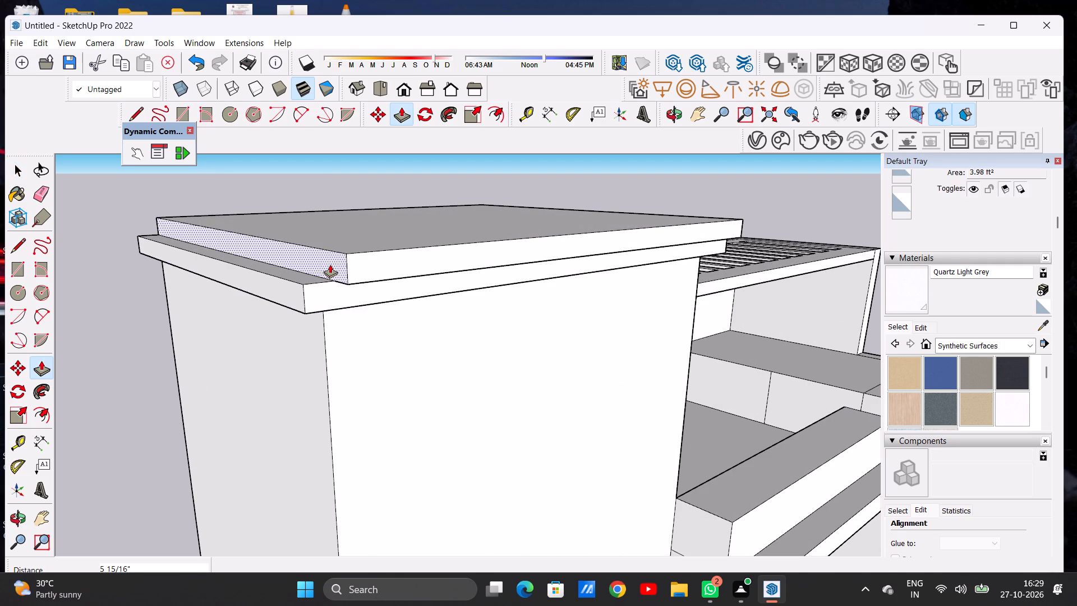
left_click(330, 264)
left_click(306, 269)
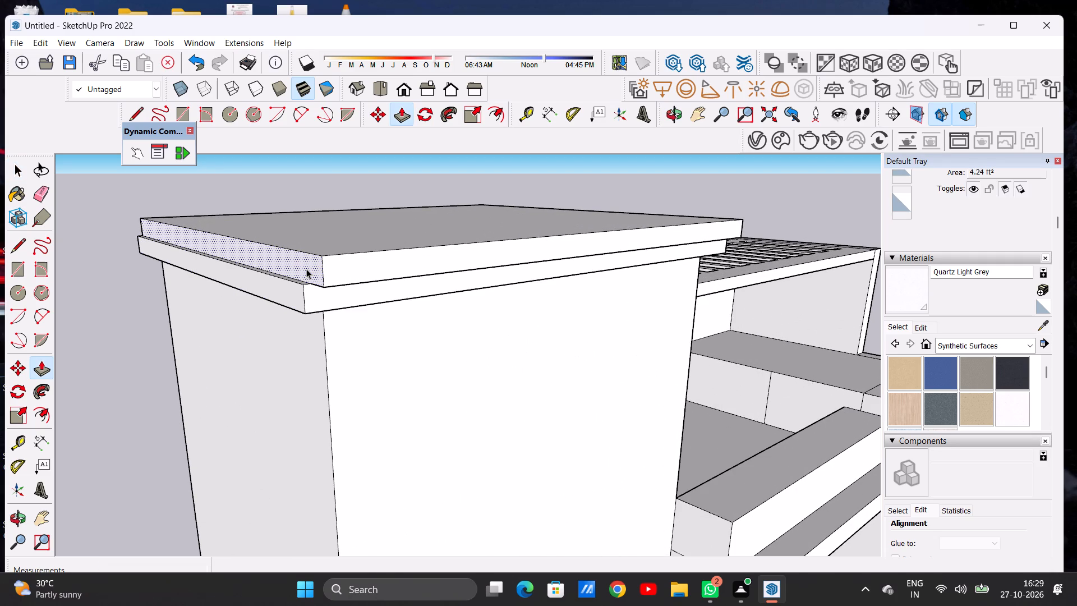
key("space")
Examine the whole house front and the tall block's cornice from several angles and distances.
scroll(305, 274, "down", 6)
middle_click_drag(349, 321, 212, 303)
scroll(393, 299, "down", 17)
scroll(378, 361, "up", 2)
middle_click_drag(383, 378, 369, 355)
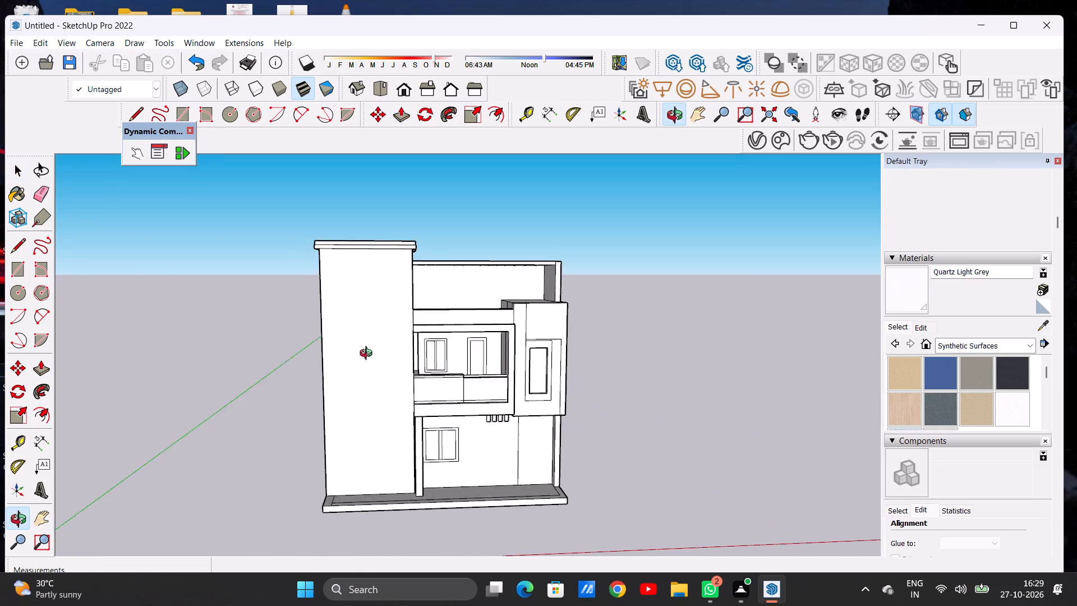
middle_click_drag(369, 355, 347, 364)
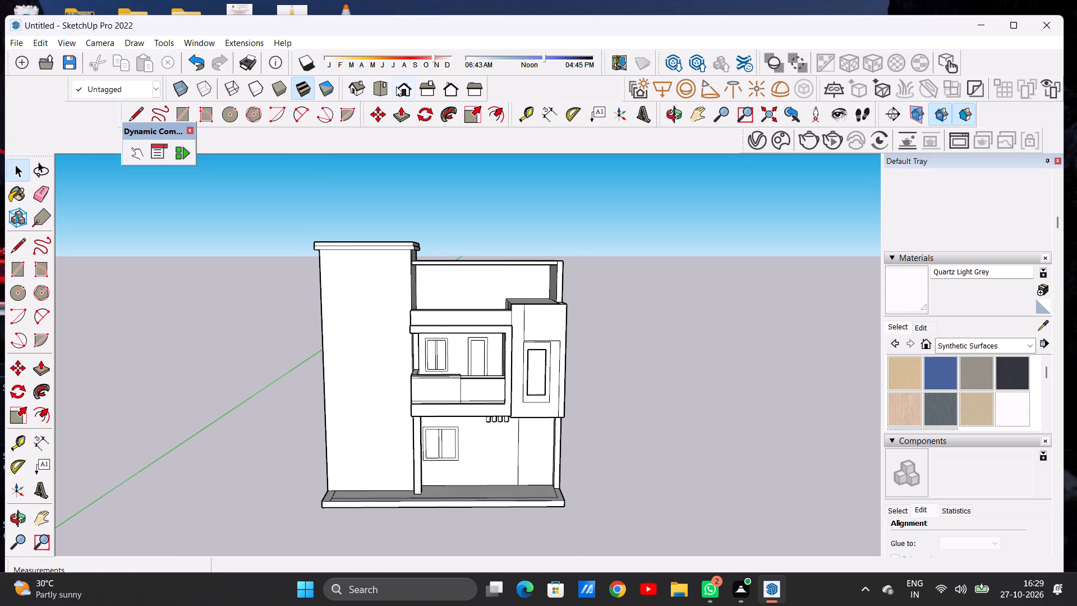
left_click(396, 86)
scroll(374, 247, "up", 3)
middle_click_drag(388, 251, 397, 287)
scroll(384, 236, "down", 2)
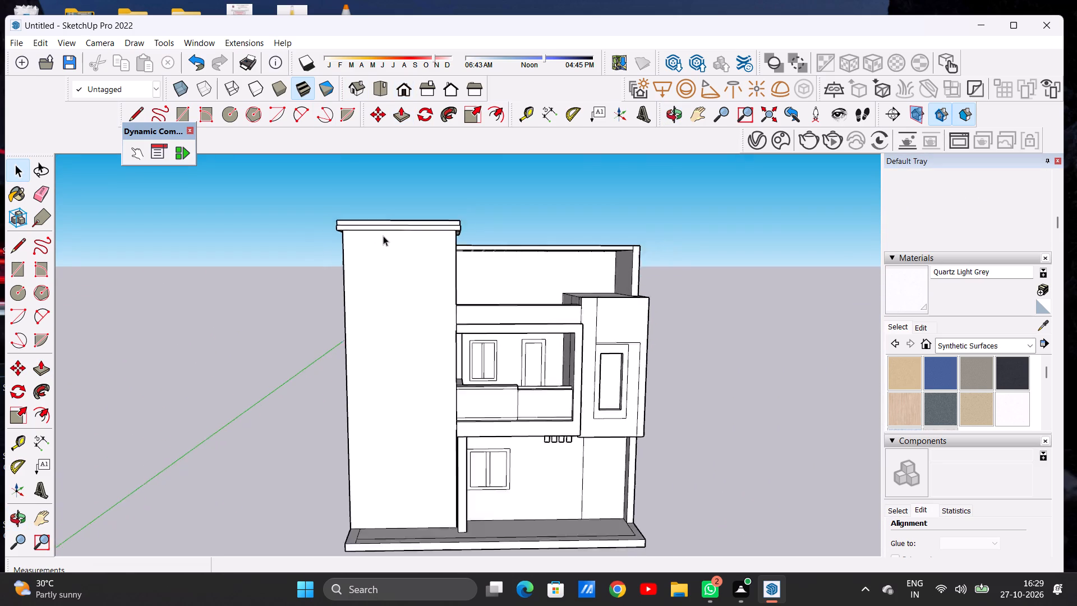
scroll(383, 236, "down", 5)
scroll(411, 268, "up", 7)
scroll(403, 264, "down", 3)
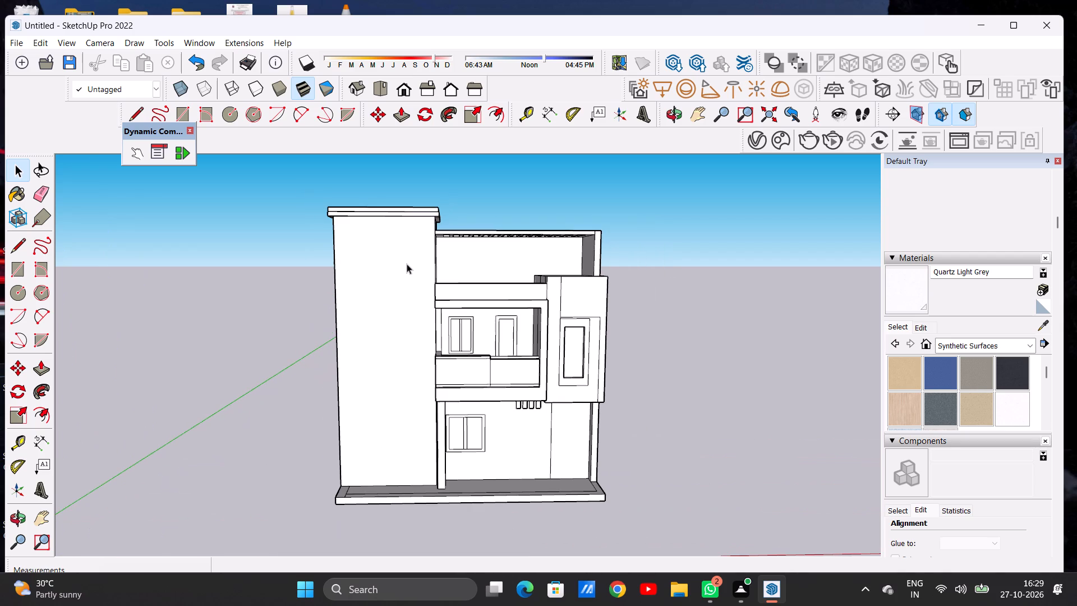
middle_click_drag(389, 267, 366, 285)
scroll(393, 246, "up", 4)
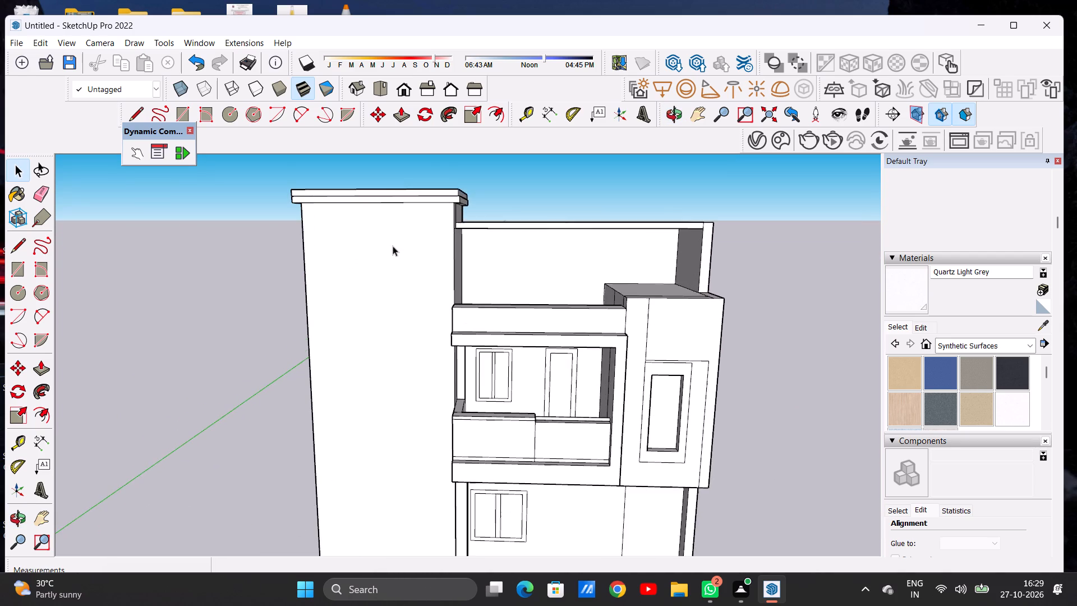
scroll(397, 249, "down", 3)
middle_click_drag(392, 278, 397, 272)
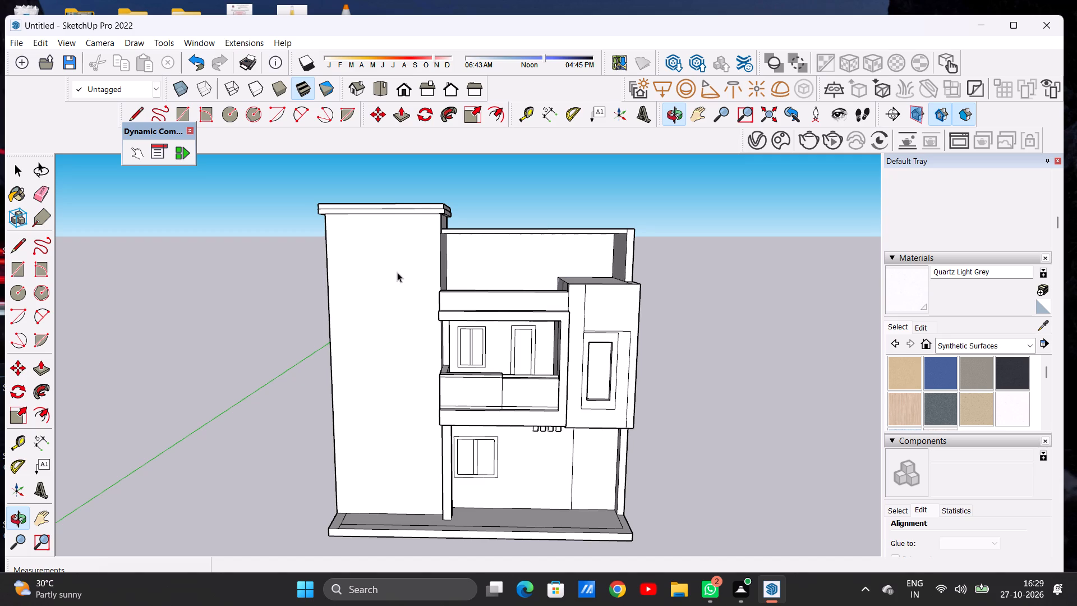
scroll(386, 264, "down", 2)
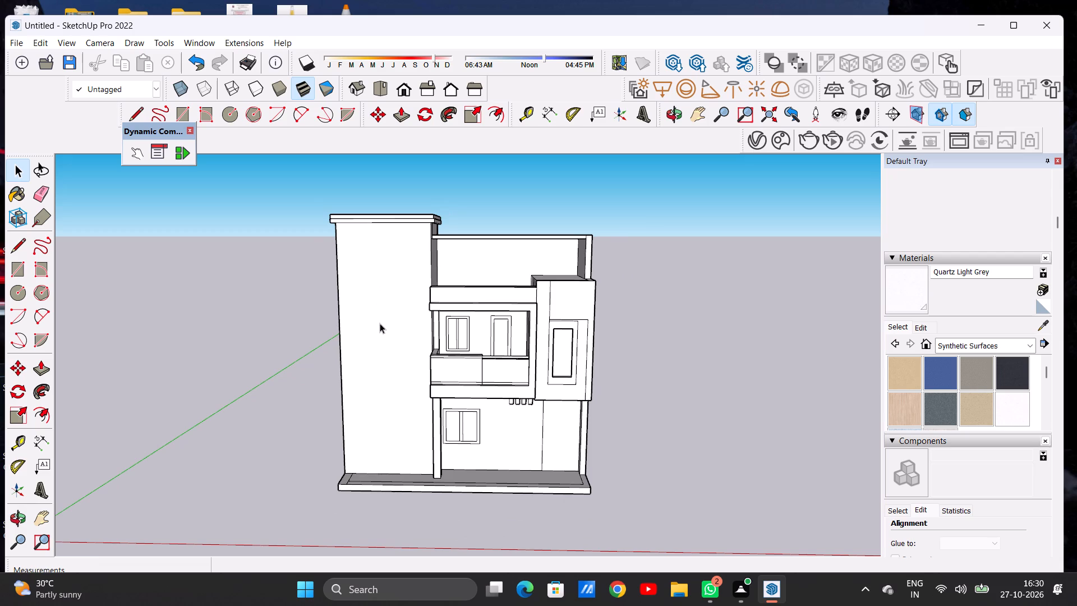
scroll(379, 323, "down", 3)
middle_click_drag(379, 298, 400, 296)
scroll(406, 272, "up", 4)
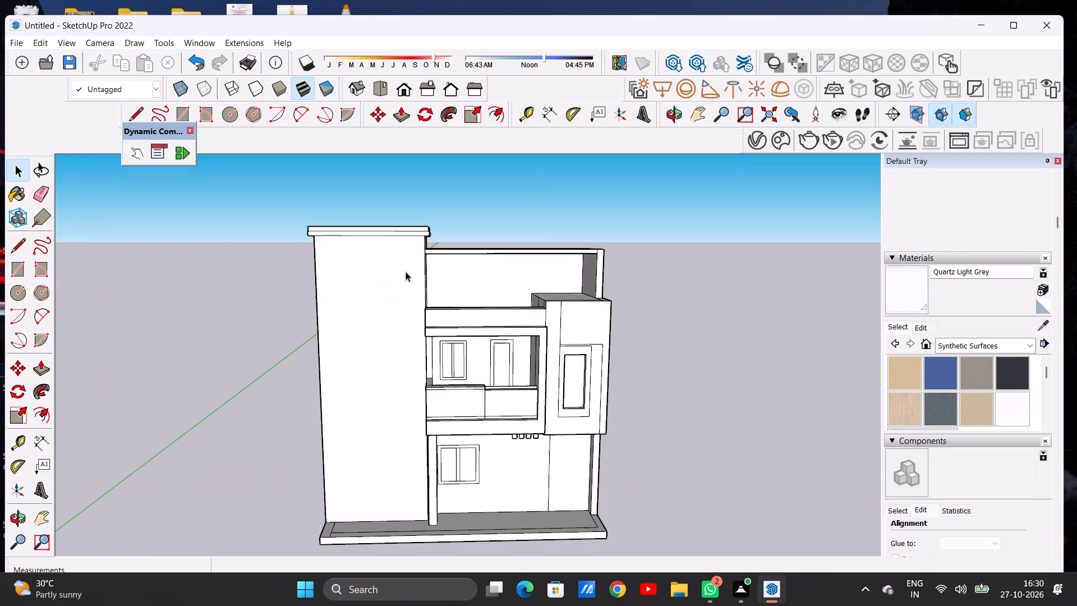
Draw a rectangle about 4' 3" by 13' 6 9/16" on the tall block's front face, from beneath the cornice to the balcony-side edge.
key("r")
scroll(406, 272, "up", 1)
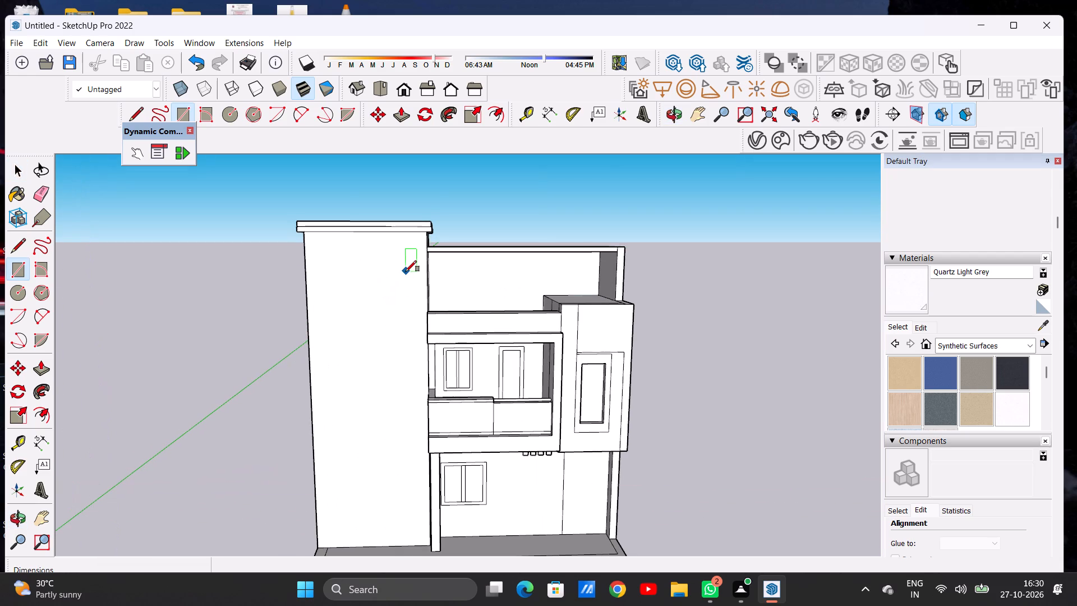
key("space")
type("L")
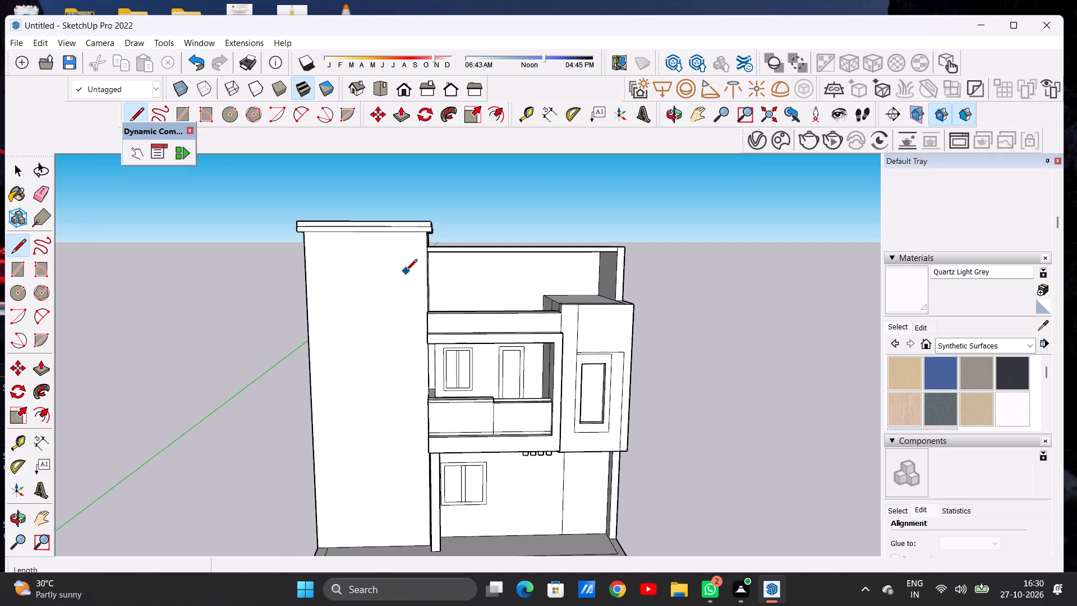
key("space")
type("R")
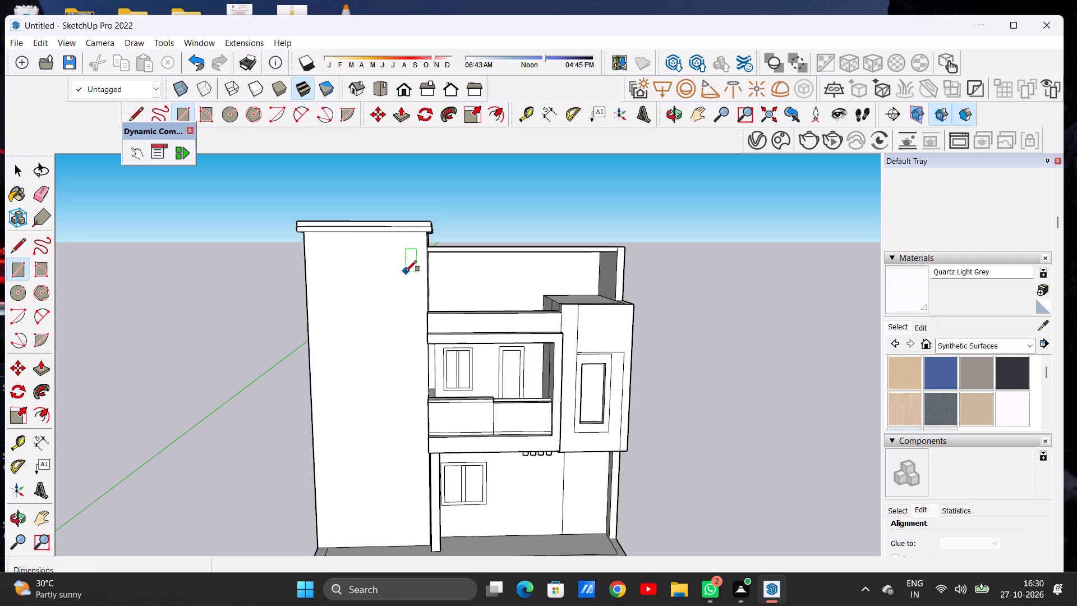
scroll(406, 272, "up", 3)
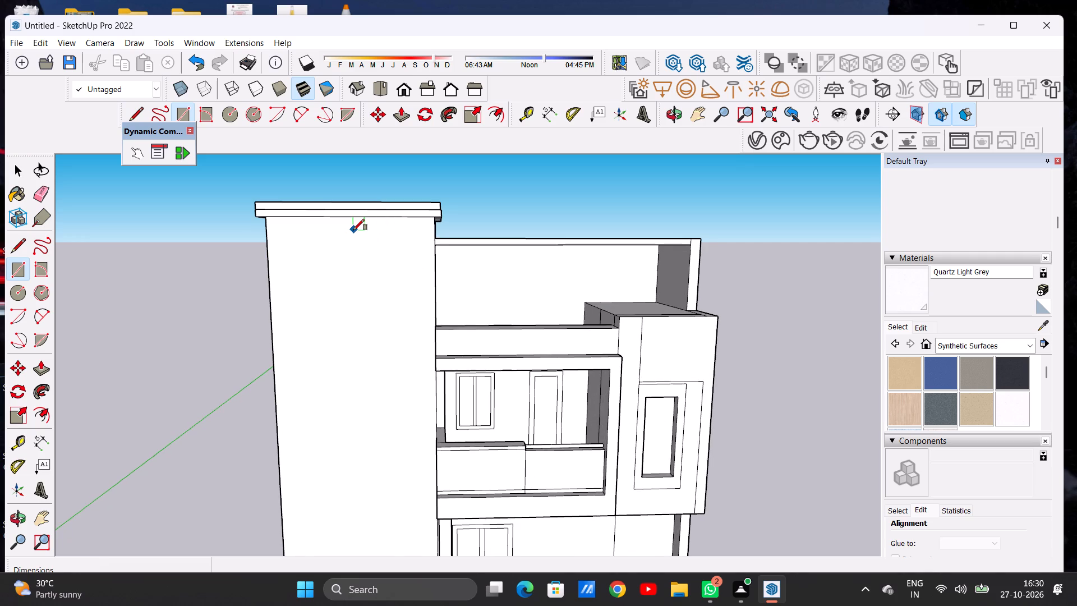
middle_click_drag(355, 241, 361, 198)
scroll(376, 224, "up", 13)
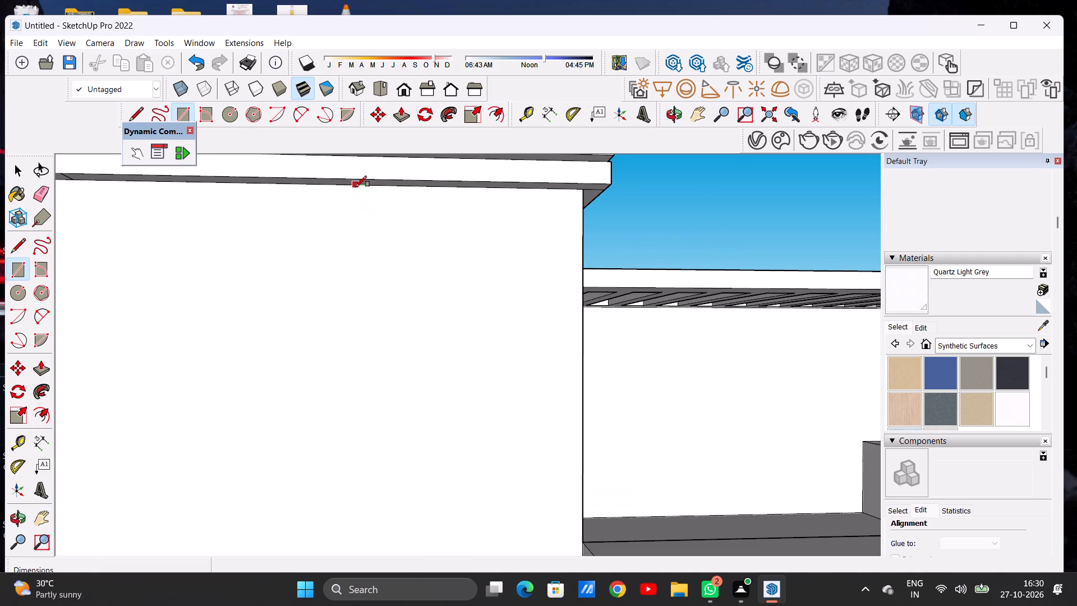
left_click(364, 186)
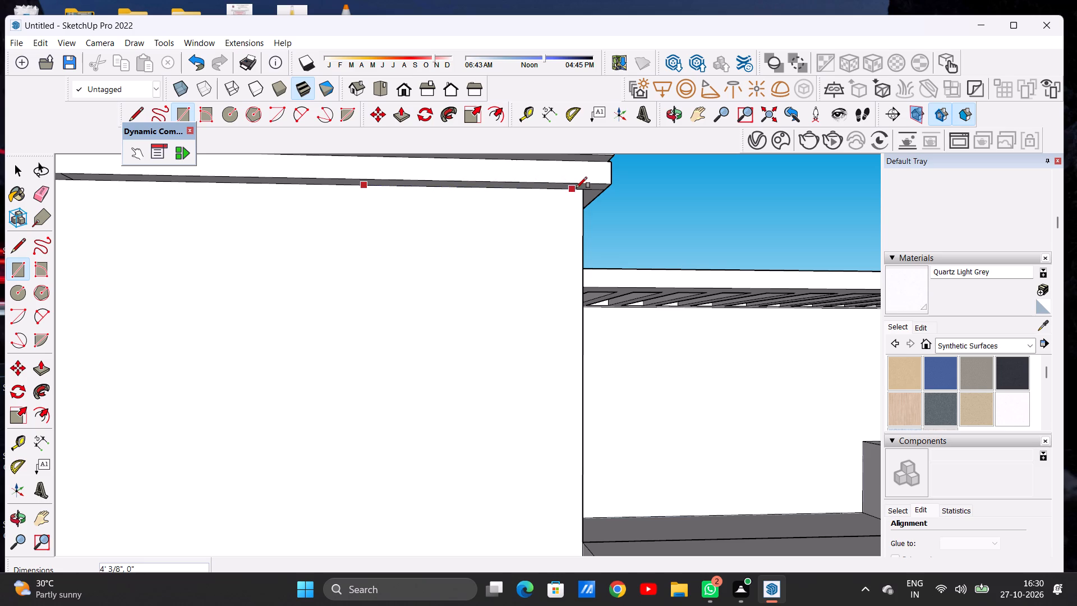
left_click(578, 192)
scroll(547, 283, "down", 4)
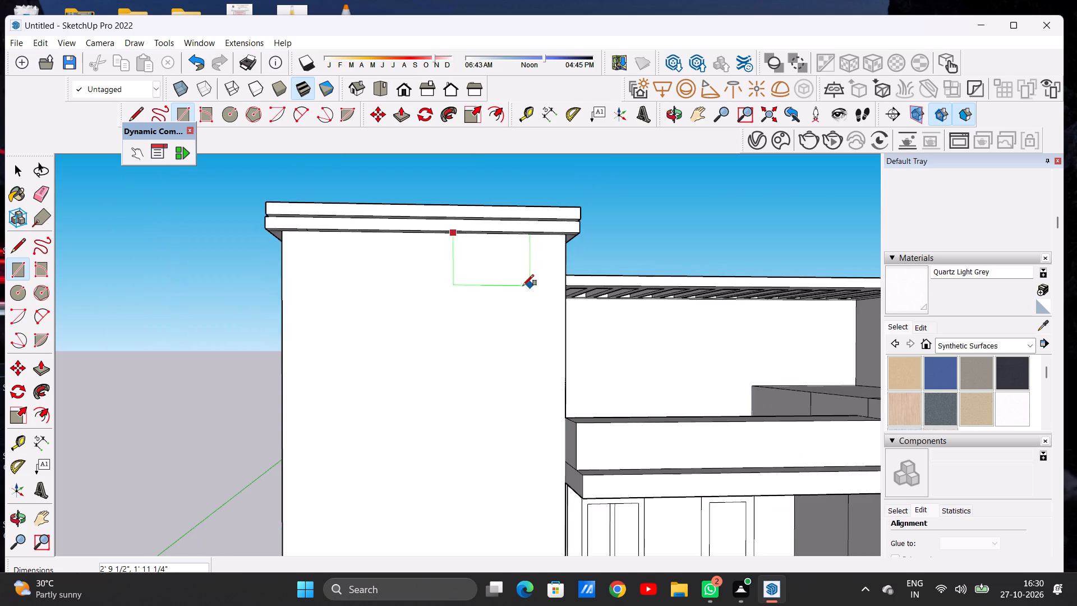
scroll(523, 286, "down", 4)
scroll(519, 282, "up", 2)
scroll(519, 282, "down", 8)
scroll(535, 368, "up", 5)
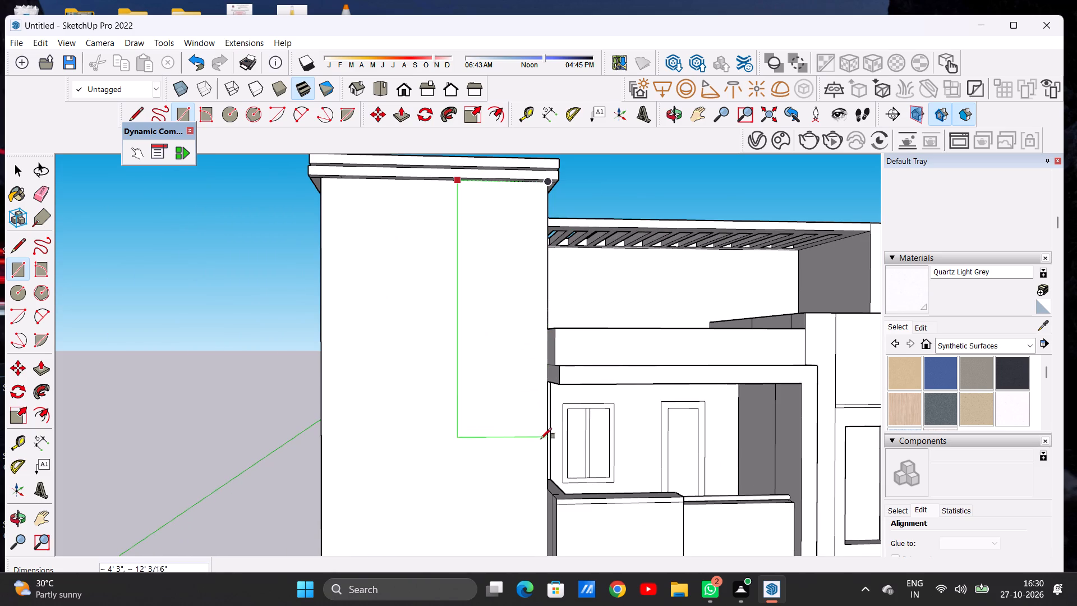
left_click(546, 470)
key("space")
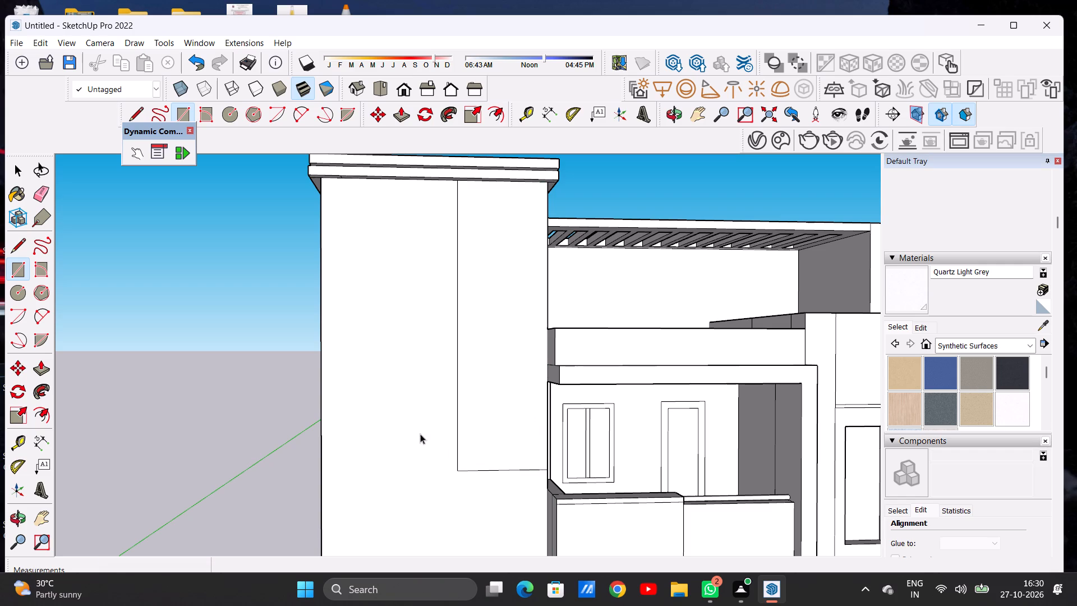
Extend the rectangle's inner vertical edge slightly downward with a line, and draw a horizontal line about 4' 3" across to the balcony-side edge.
scroll(397, 417, "down", 6)
middle_click_drag(431, 419, 392, 435)
scroll(466, 389, "down", 1)
scroll(466, 388, "up", 1)
scroll(467, 388, "down", 10)
scroll(461, 407, "up", 3)
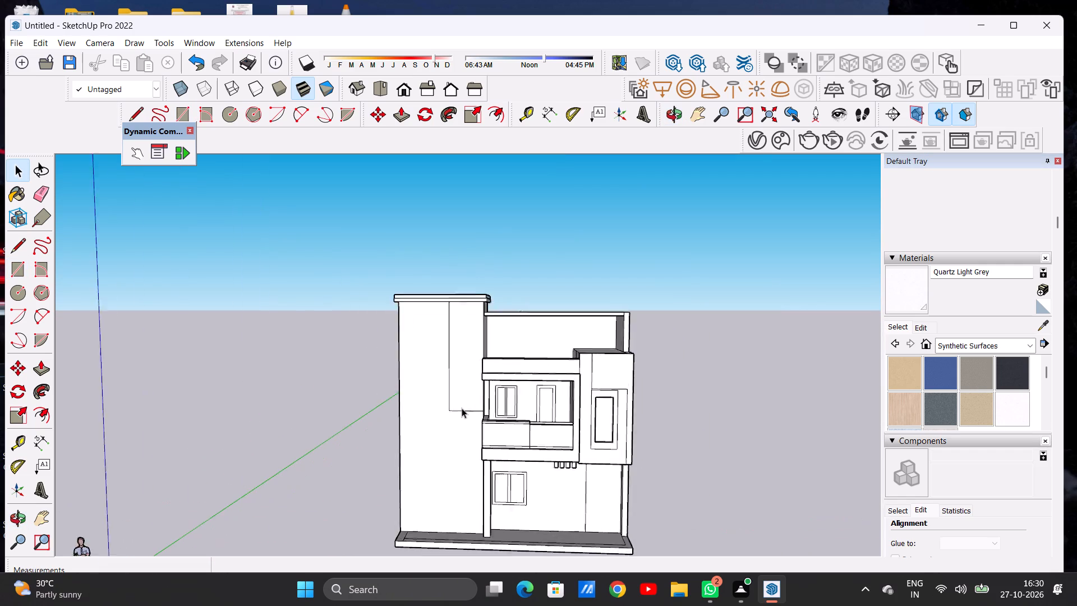
scroll(462, 408, "up", 4)
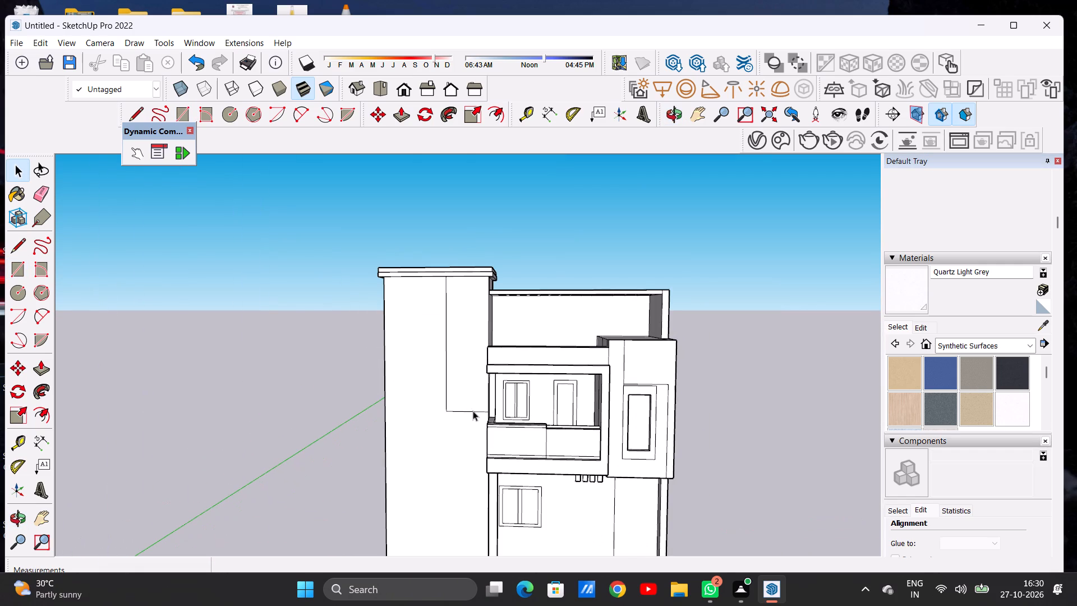
scroll(482, 417, "up", 11)
key("l")
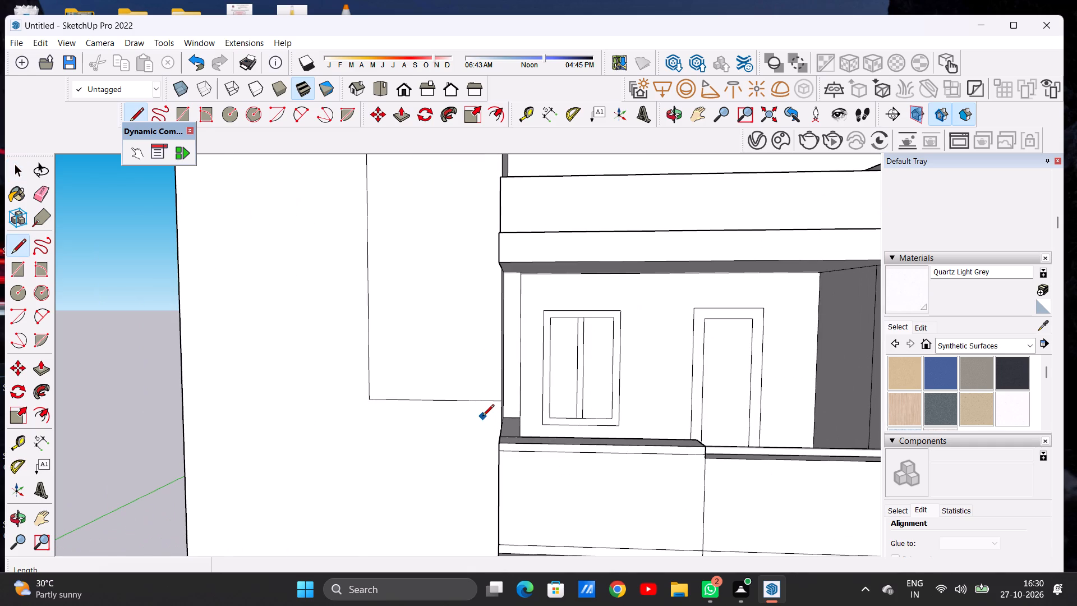
scroll(486, 424, "up", 6)
left_click(273, 379)
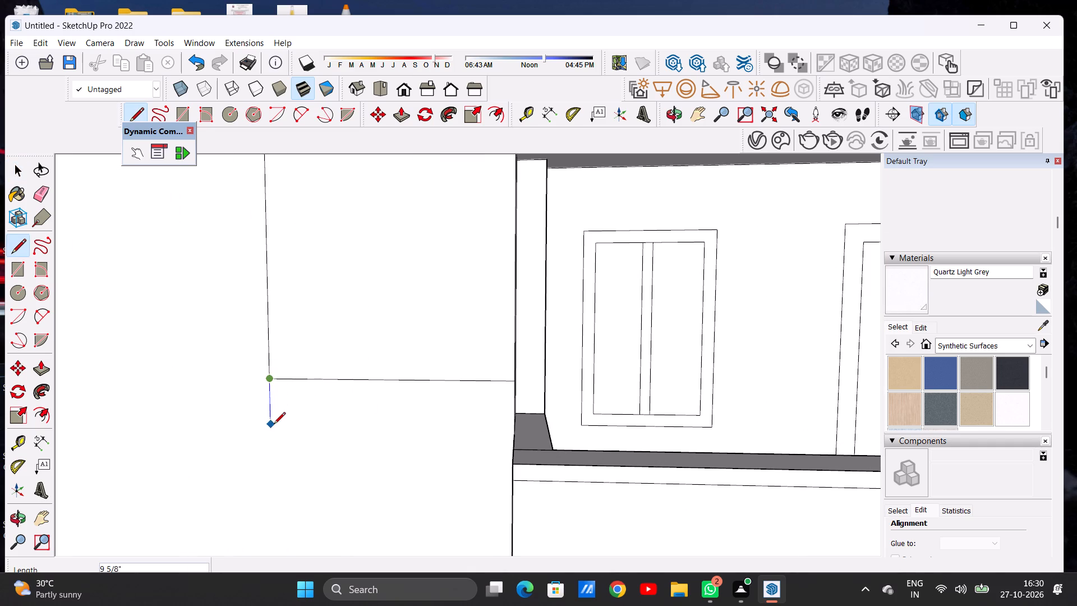
left_click(275, 430)
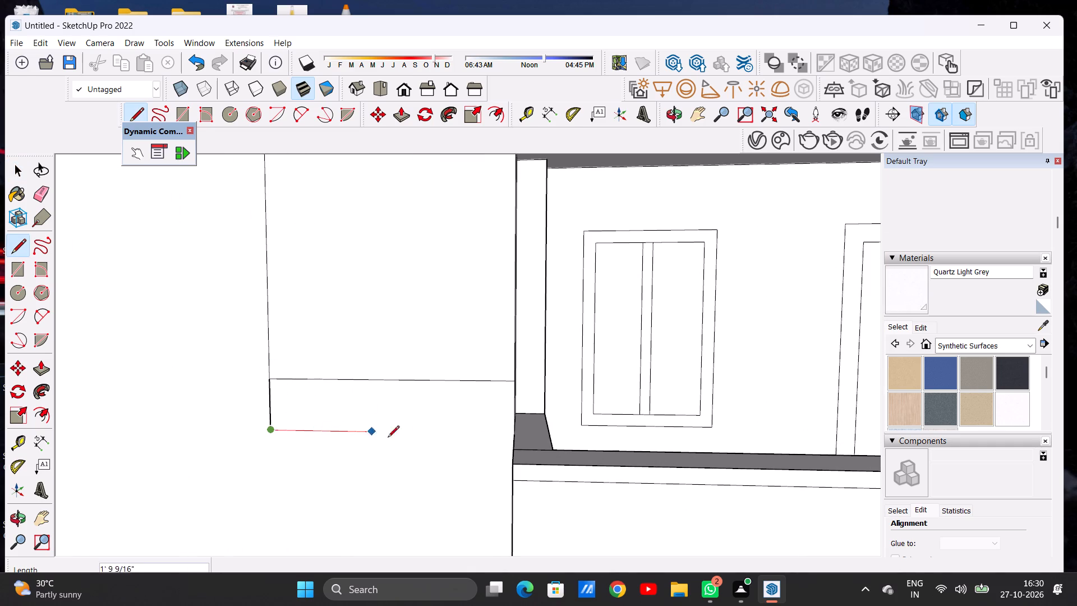
left_click(515, 433)
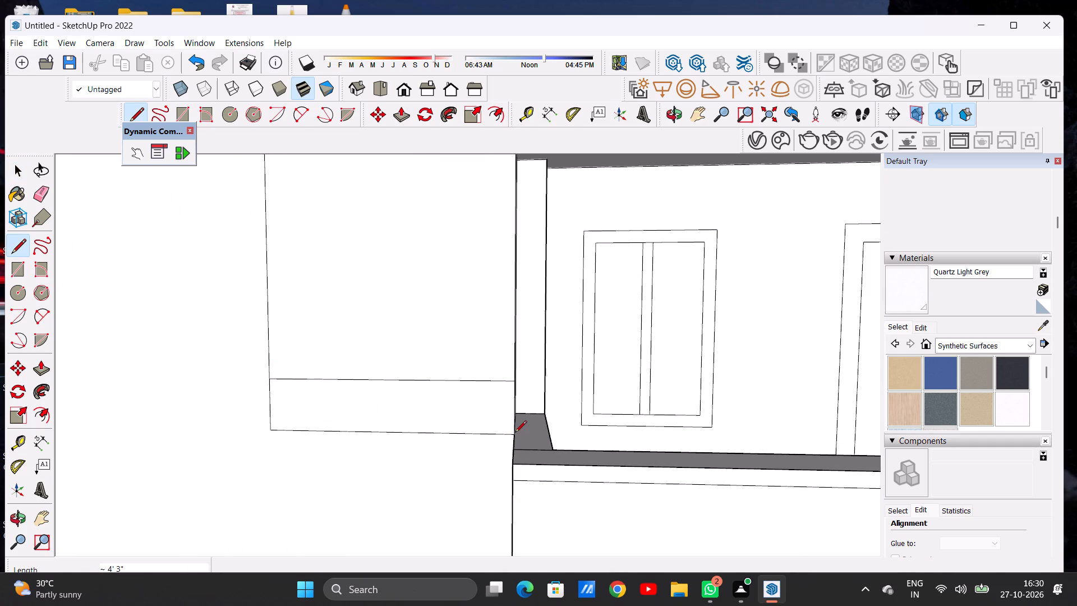
key("space")
Erase the rectangle's original bottom edge to merge it with the strip below.
scroll(499, 438, "down", 3)
middle_click_drag(490, 435, 381, 456)
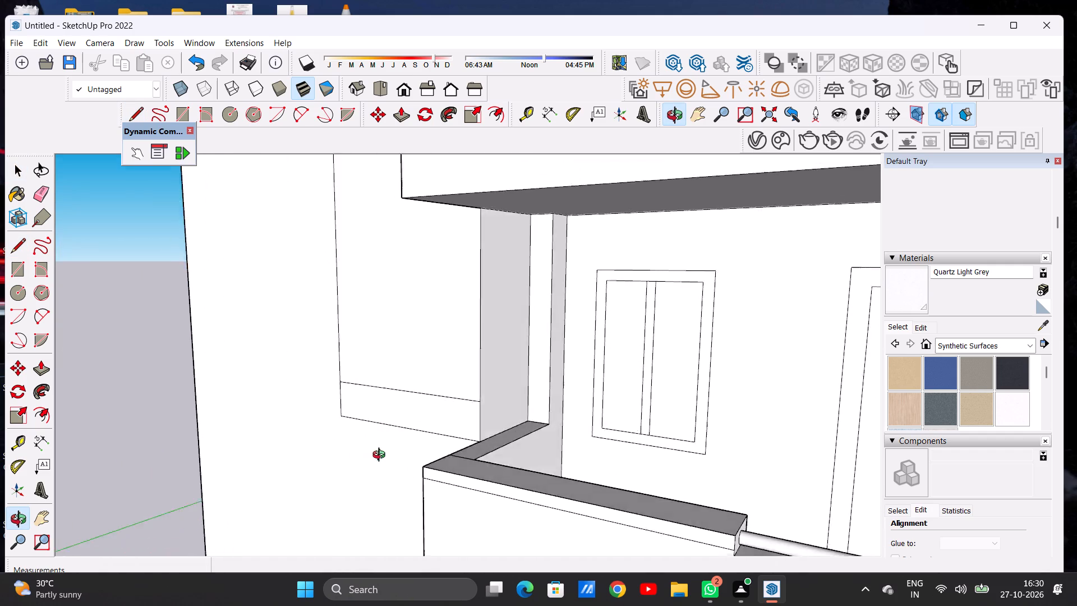
middle_click_drag(381, 456, 505, 456)
key("e")
scroll(446, 400, "up", 2)
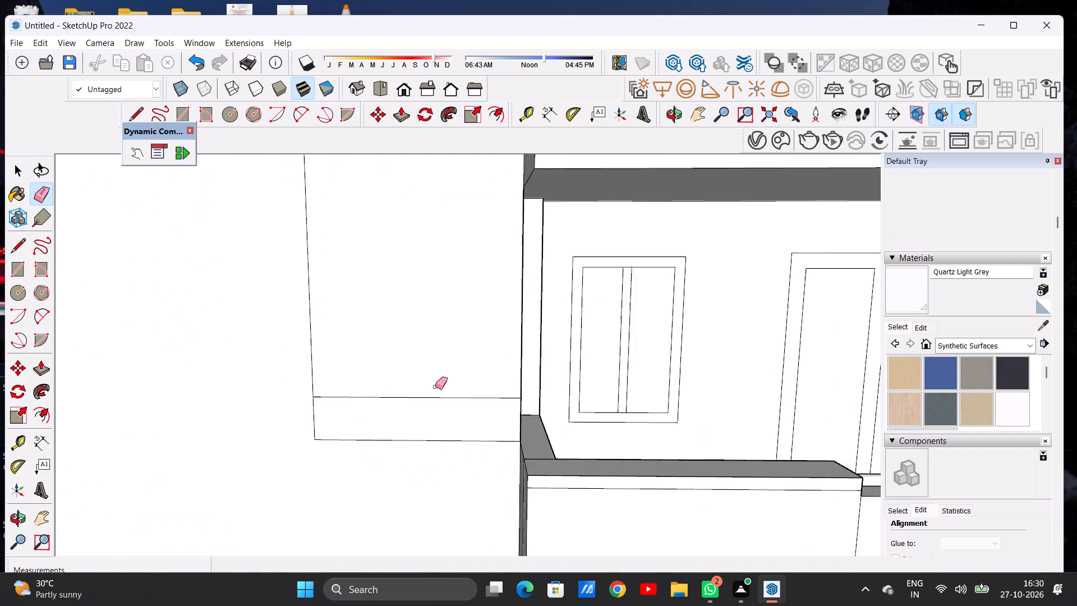
scroll(435, 387, "up", 1)
left_click_drag(435, 383, 440, 408)
key("space")
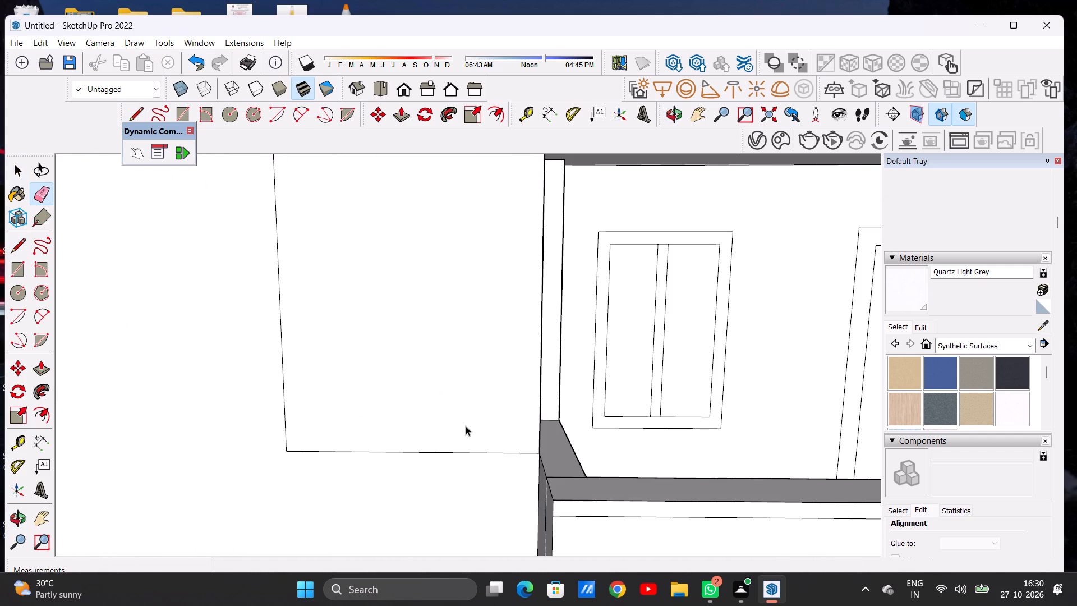
scroll(463, 425, "down", 20)
scroll(463, 425, "down", 4)
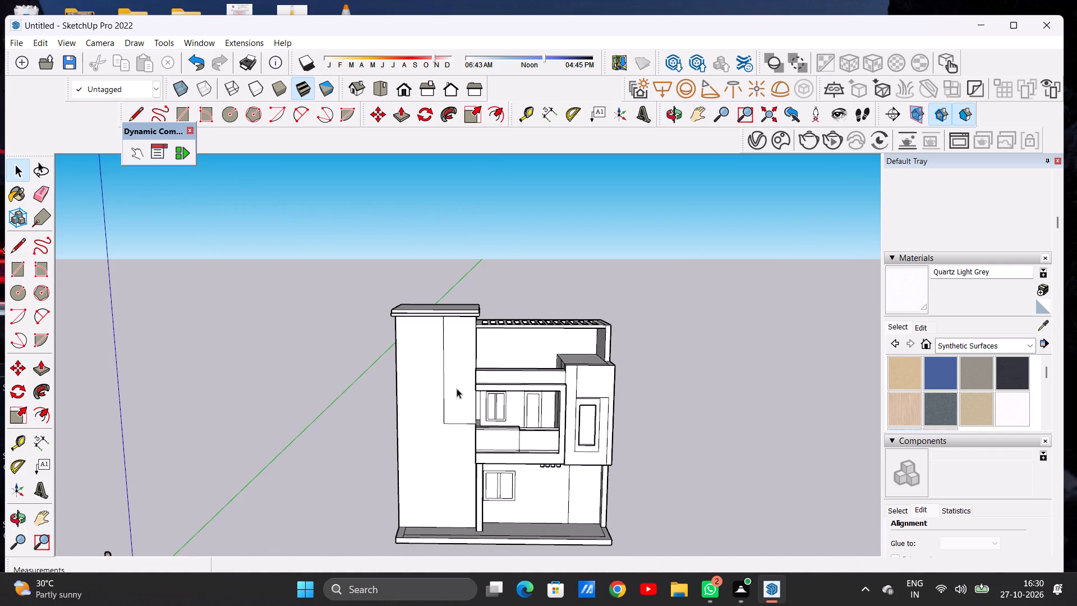
Examine the tall block's front face and the tall panel outline from several distances.
scroll(467, 377, "down", 1)
scroll(470, 373, "up", 1)
scroll(470, 373, "down", 3)
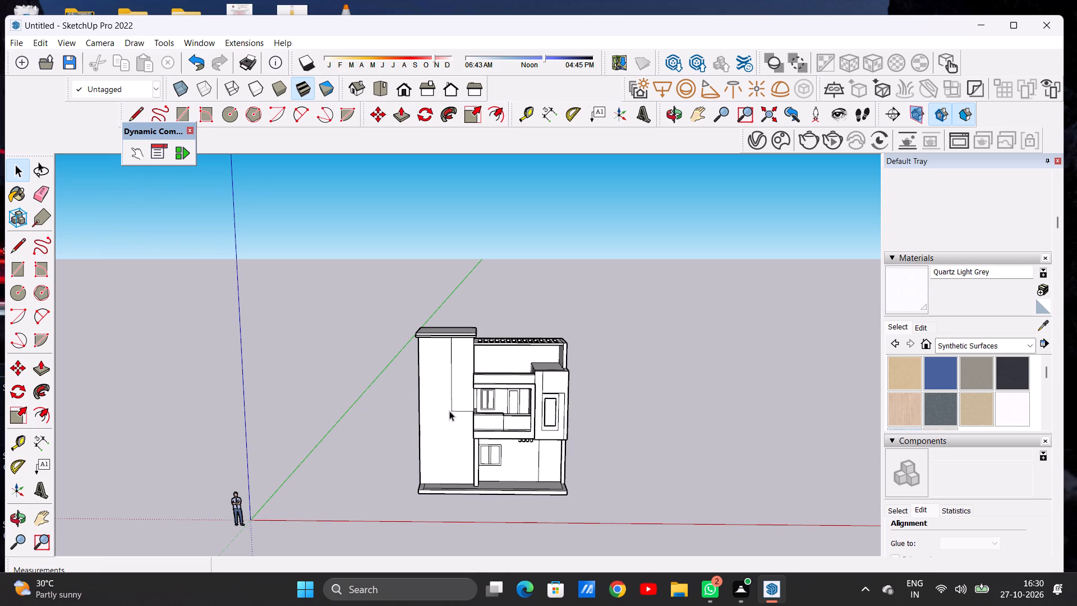
scroll(449, 411, "up", 9)
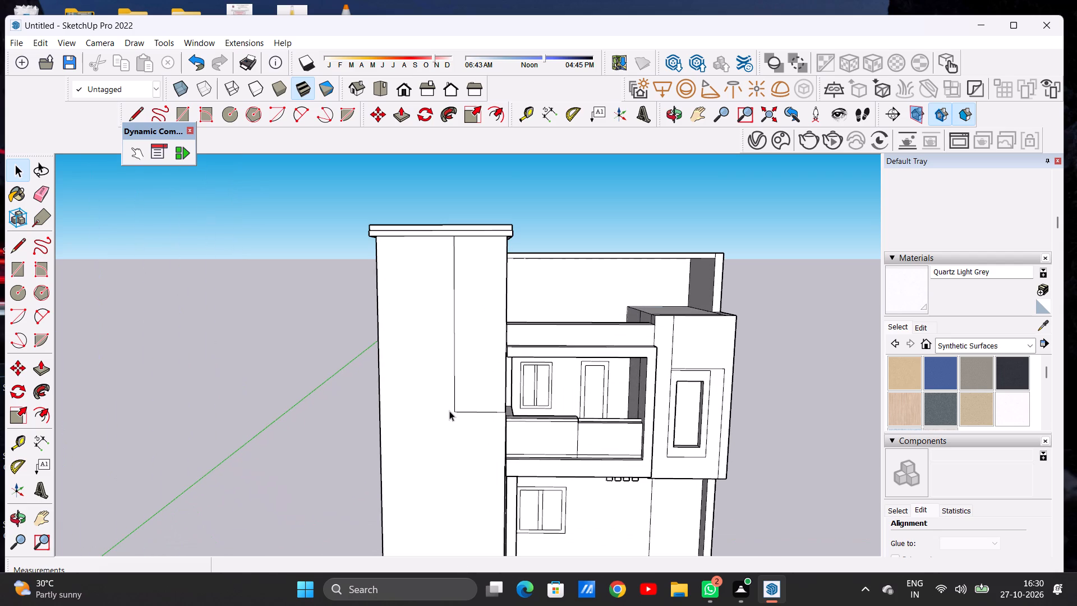
scroll(472, 334, "down", 3)
scroll(433, 388, "up", 5)
scroll(400, 372, "down", 2)
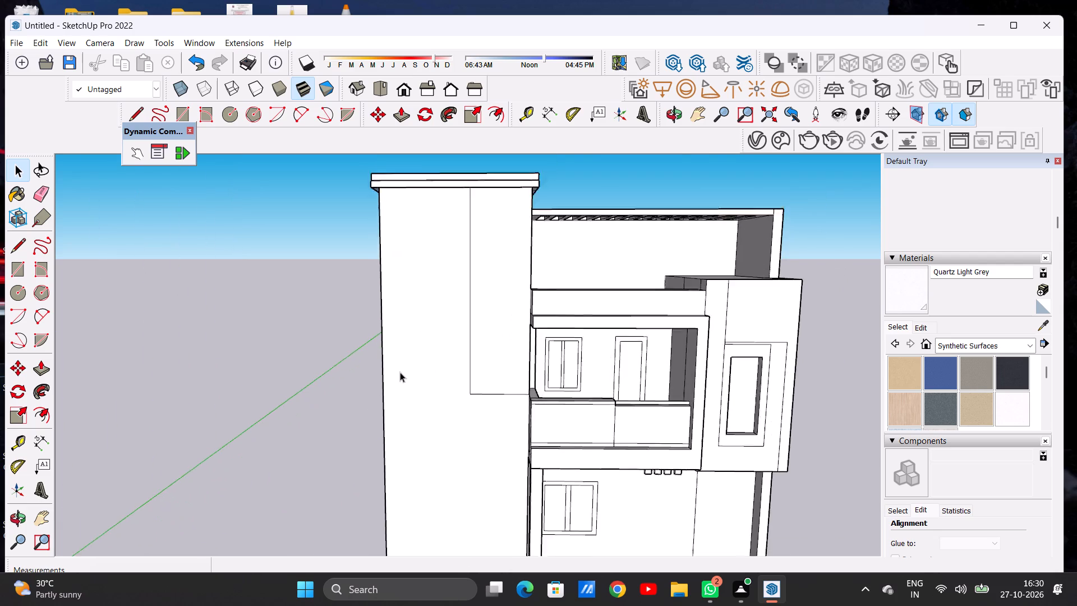
scroll(400, 372, "down", 2)
scroll(448, 334, "up", 1)
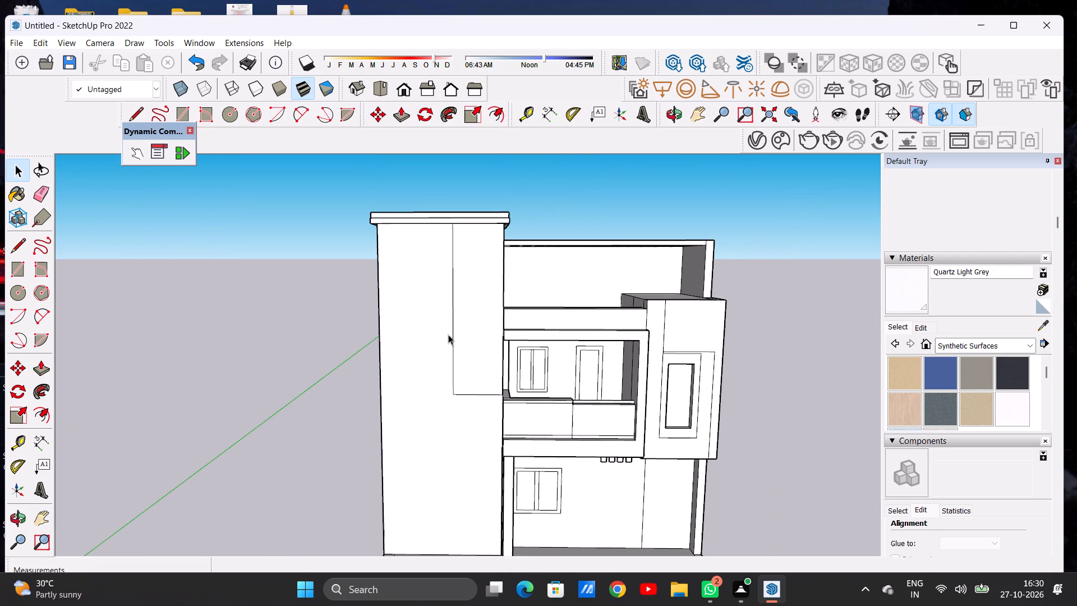
Draw a square about 3' 2" on each side on the tall block's front face, below the cornice and beside the tall panel.
key("r")
scroll(400, 254, "up", 3)
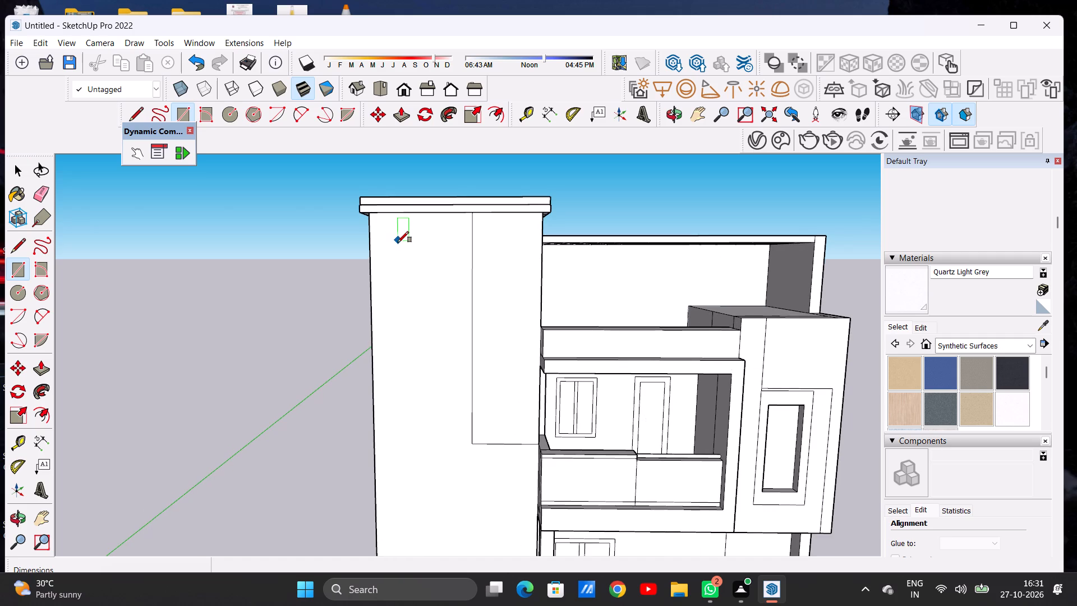
left_click(401, 247)
left_click(448, 245)
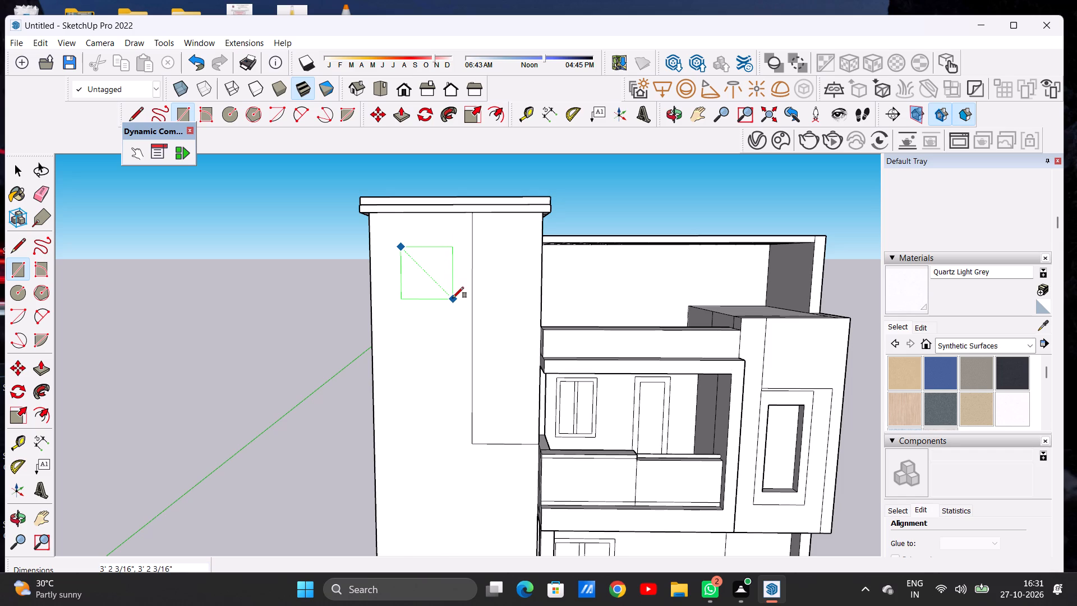
left_click(453, 300)
key("space")
Offset the square's outline inward by about 6 5/16" to form a frame.
type("OF")
scroll(450, 301, "up", 4)
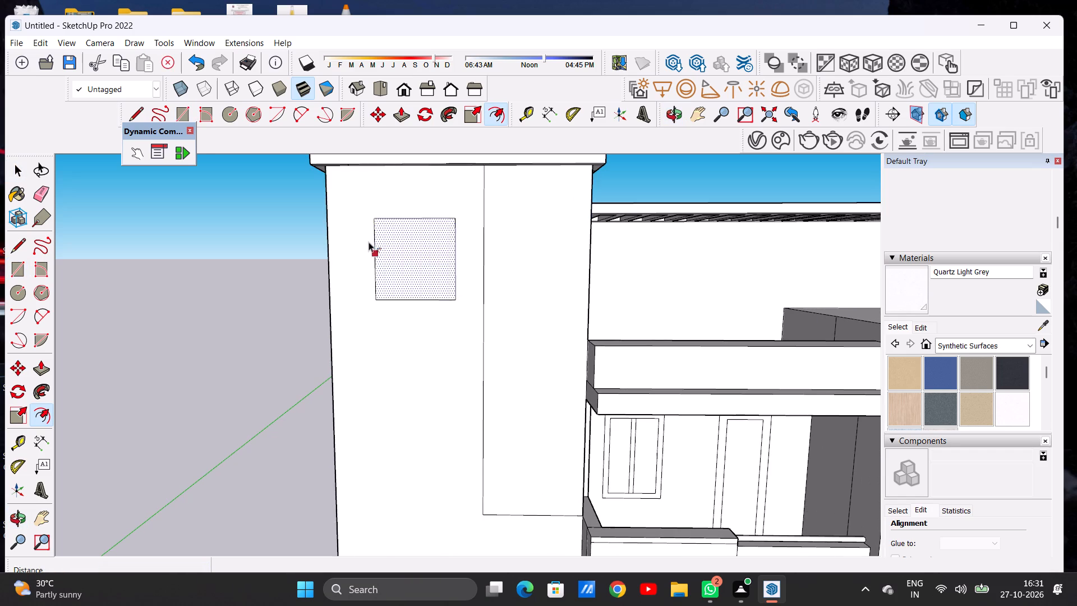
left_click(403, 233)
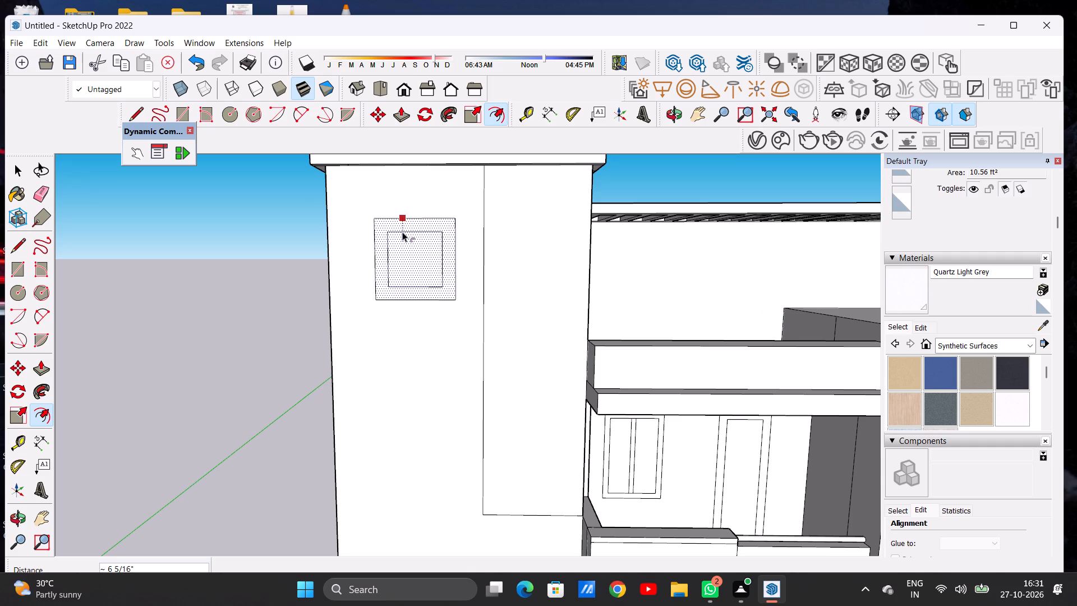
left_click(402, 232)
key("space")
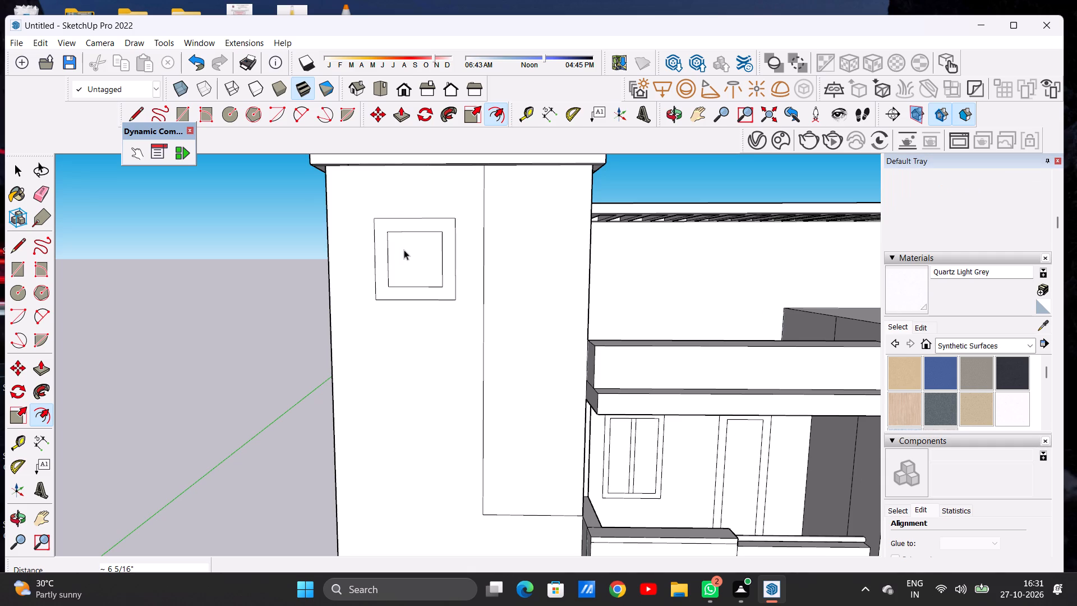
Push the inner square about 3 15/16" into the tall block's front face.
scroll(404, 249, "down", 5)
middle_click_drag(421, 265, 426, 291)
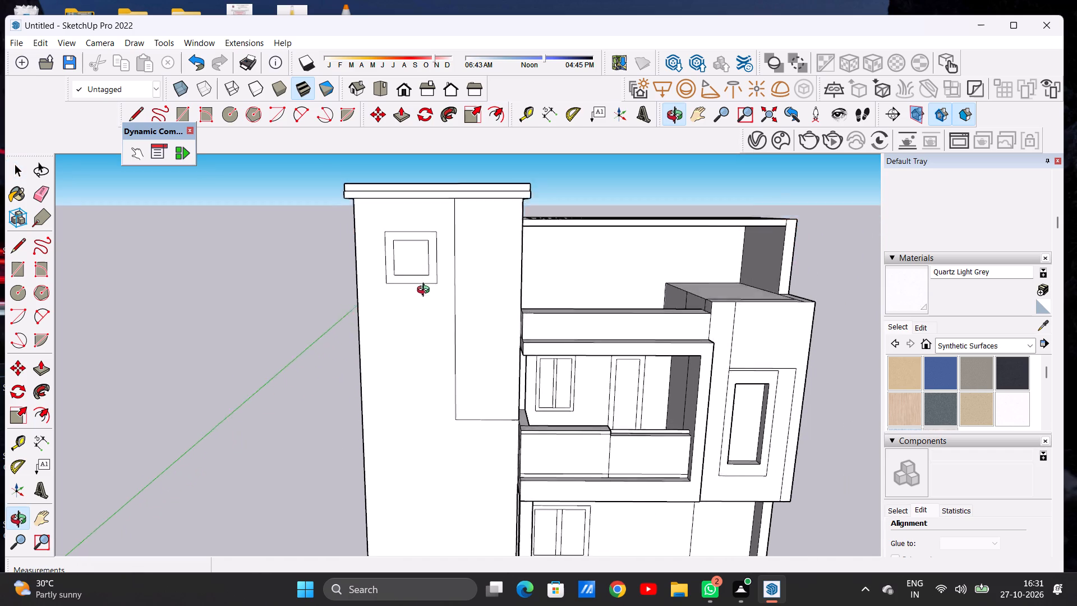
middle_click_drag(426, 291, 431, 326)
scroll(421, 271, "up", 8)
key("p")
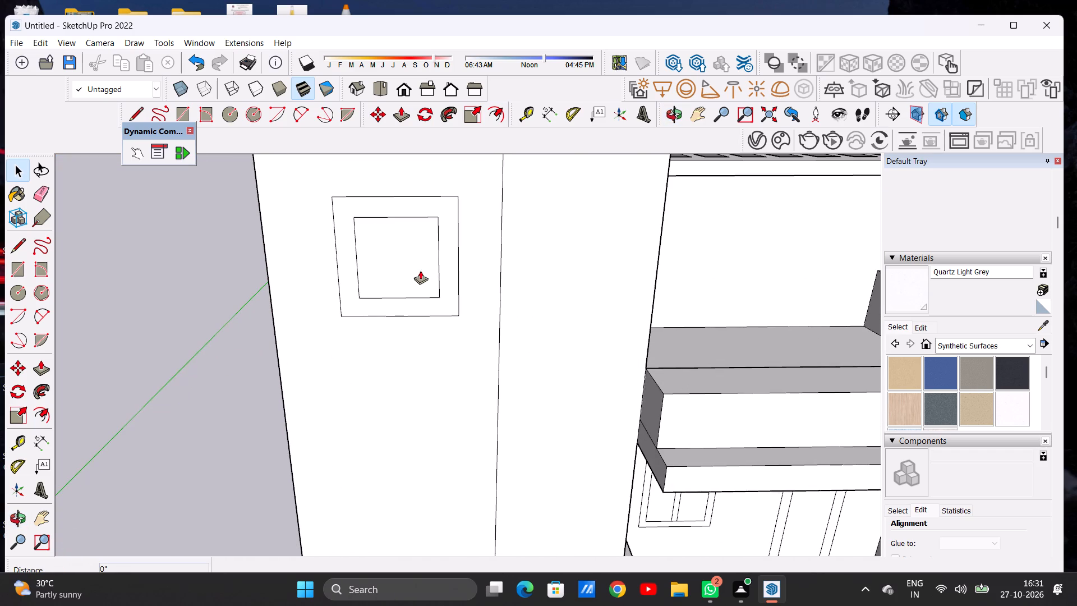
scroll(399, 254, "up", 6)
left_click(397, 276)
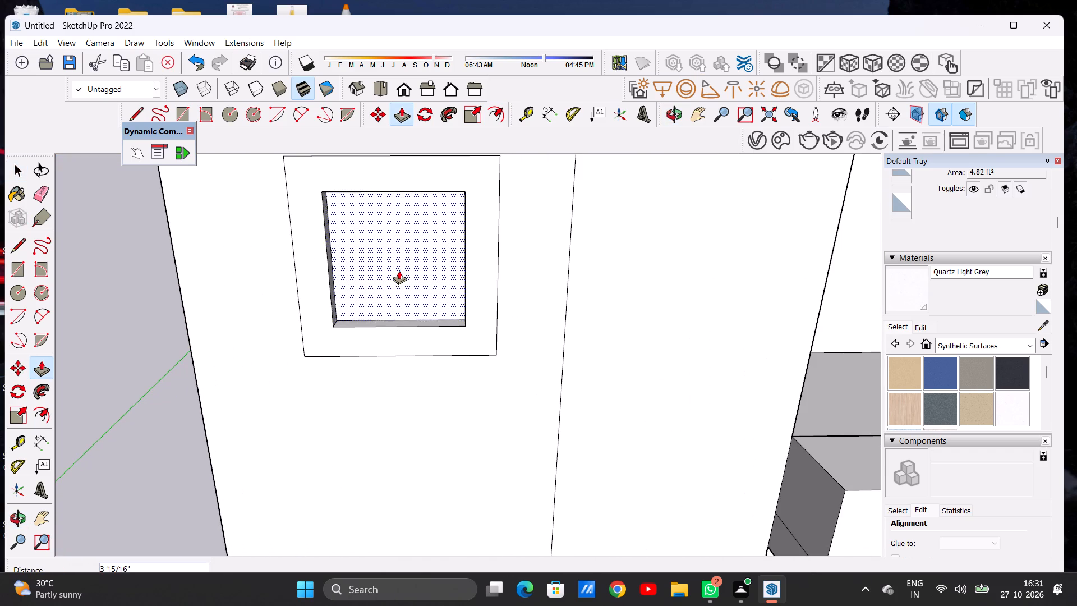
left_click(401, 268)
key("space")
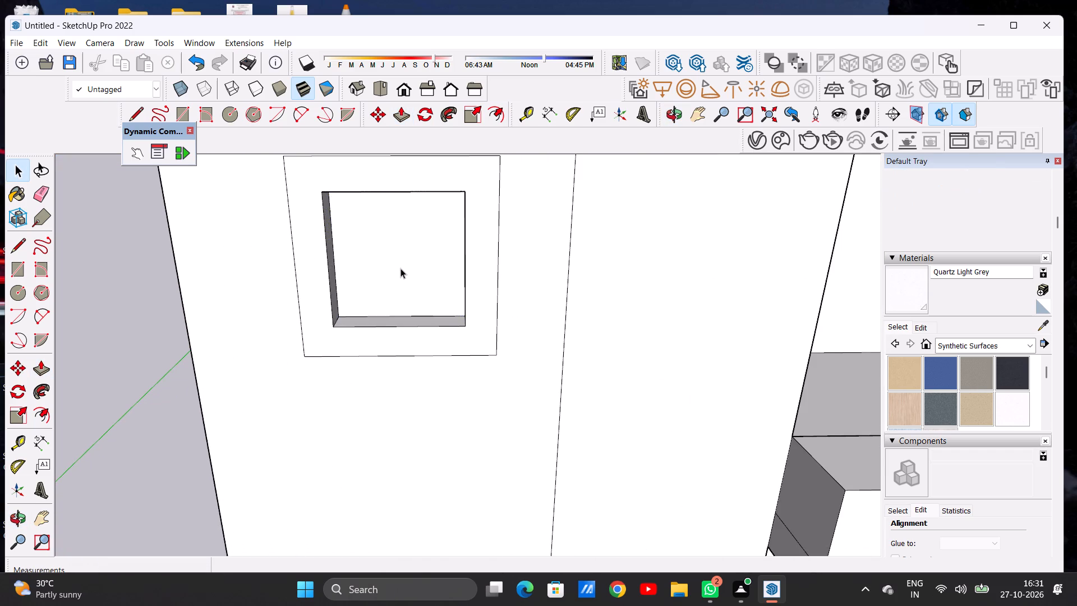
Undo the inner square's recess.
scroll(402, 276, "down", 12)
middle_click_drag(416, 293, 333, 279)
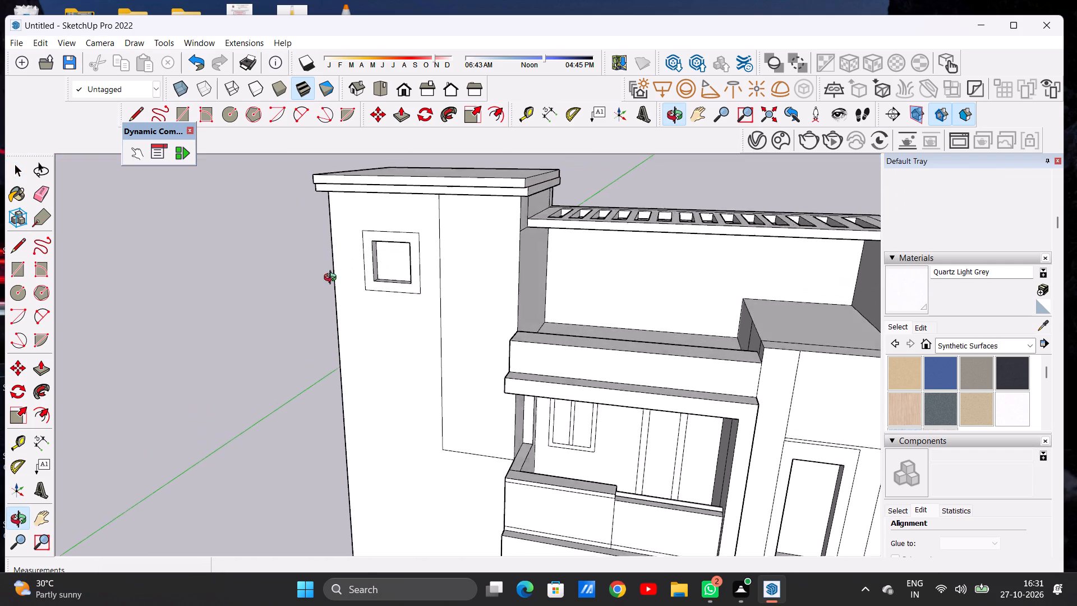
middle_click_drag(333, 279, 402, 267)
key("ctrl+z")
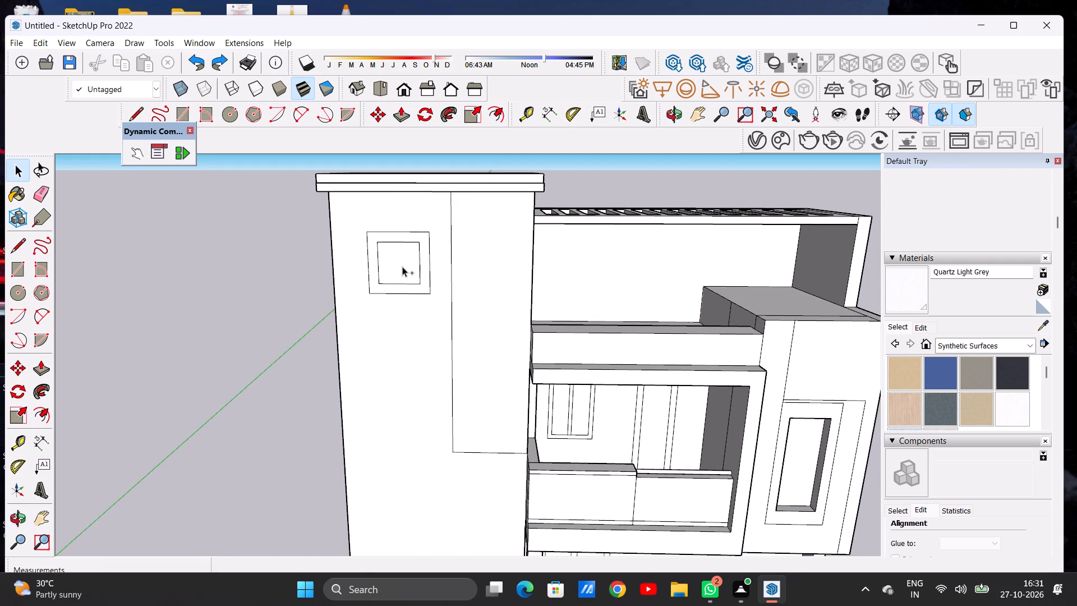
Begin a Push/Pull on the frame around the inner square on the tall block's front face.
scroll(439, 246, "down", 2)
middle_click_drag(421, 256, 399, 273)
scroll(399, 273, "down", 1)
scroll(411, 256, "up", 6)
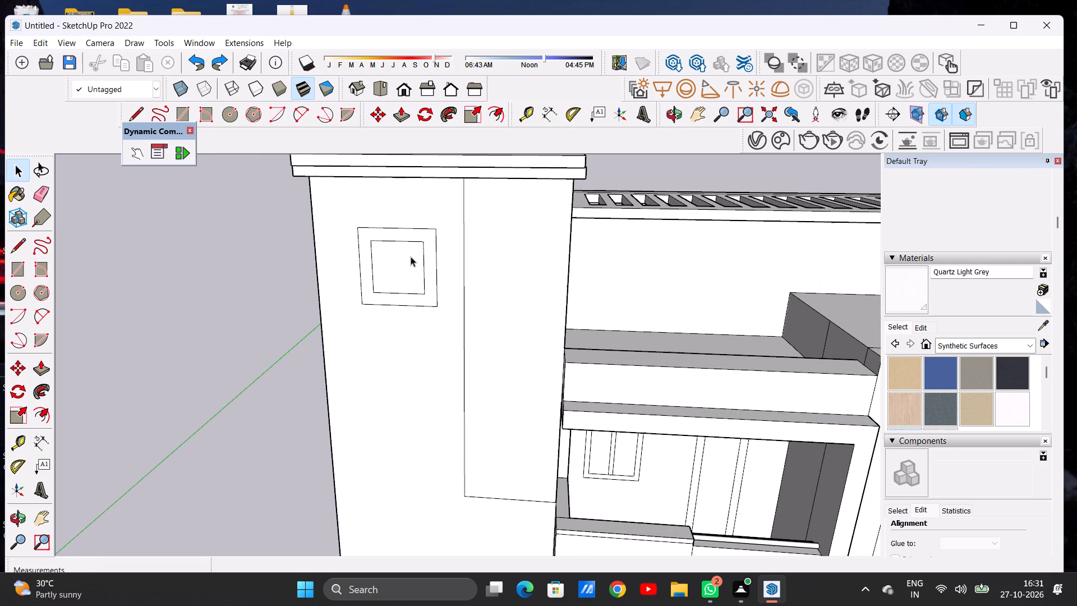
key("p")
scroll(413, 244, "up", 2)
scroll(415, 236, "down", 1)
scroll(417, 232, "up", 1)
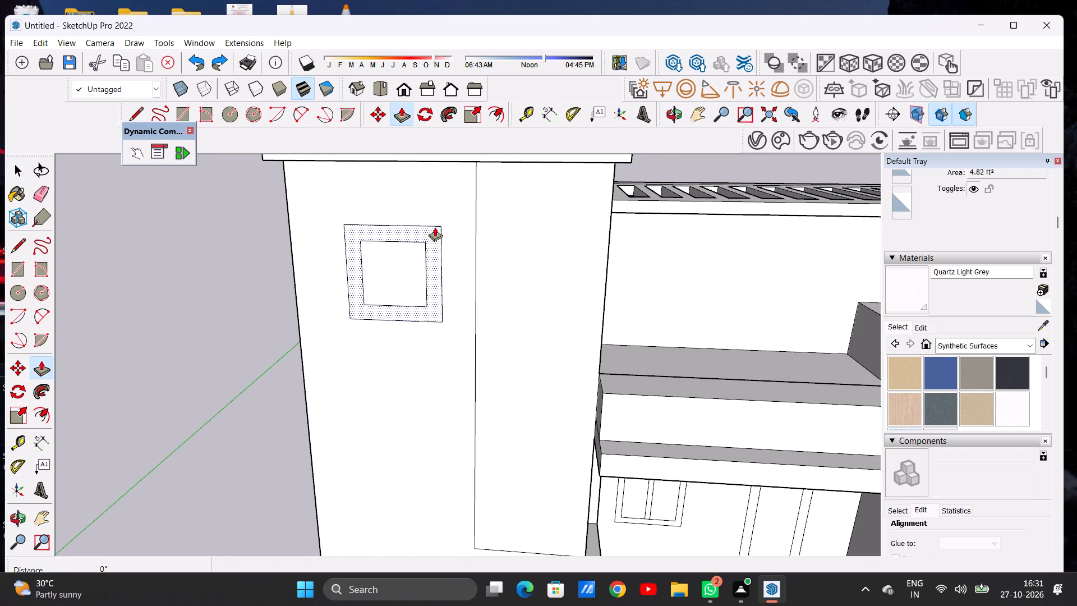
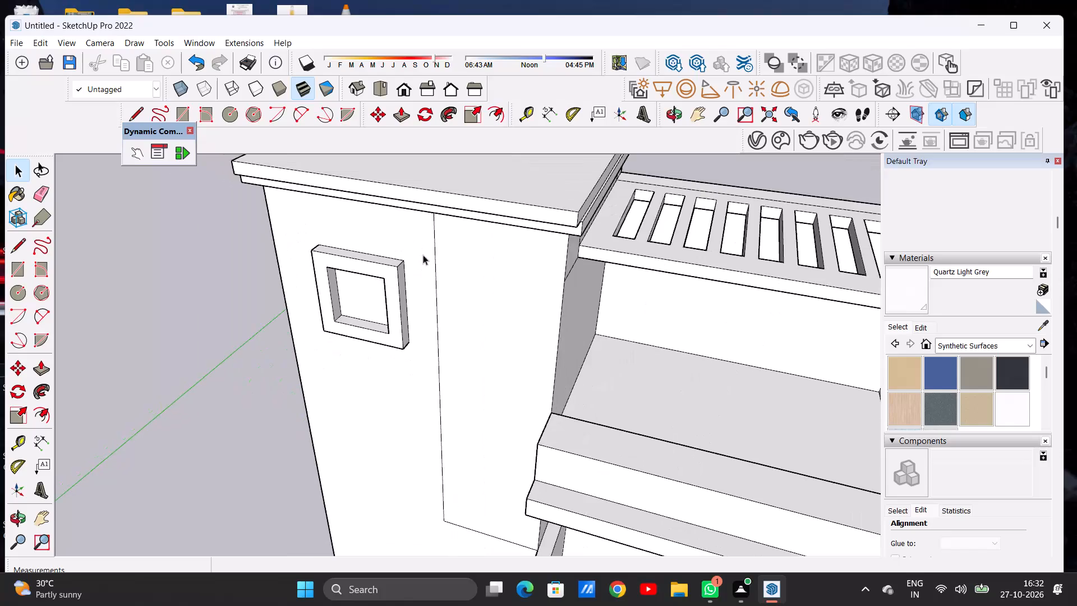
Draw a tall rectangle about 12' 2 1/4" by 3' 11 3/16" on the tall block's front face, below the framed square window.
scroll(425, 255, "up", 1)
scroll(425, 255, "down", 3)
middle_click_drag(369, 300, 457, 240)
scroll(395, 222, "down", 8)
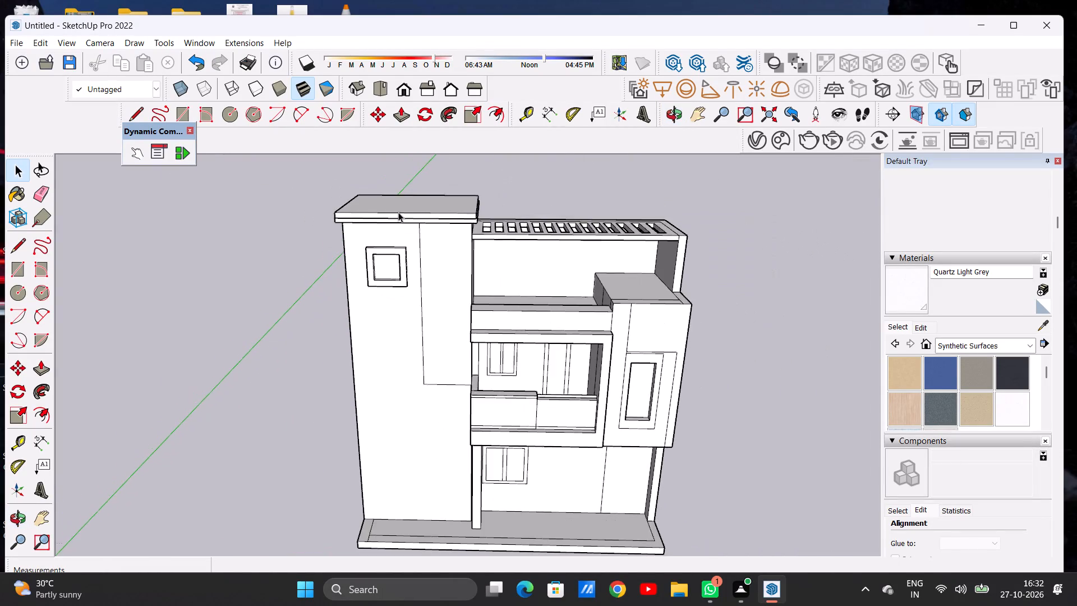
scroll(398, 212, "down", 4)
middle_click_drag(401, 297, 406, 252)
scroll(403, 272, "up", 7)
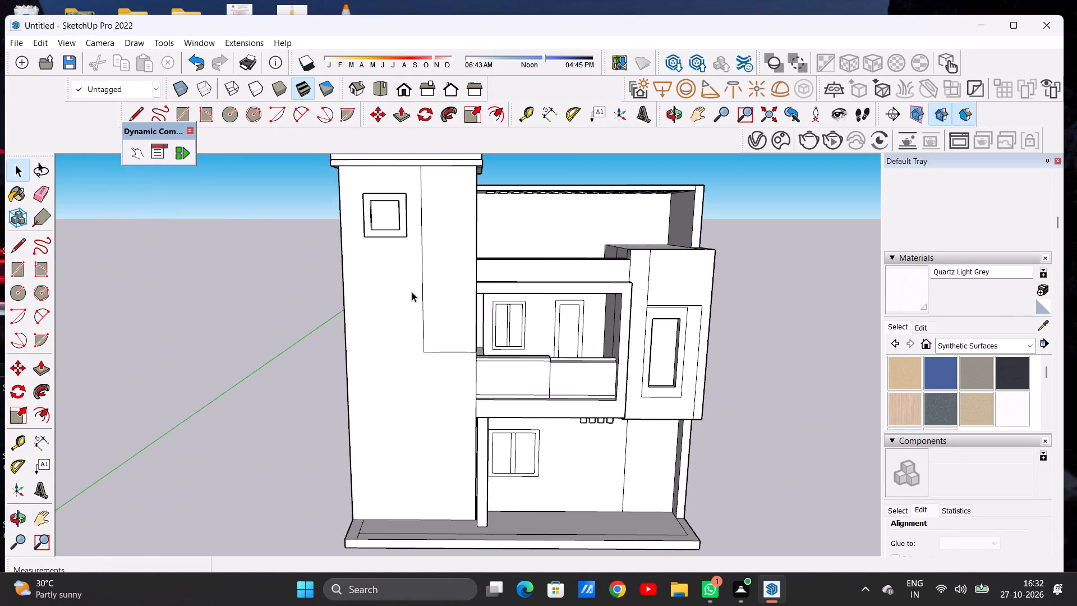
middle_click_drag(412, 292, 397, 277)
scroll(401, 283, "up", 6)
scroll(401, 283, "down", 6)
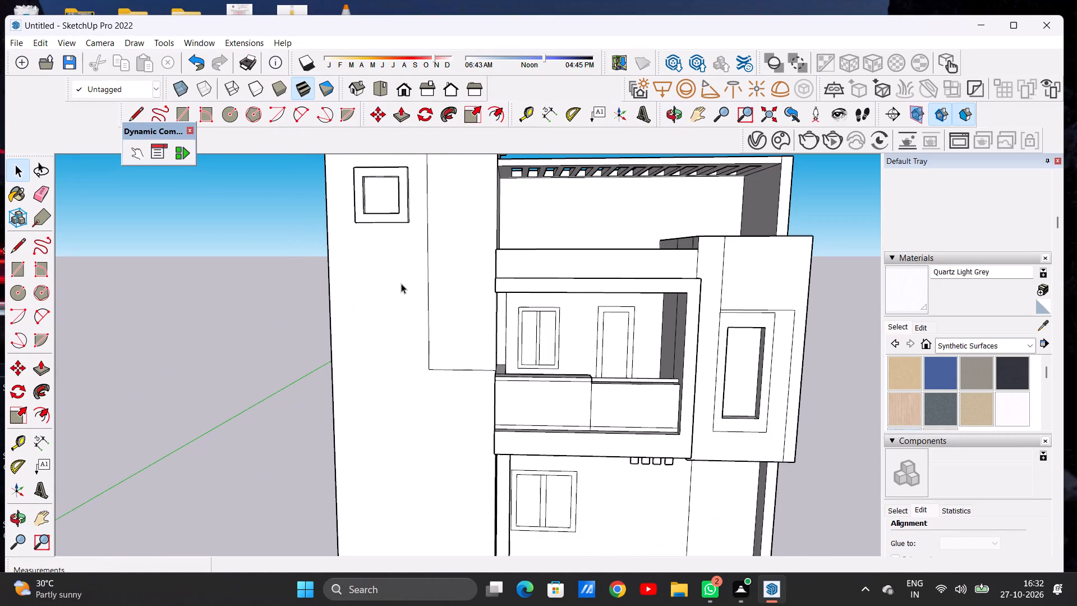
key("r")
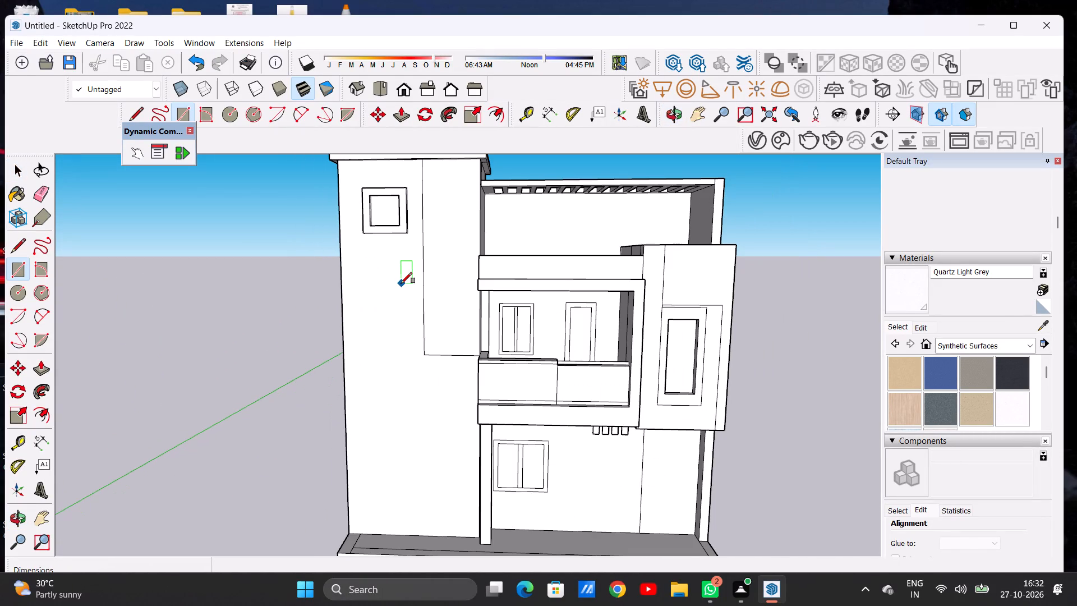
scroll(362, 249, "up", 3)
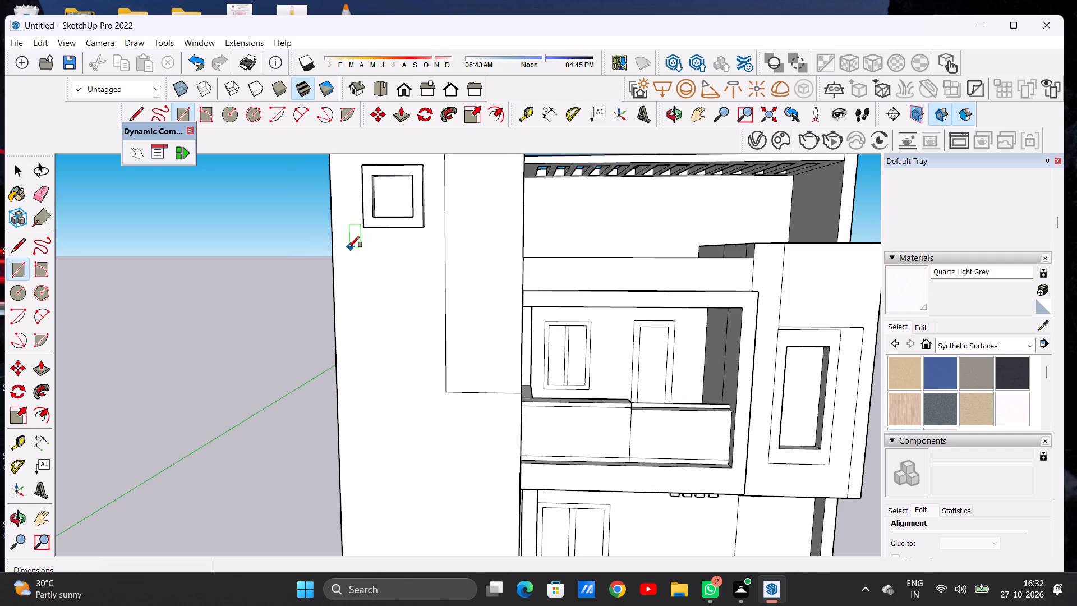
left_click(351, 247)
left_click(424, 249)
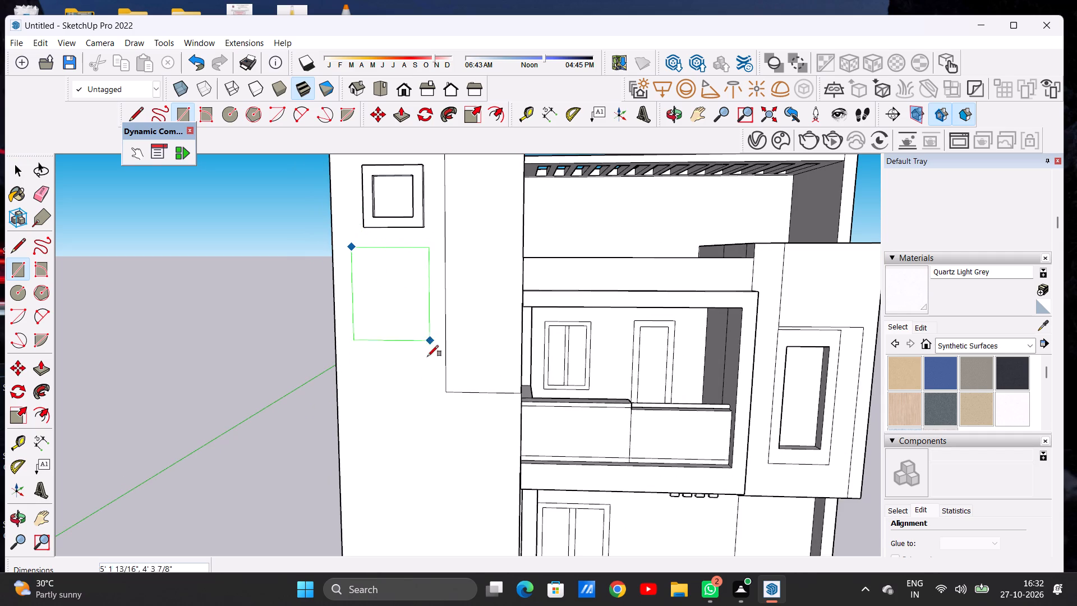
scroll(423, 324, "down", 8)
scroll(426, 410, "up", 4)
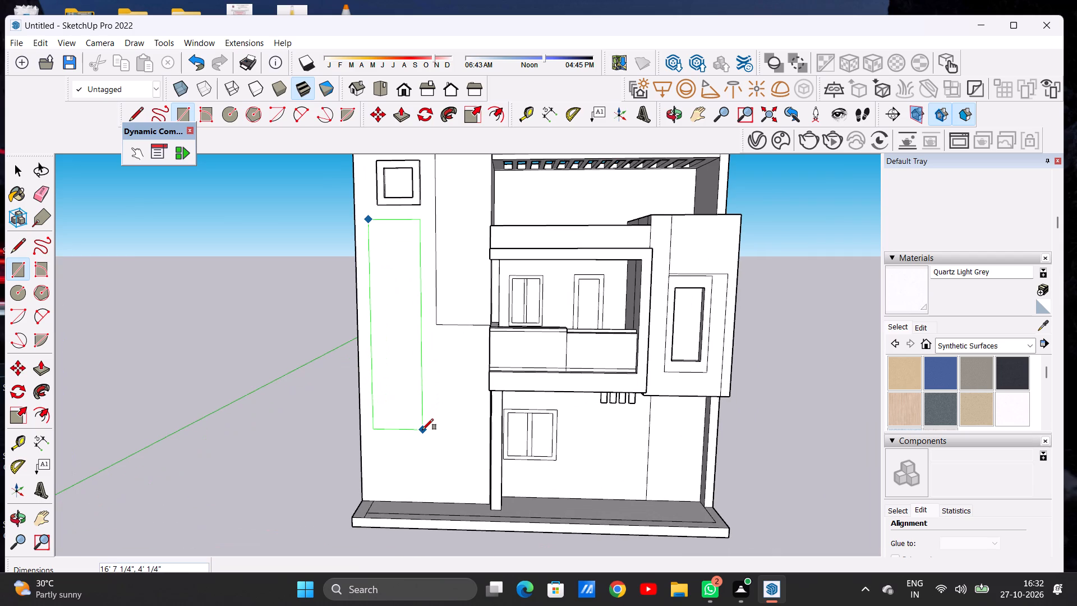
left_click(421, 376)
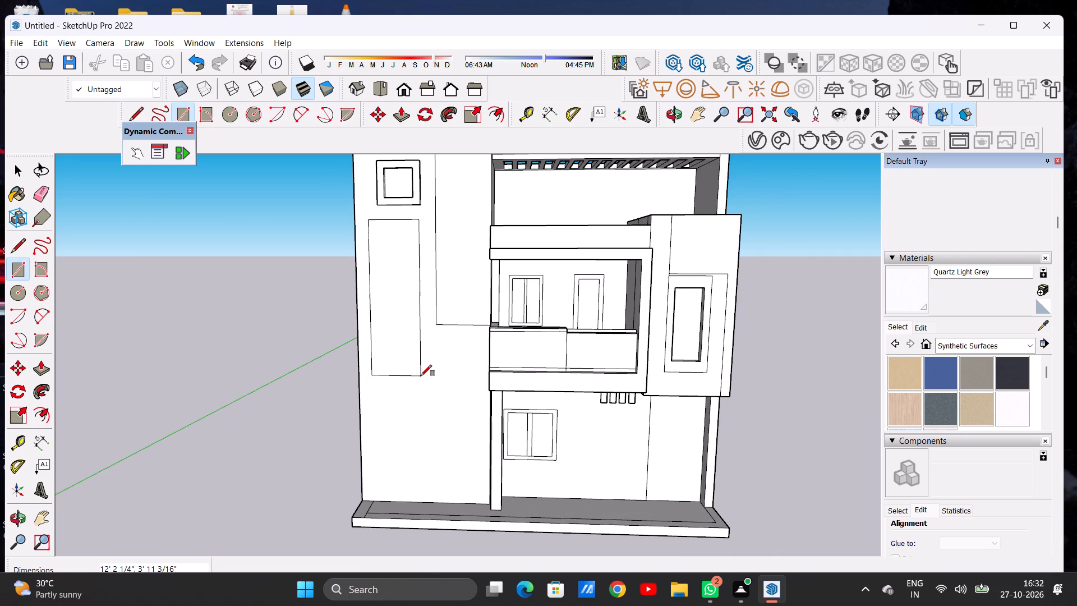
key("space")
Draw a second rectangle about 8' 11 1/2" by 3' 10 5/8" below the first, ending just above the plinth.
scroll(426, 355, "down", 7)
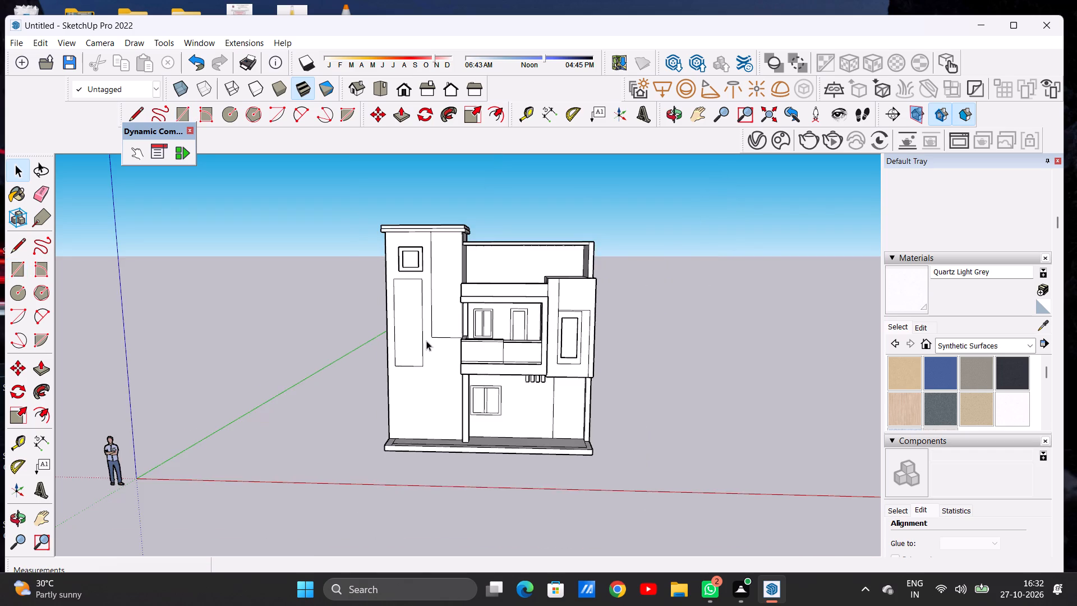
scroll(418, 418, "up", 7)
key("r")
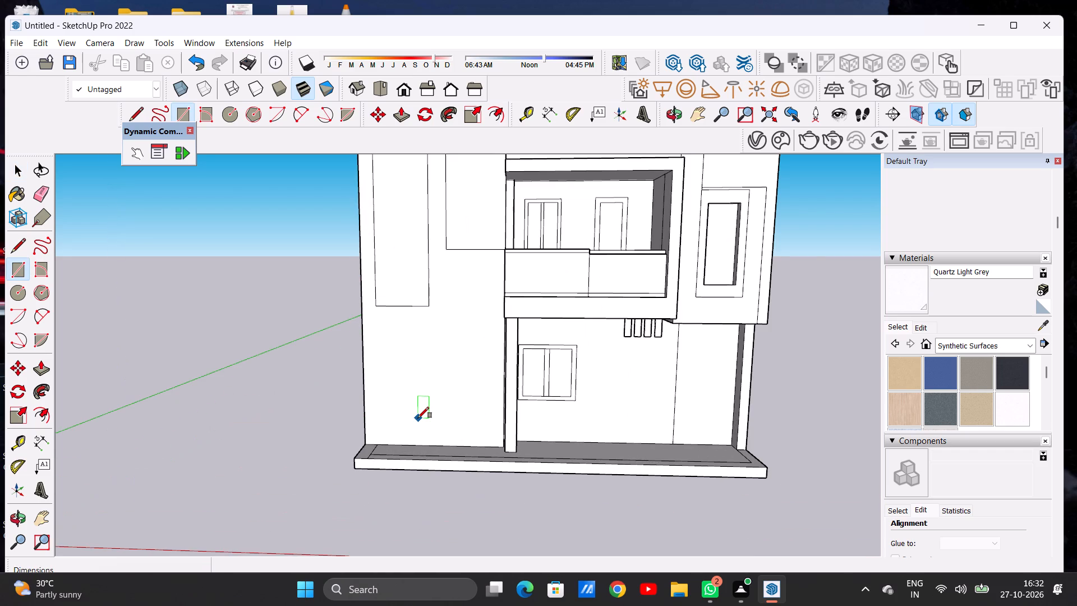
scroll(418, 418, "up", 3)
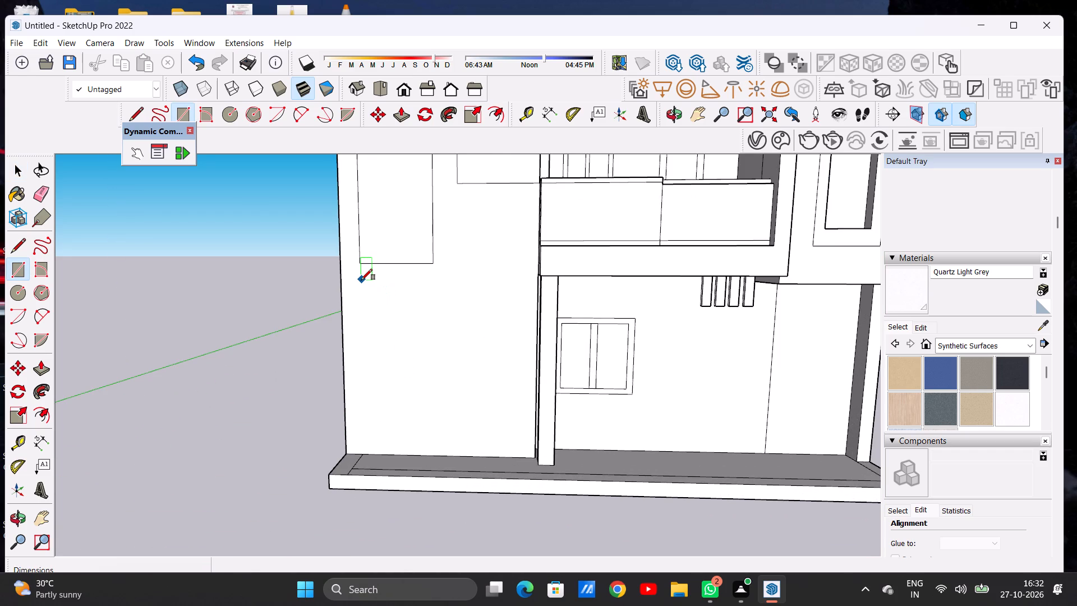
left_click(361, 280)
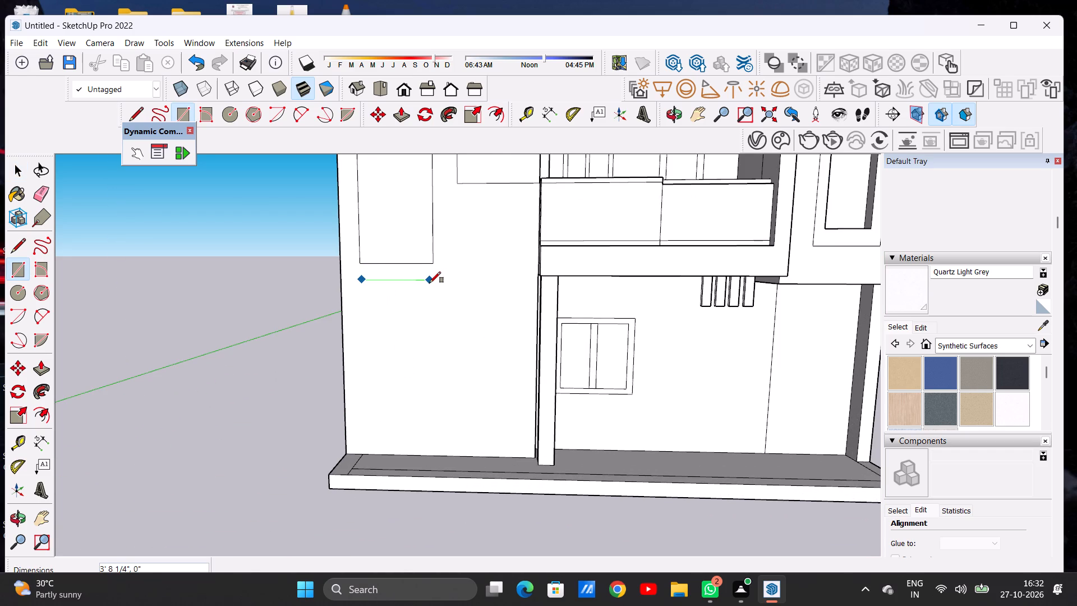
left_click(431, 283)
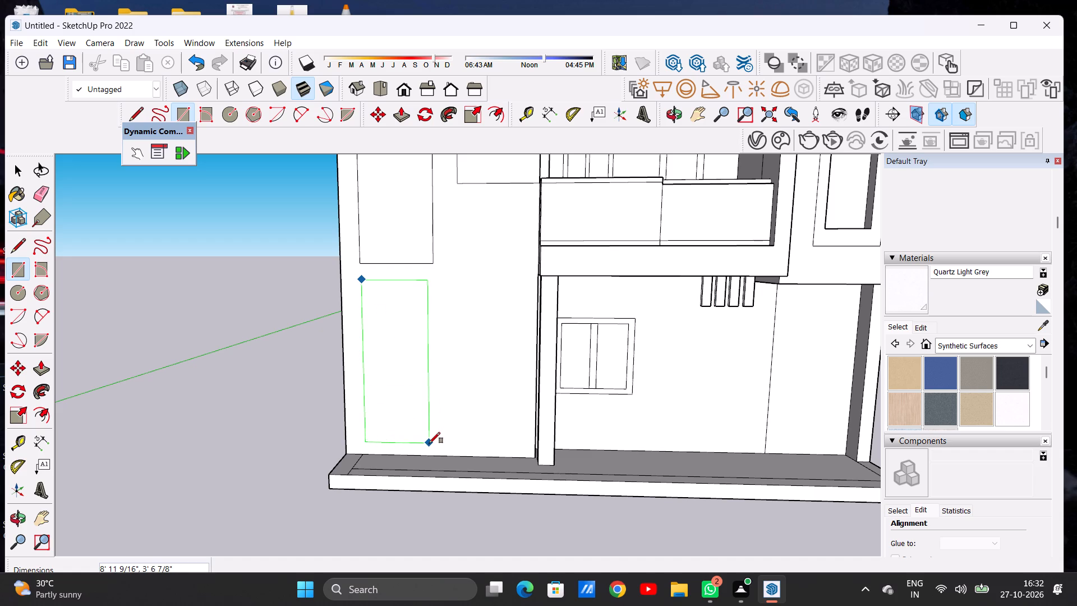
left_click(435, 443)
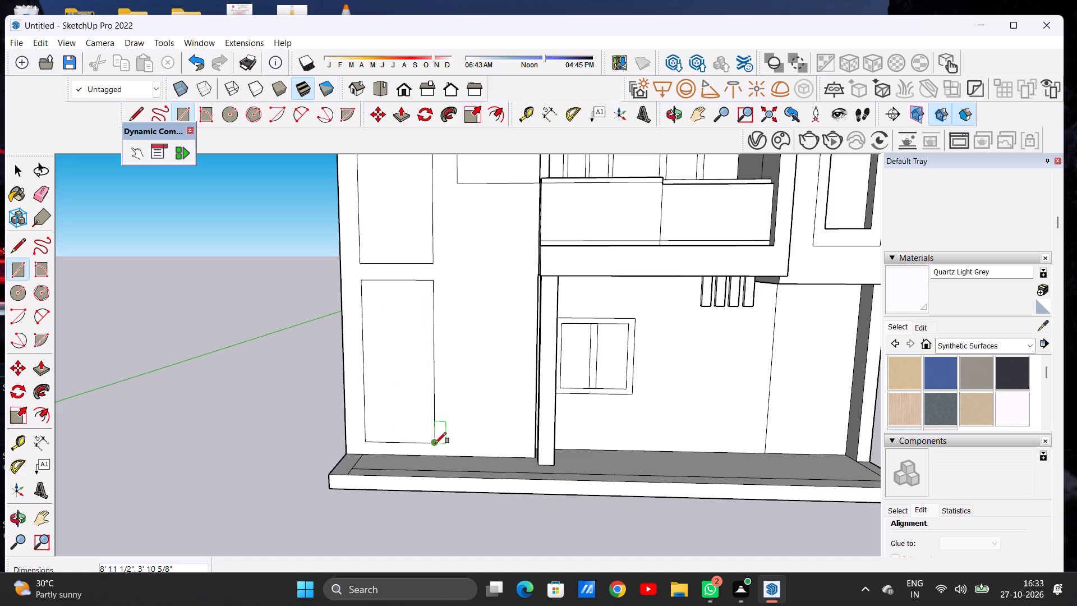
key("space")
Offset the upper tall rectangle's outline inward by about 7 7/16" to form a frame.
scroll(353, 406, "down", 2)
scroll(353, 406, "up", 1)
scroll(353, 406, "down", 5)
middle_click_drag(417, 302, 417, 370)
scroll(429, 353, "down", 6)
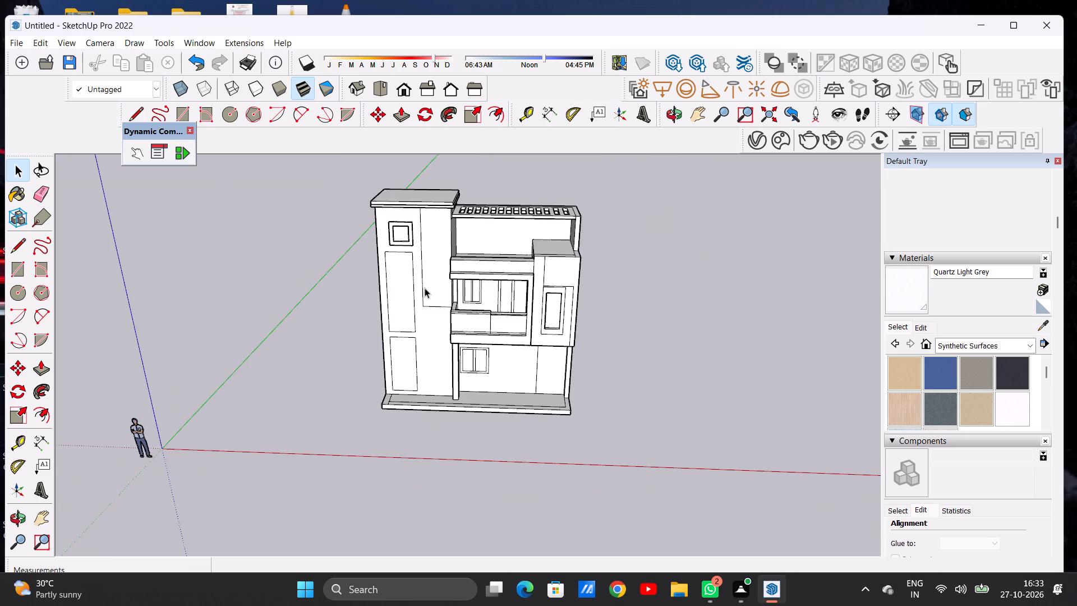
scroll(400, 277, "up", 6)
type("OF")
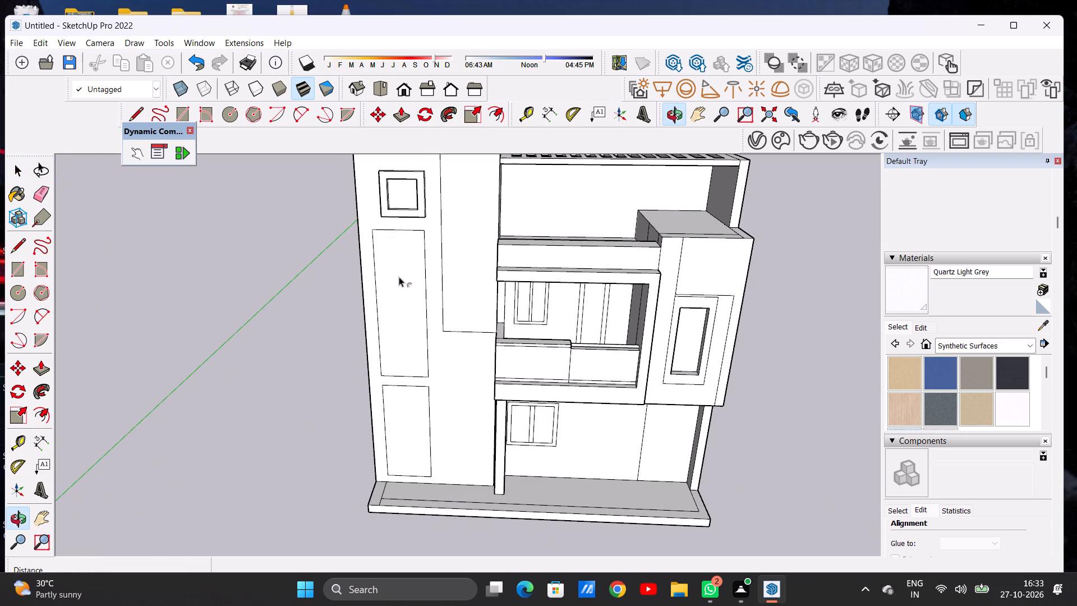
scroll(394, 258, "up", 3)
left_click(389, 226)
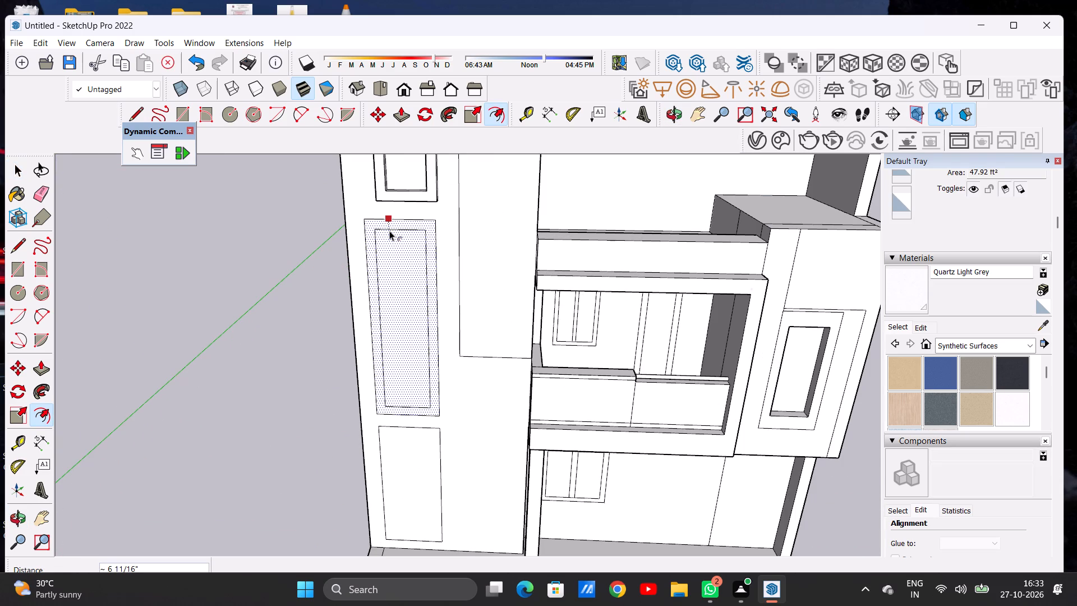
left_click(389, 231)
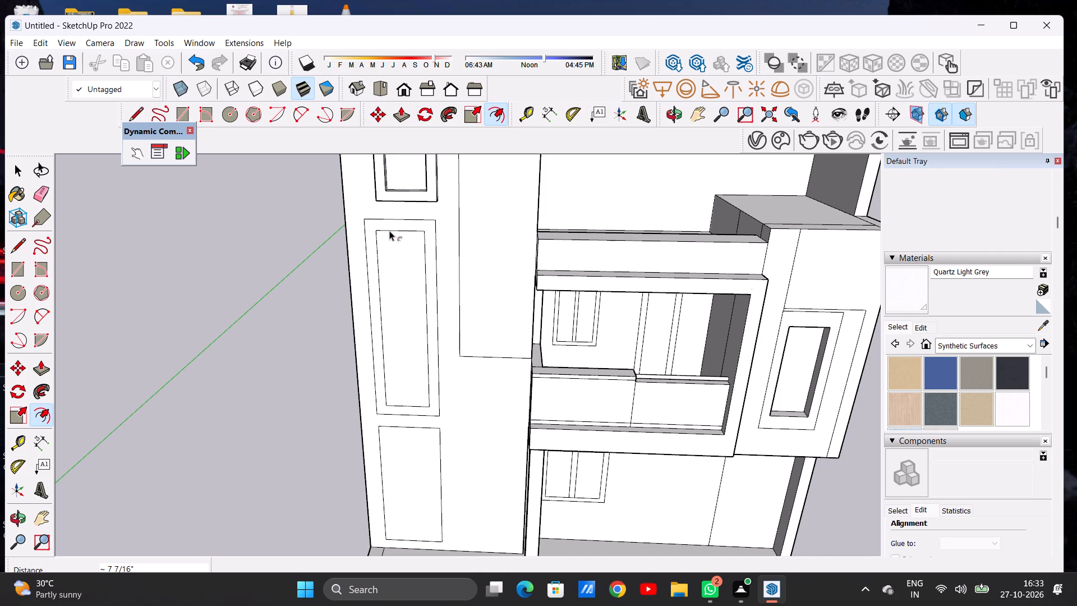
key("space")
Pull the border around the upper tall rectangle outward from the tall block's front face as a raised frame.
scroll(396, 246, "down", 6)
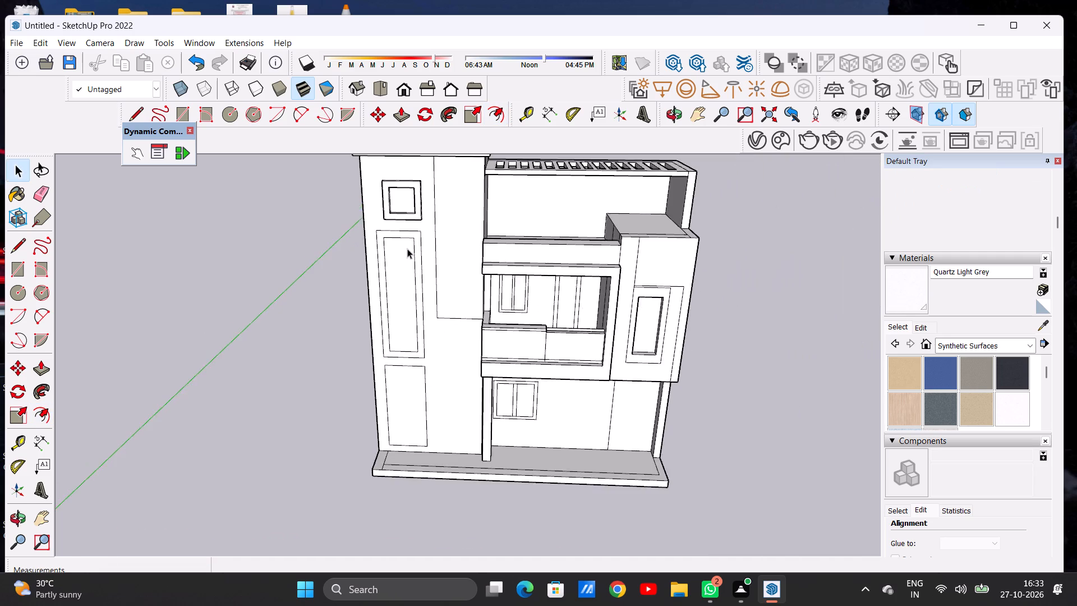
middle_click_drag(407, 248, 326, 289)
scroll(414, 249, "up", 9)
key("p")
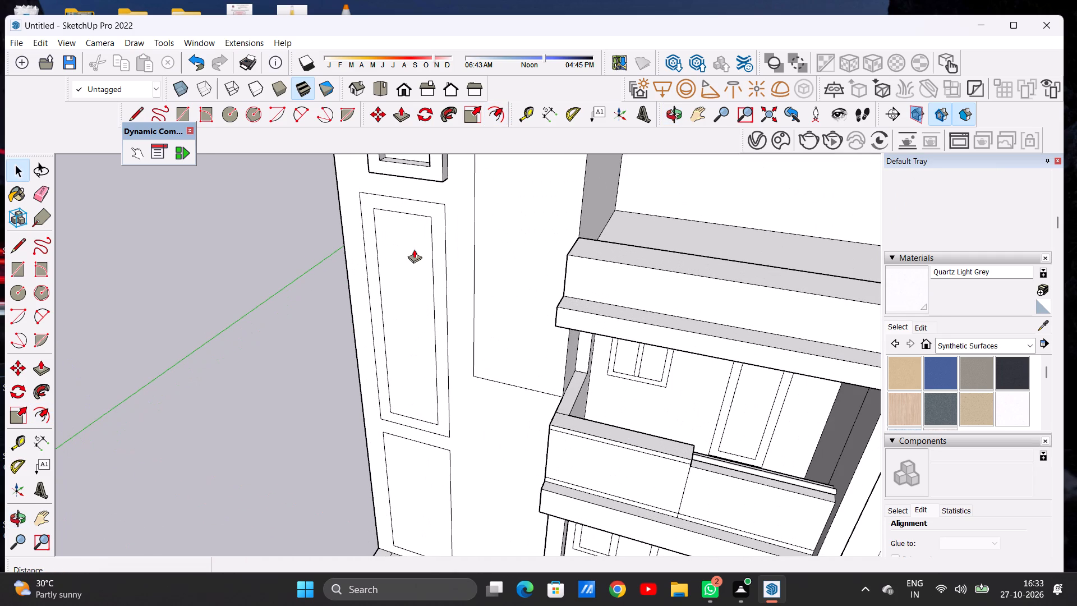
scroll(418, 253, "up", 5)
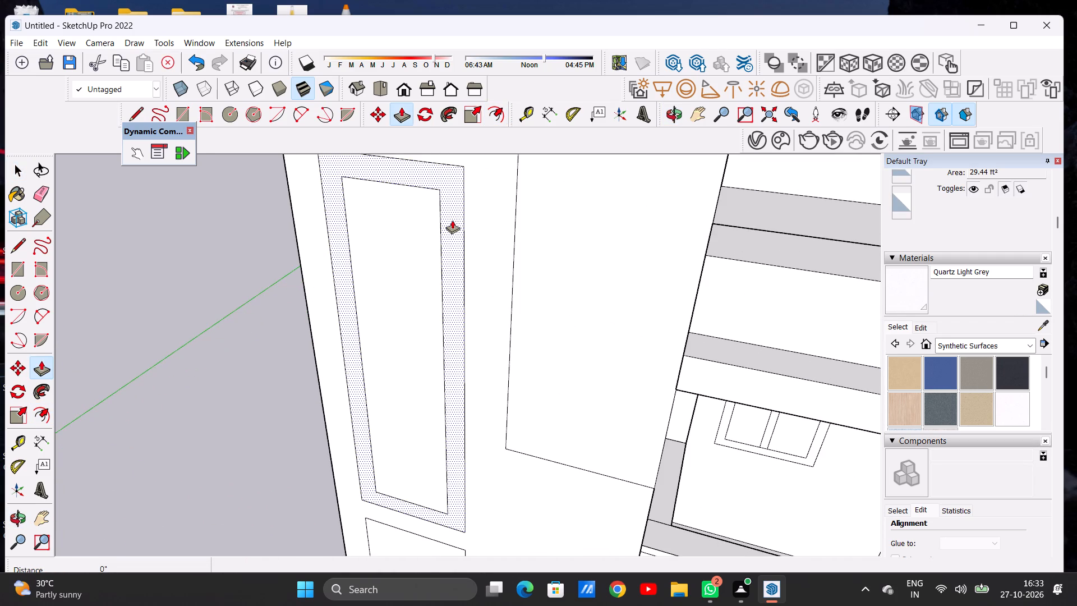
left_click(452, 220)
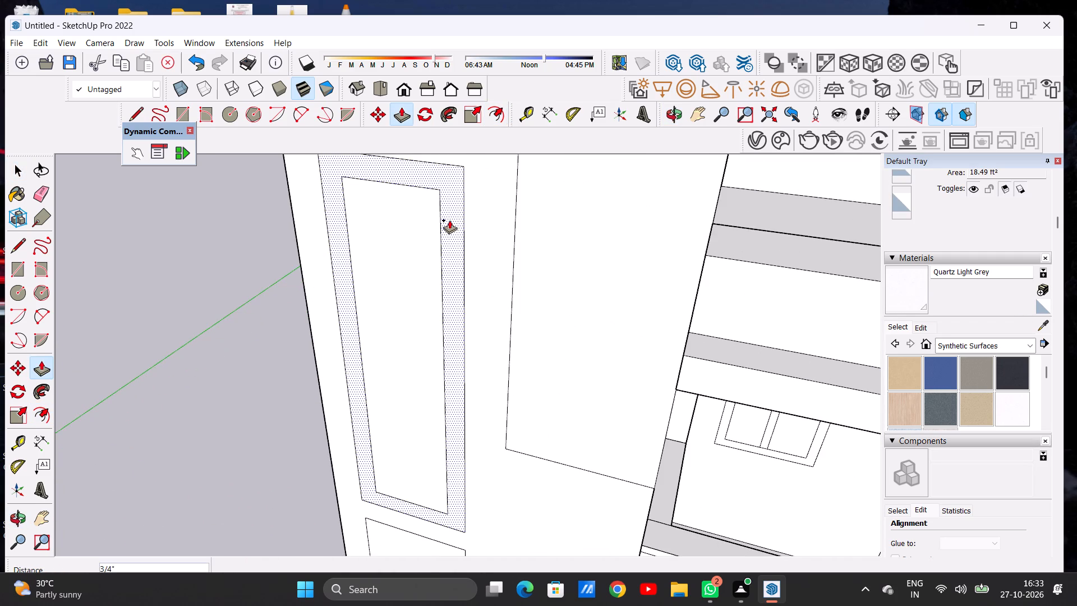
left_click(444, 226)
key("space")
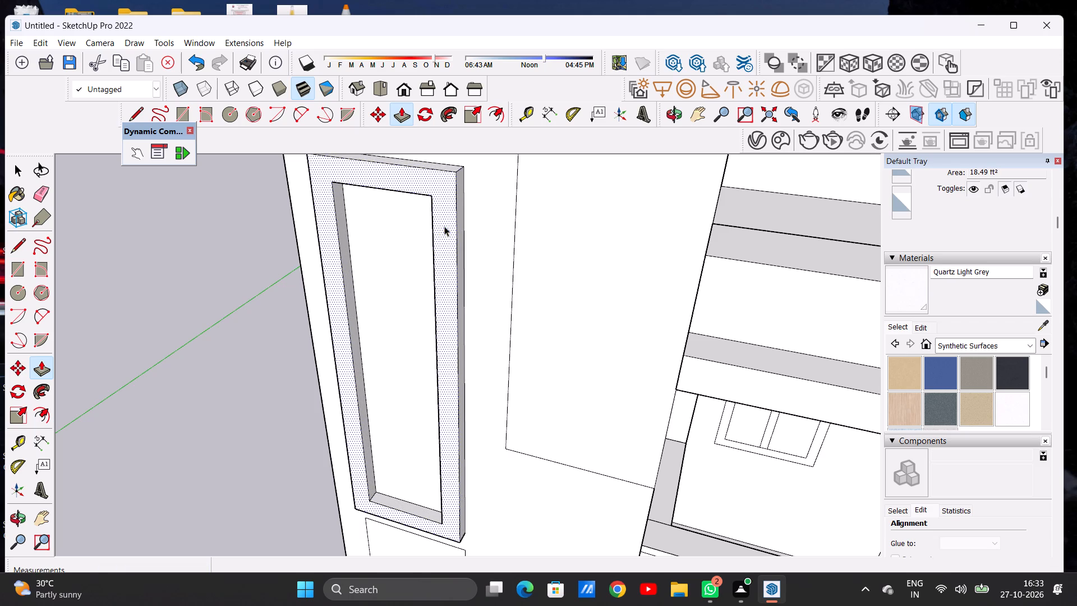
Push the lower rectangle about 8 1/2" into the tall block's front face.
scroll(430, 224, "down", 11)
middle_click_drag(389, 269, 454, 228)
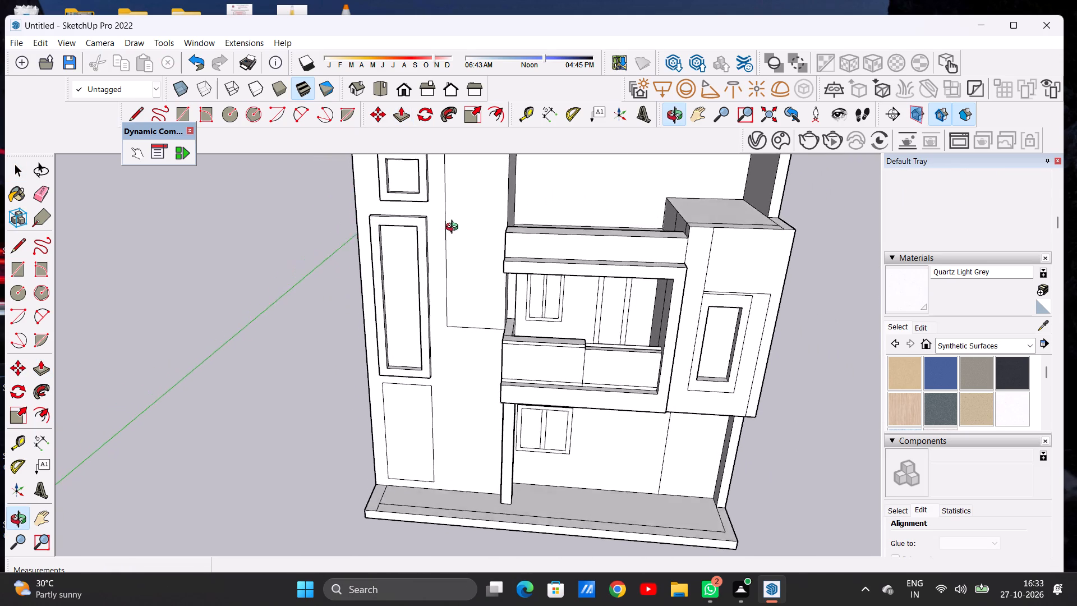
middle_click_drag(454, 228, 459, 219)
scroll(473, 231, "down", 5)
middle_click_drag(434, 312, 457, 293)
scroll(434, 377, "up", 7)
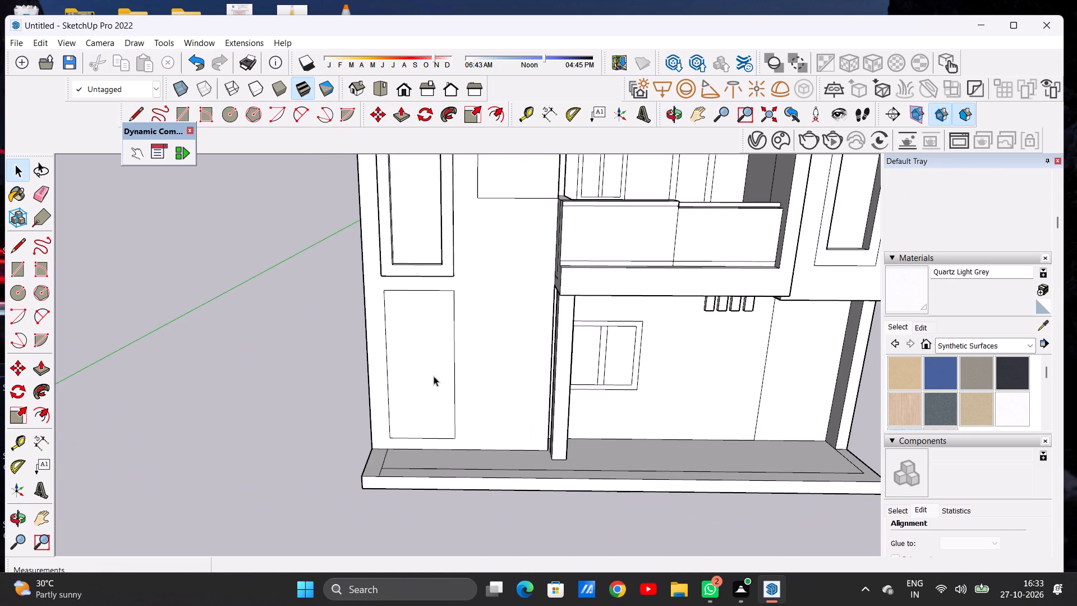
key("p")
scroll(433, 343, "up", 7)
scroll(432, 344, "down", 1)
scroll(432, 344, "up", 3)
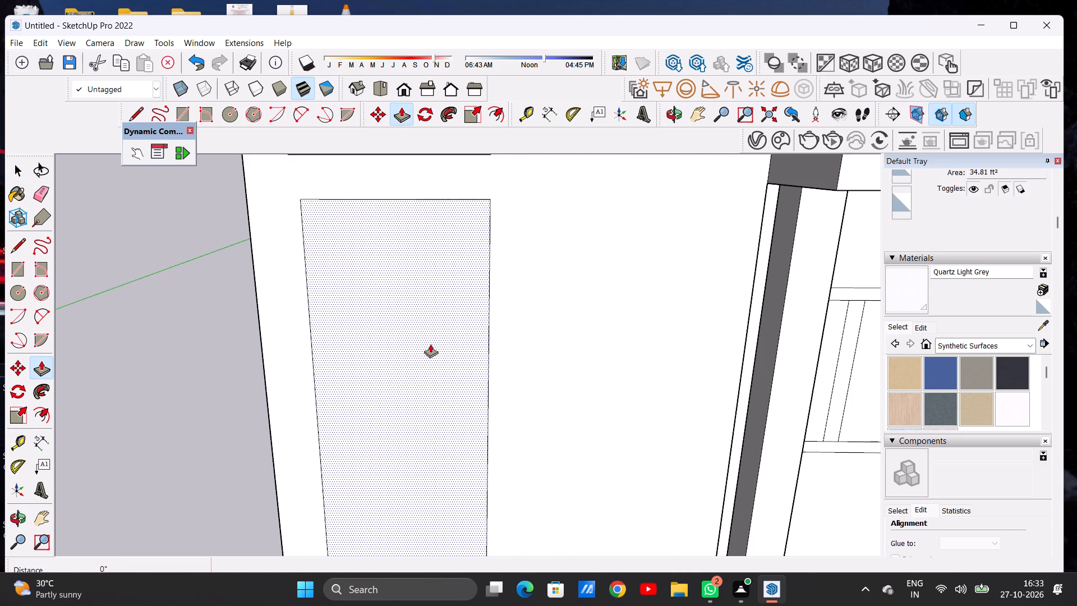
left_click(393, 377)
left_click(401, 368)
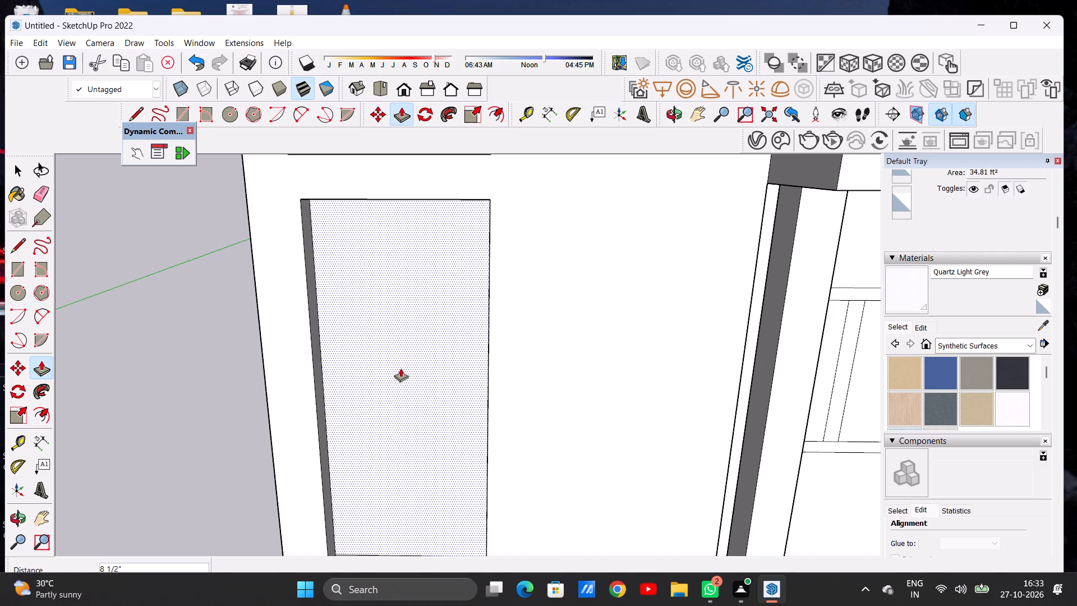
key("space")
Examine the whole house front and the panels on the tall block from several distances and angles.
scroll(385, 363, "down", 8)
scroll(372, 332, "up", 1)
scroll(374, 333, "down", 4)
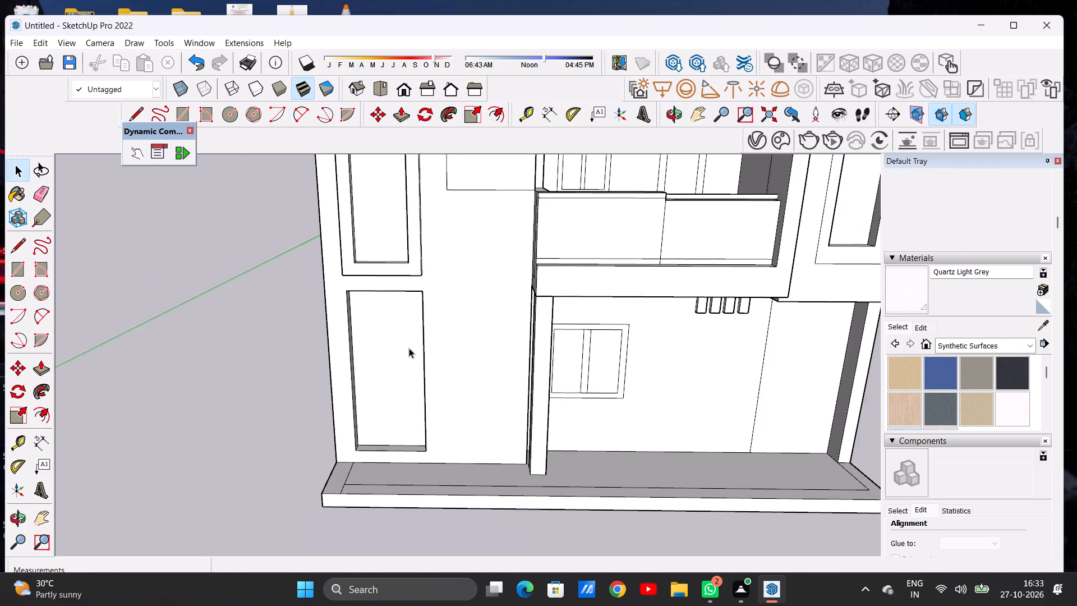
middle_click_drag(409, 348, 400, 337)
scroll(400, 349, "down", 8)
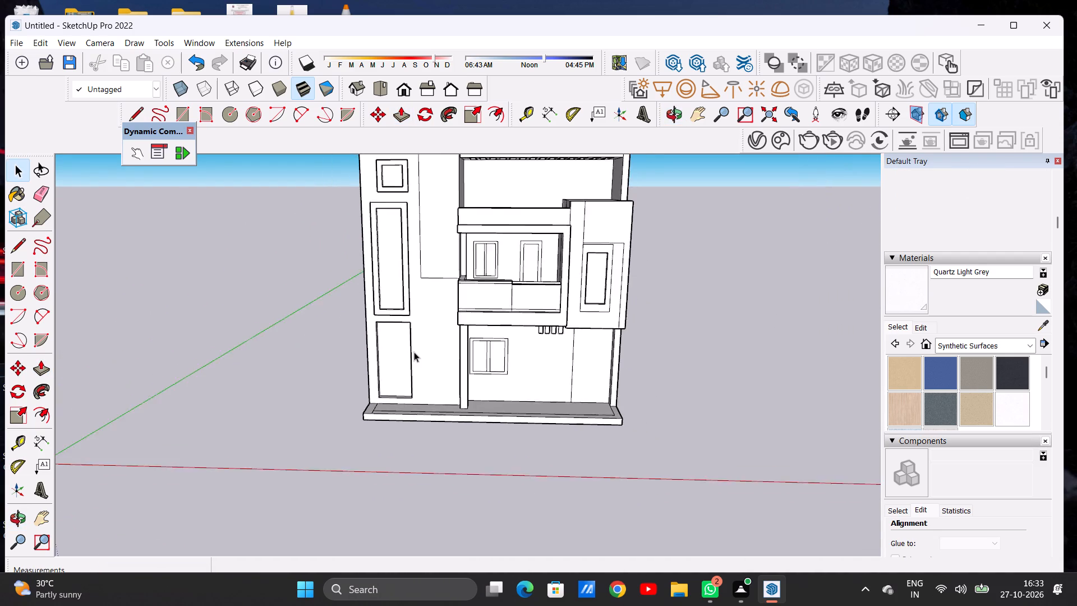
scroll(414, 352, "down", 4)
middle_click_drag(413, 347, 415, 330)
scroll(422, 355, "up", 5)
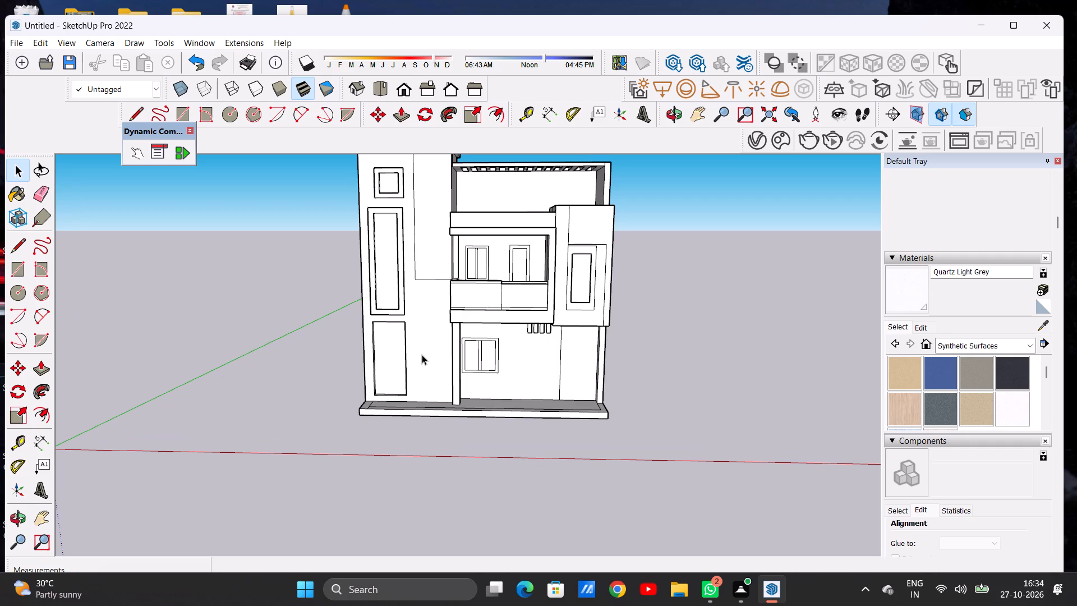
scroll(440, 364, "down", 7)
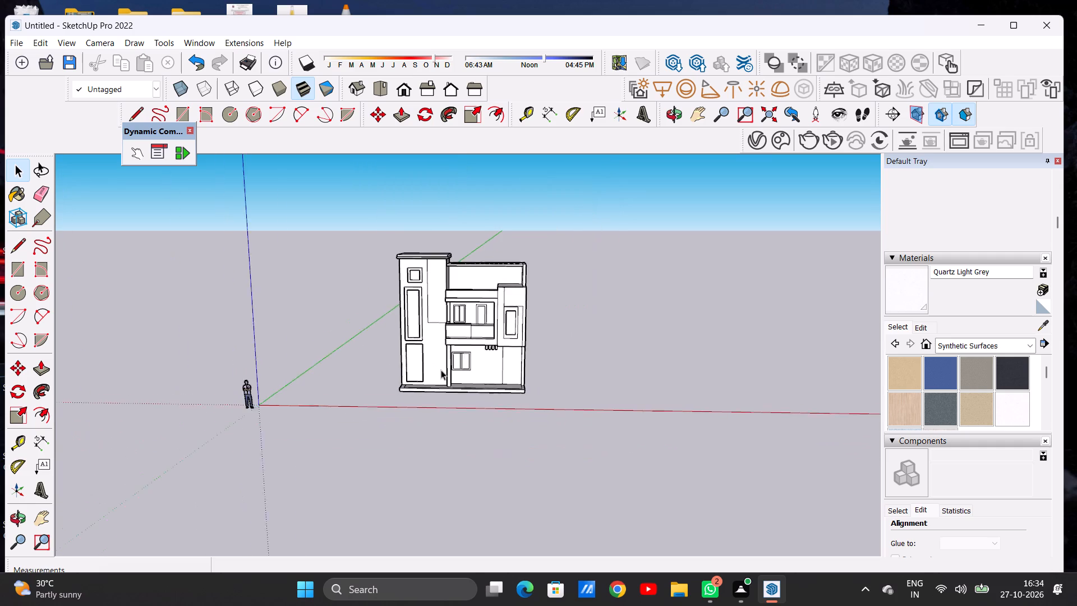
scroll(441, 370, "down", 2)
scroll(440, 320, "up", 6)
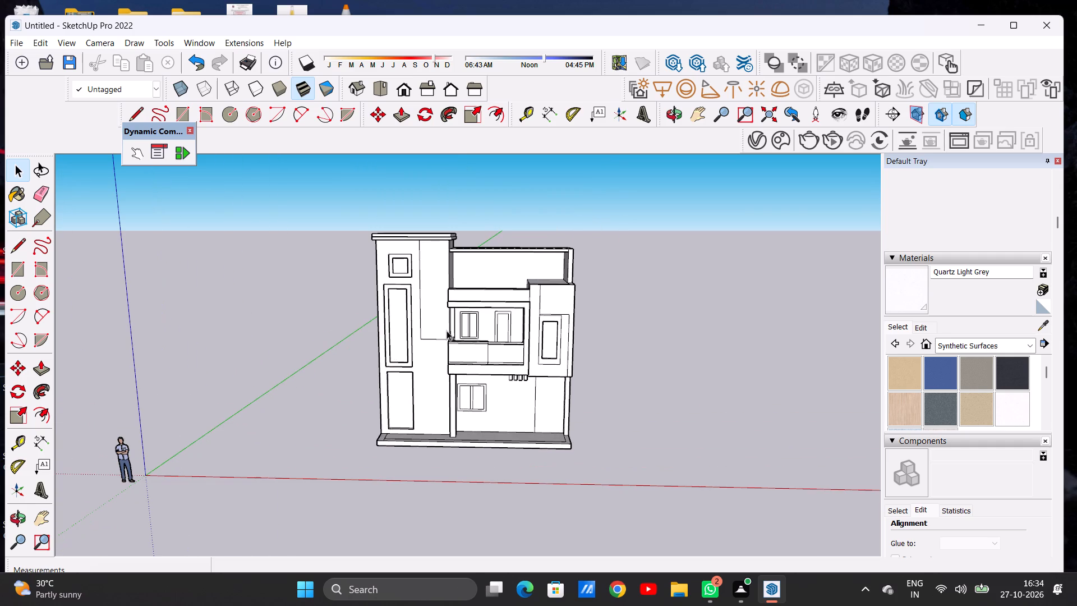
scroll(418, 332, "down", 2)
scroll(429, 267, "up", 6)
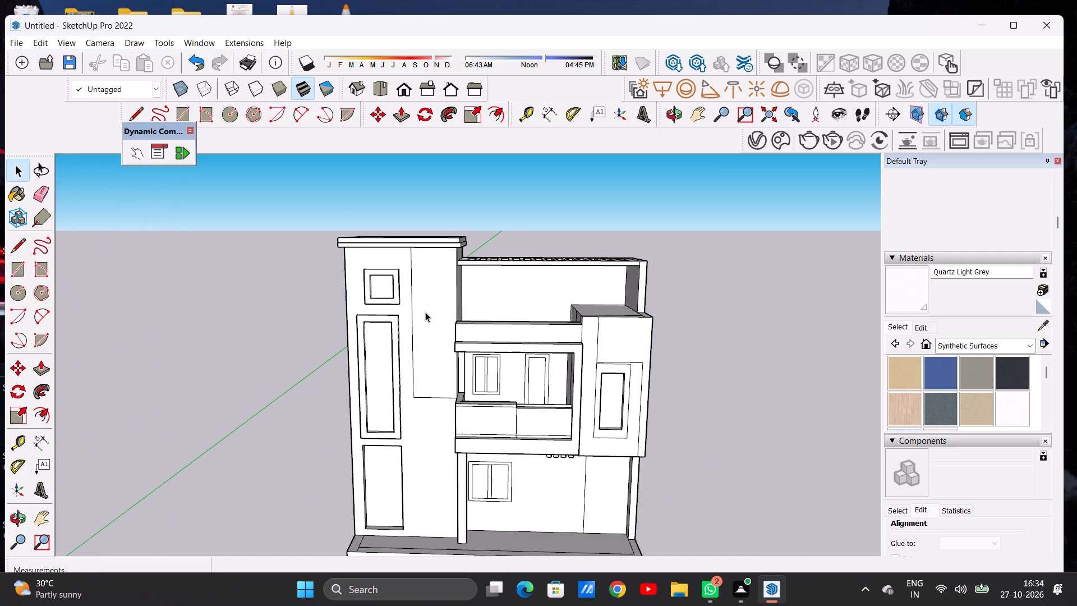
scroll(390, 304, "down", 2)
scroll(410, 272, "up", 4)
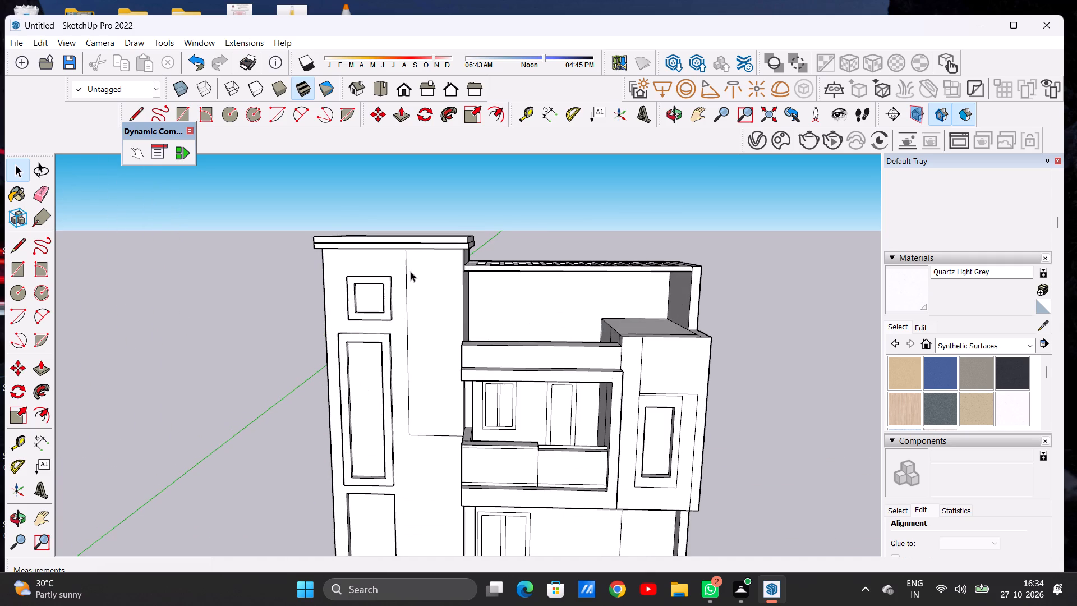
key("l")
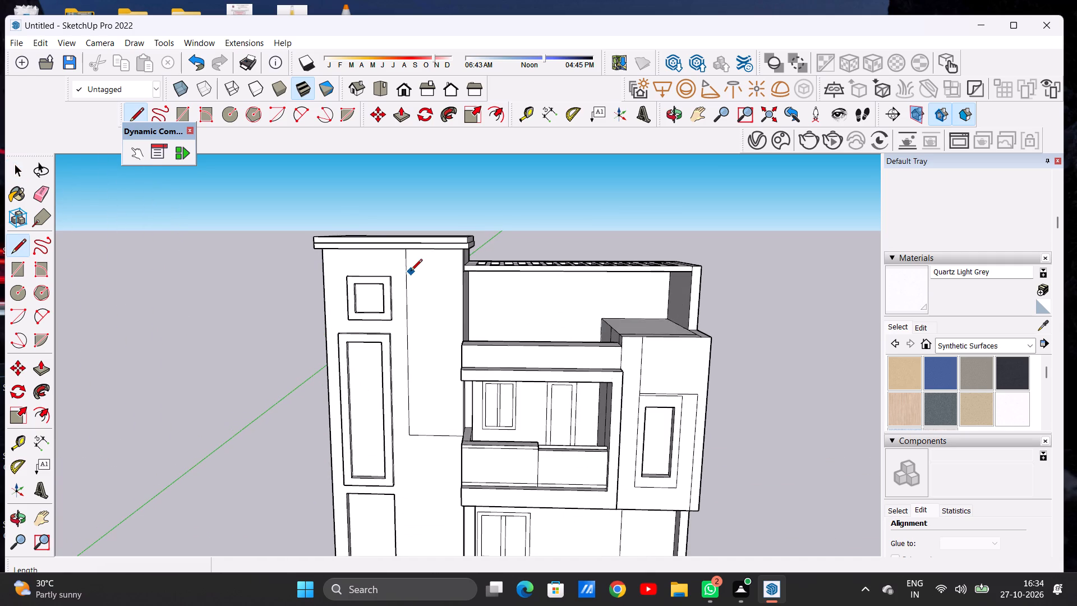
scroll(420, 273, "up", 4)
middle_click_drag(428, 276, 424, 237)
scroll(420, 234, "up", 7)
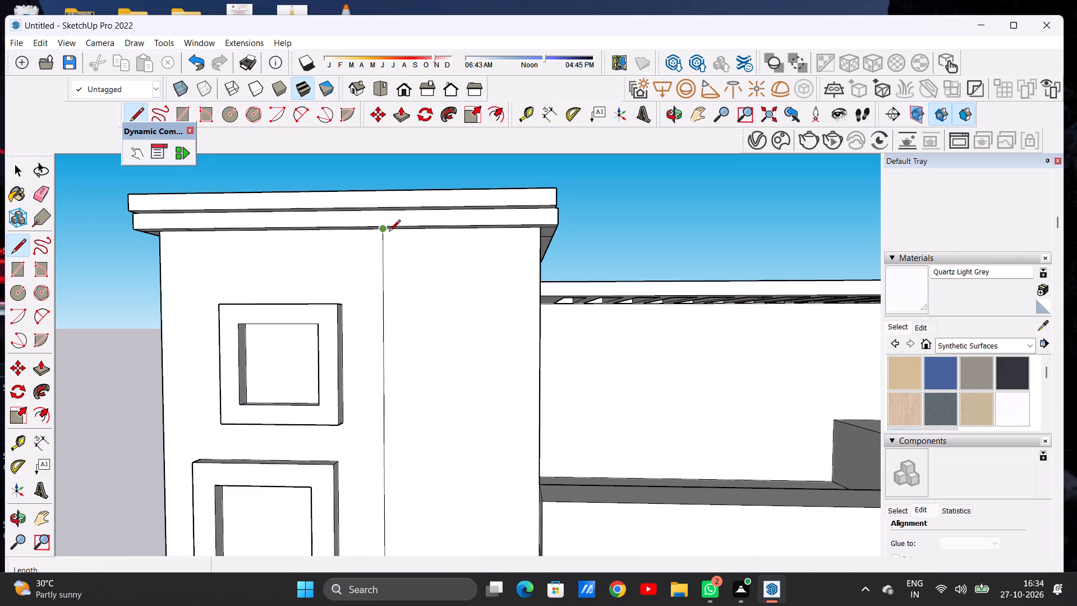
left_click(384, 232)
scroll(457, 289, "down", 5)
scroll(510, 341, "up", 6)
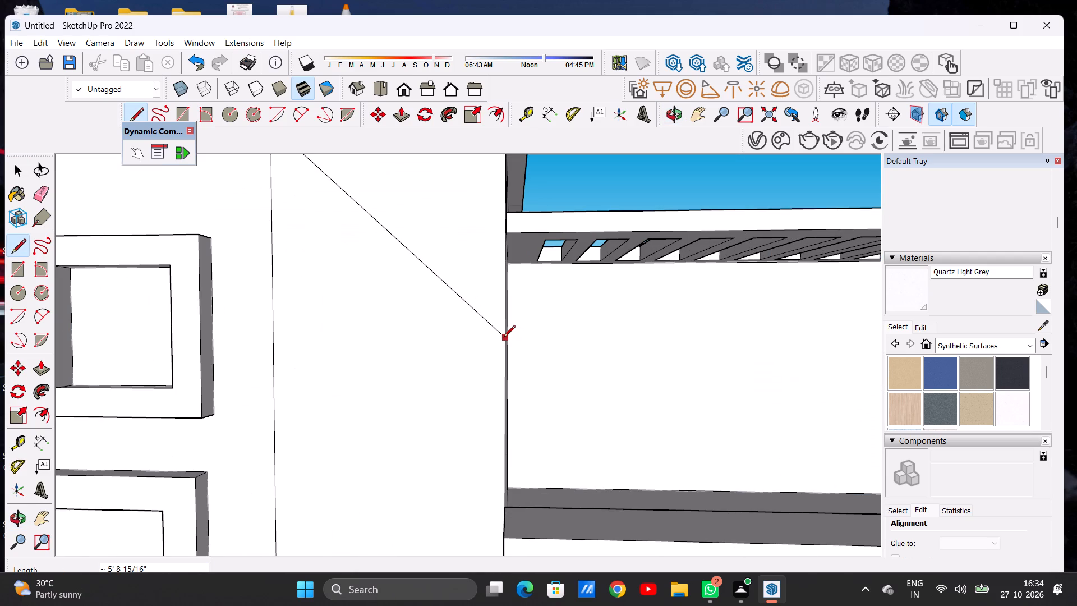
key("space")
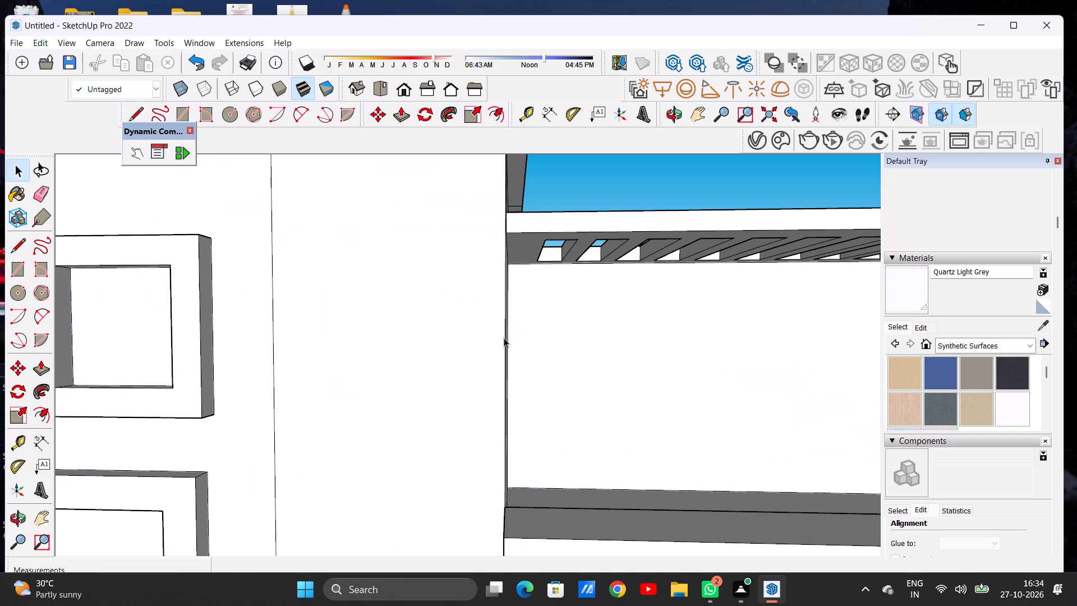
Pull the tall block's side face between the slatted roof and the parapet outward by 6".
scroll(494, 343, "down", 13)
middle_click_drag(508, 333, 481, 384)
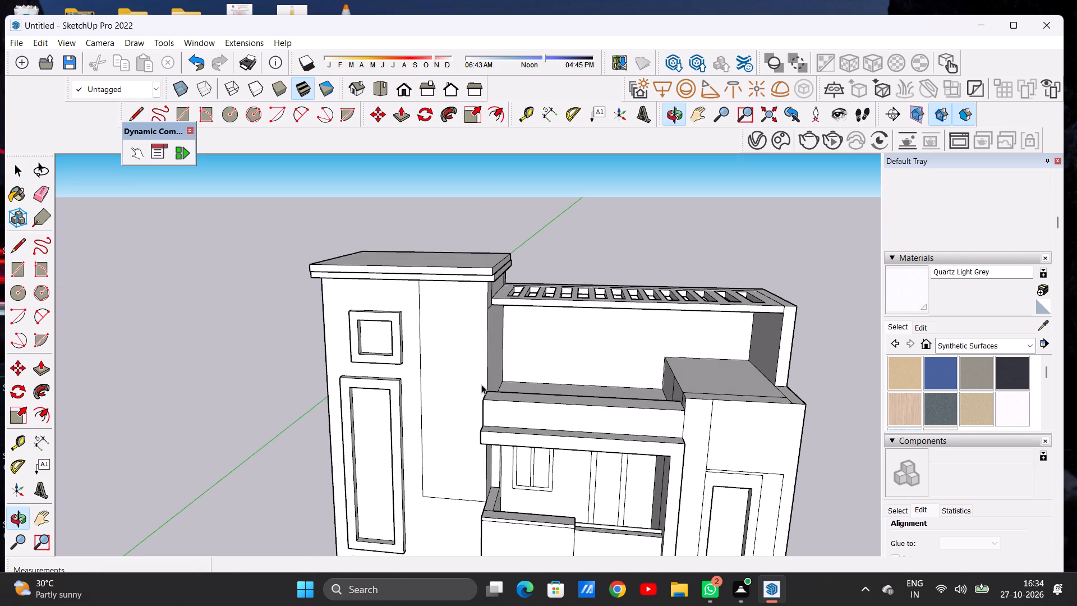
key("p")
scroll(501, 345, "up", 6)
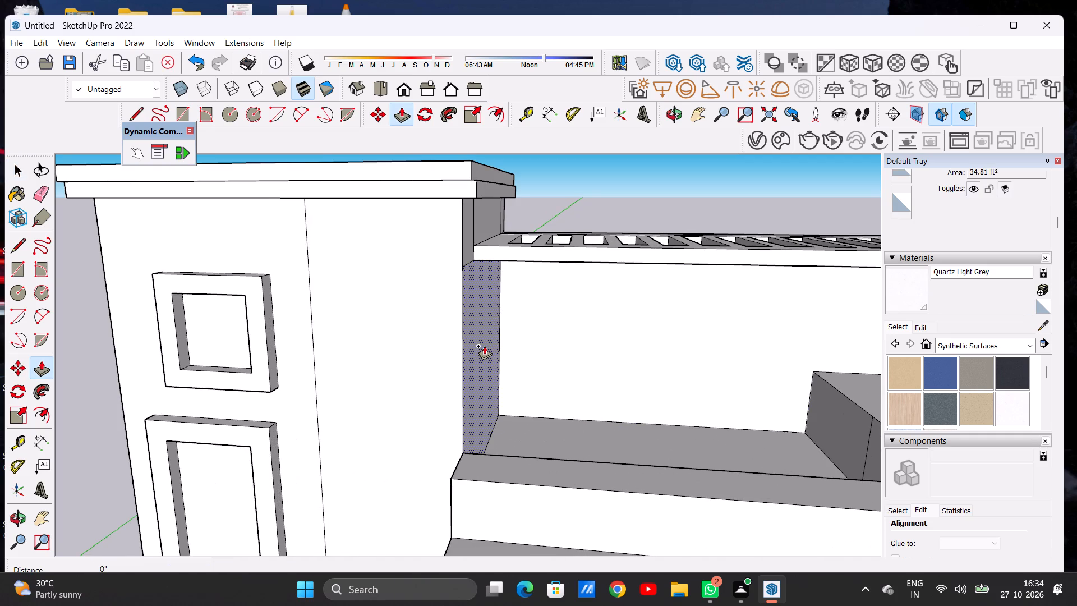
left_click(484, 346)
left_click(499, 342)
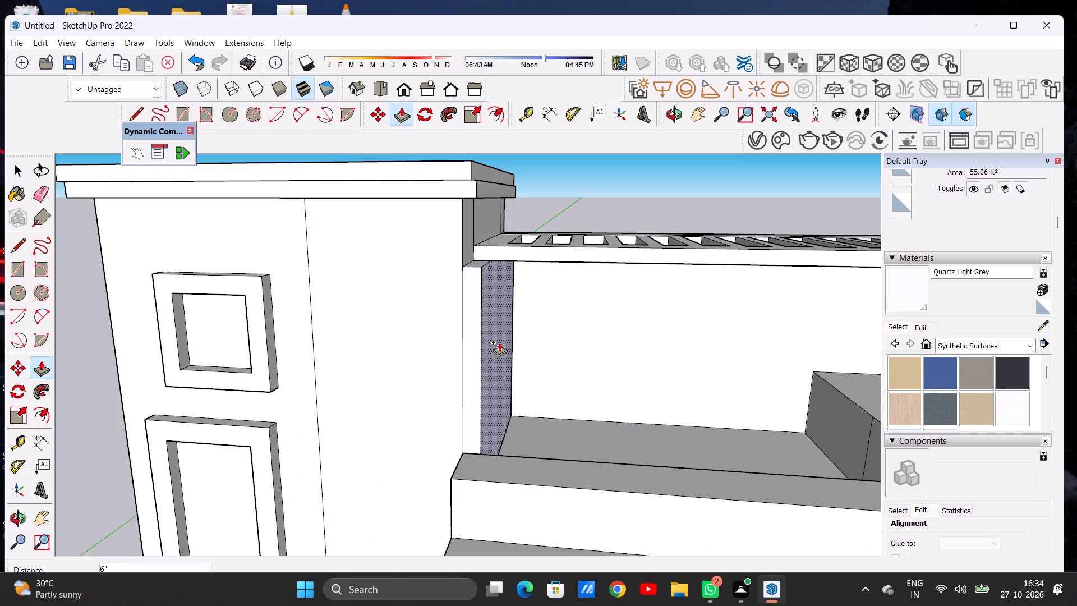
key("space")
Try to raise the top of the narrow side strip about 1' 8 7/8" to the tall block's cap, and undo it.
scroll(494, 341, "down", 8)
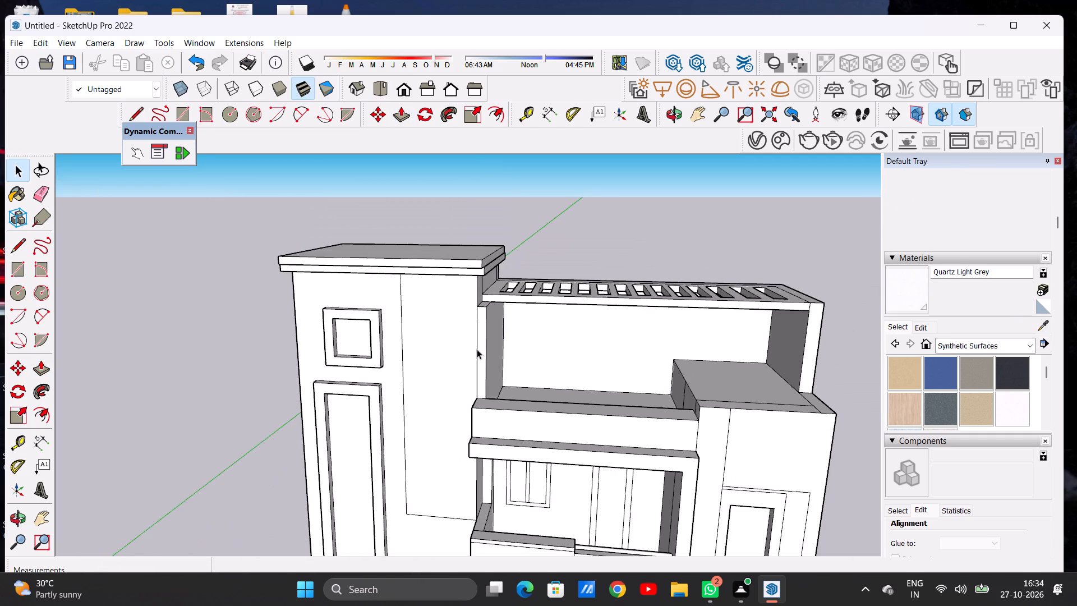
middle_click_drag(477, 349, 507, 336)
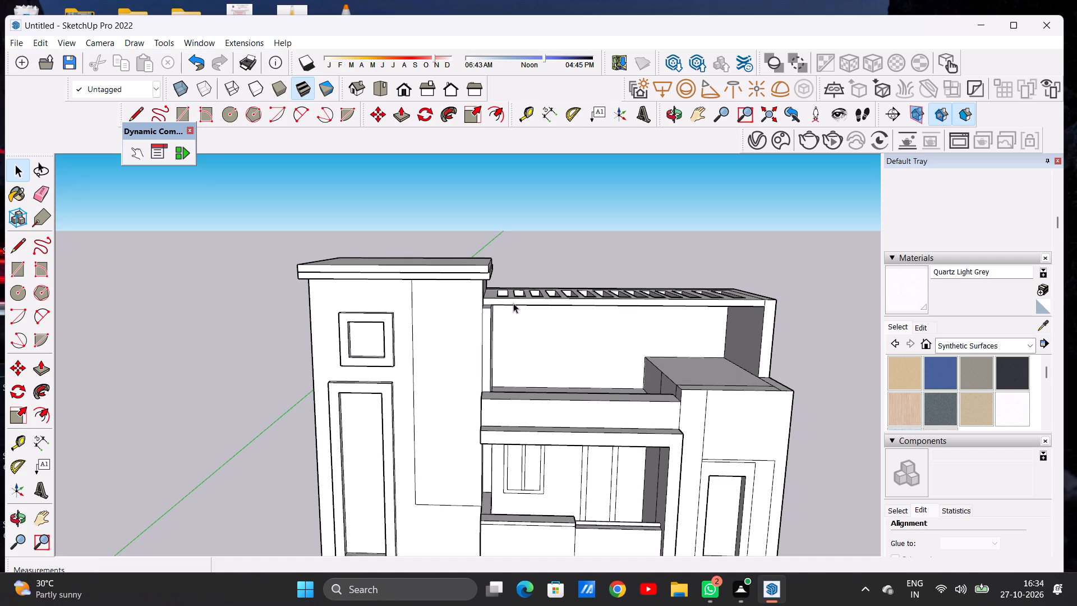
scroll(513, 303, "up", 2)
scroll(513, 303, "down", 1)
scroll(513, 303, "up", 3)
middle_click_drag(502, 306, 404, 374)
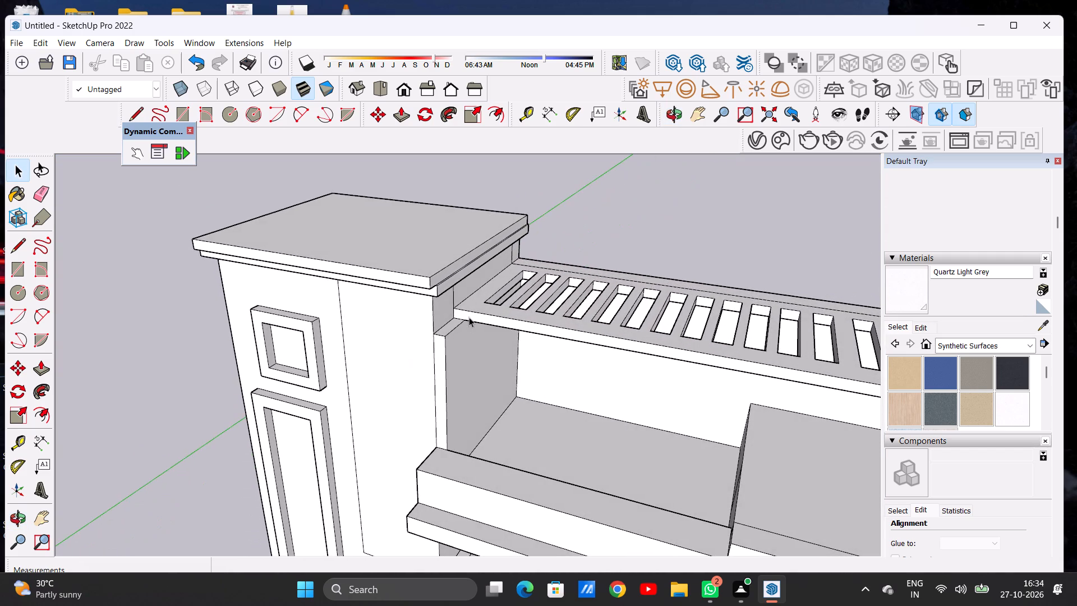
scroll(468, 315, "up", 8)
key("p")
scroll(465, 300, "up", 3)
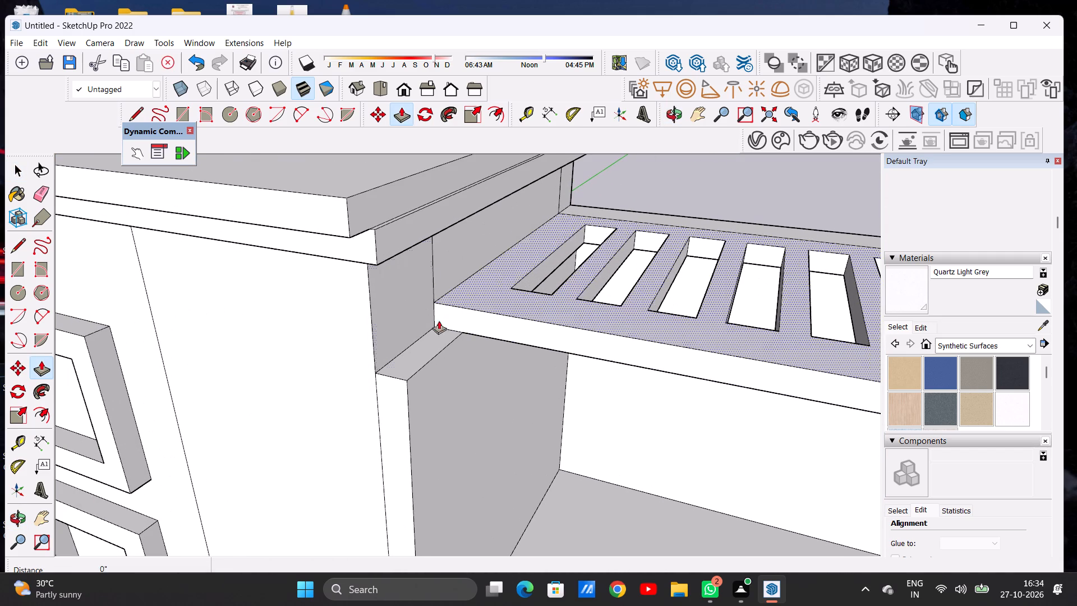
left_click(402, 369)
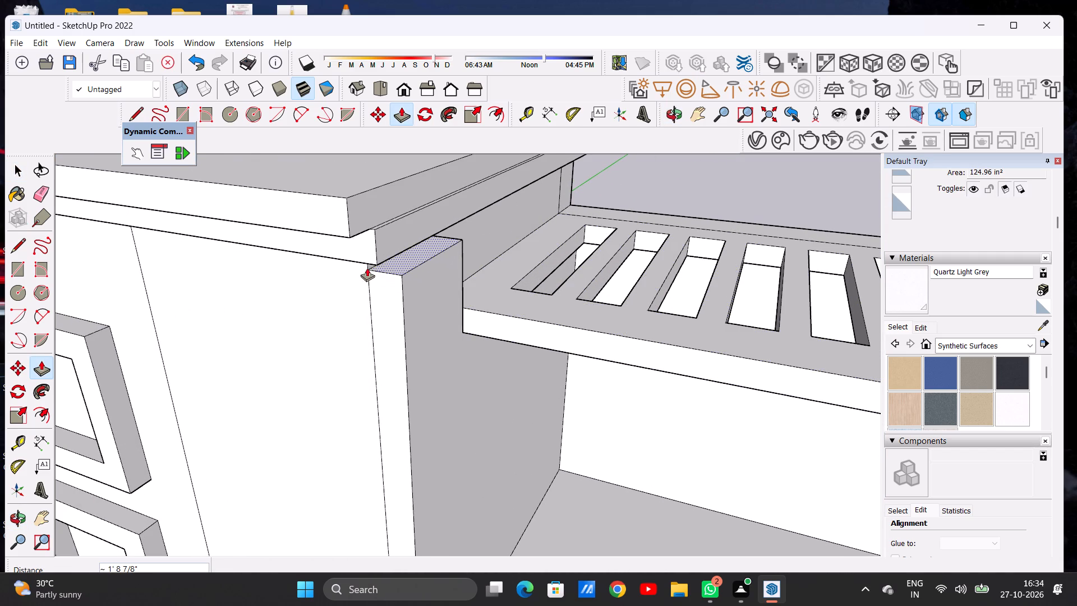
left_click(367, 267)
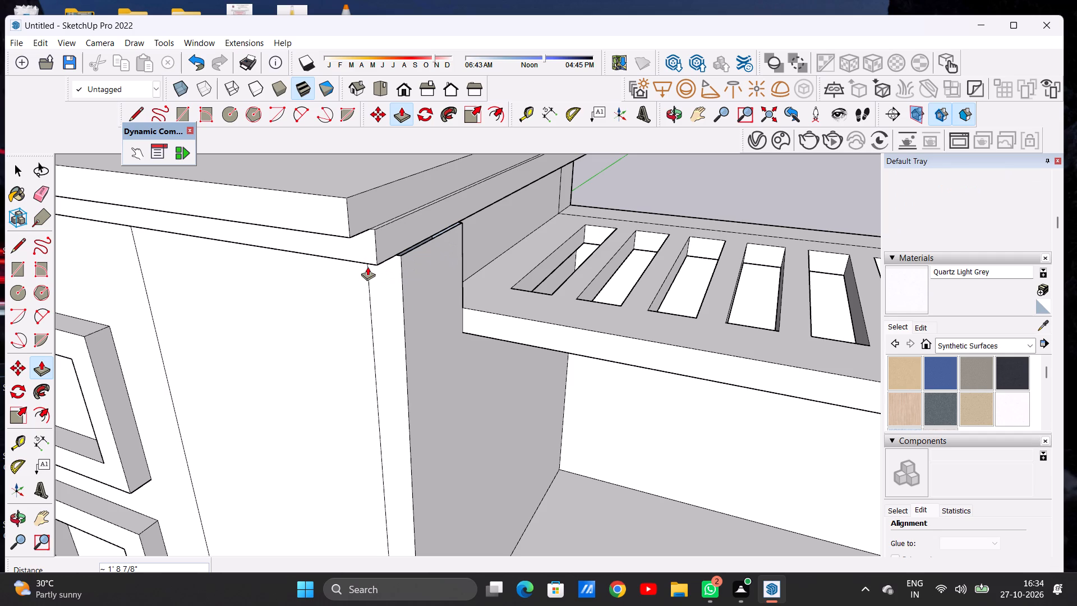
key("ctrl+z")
Raise the top face of the narrow side strip by 1' 5 7/8", stopping just below the tall block's cap.
key("p")
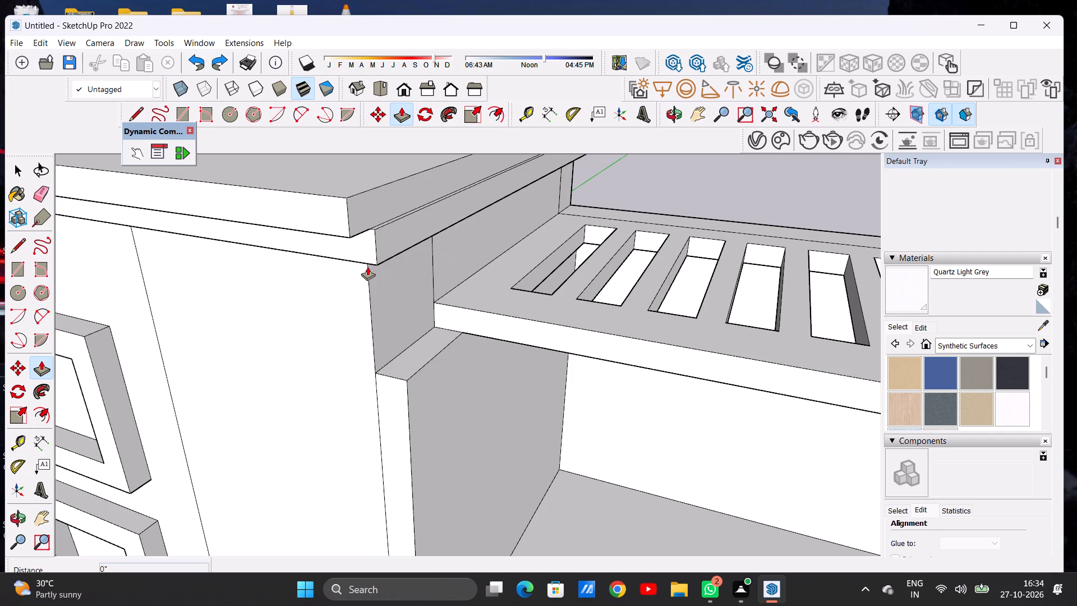
left_click(404, 363)
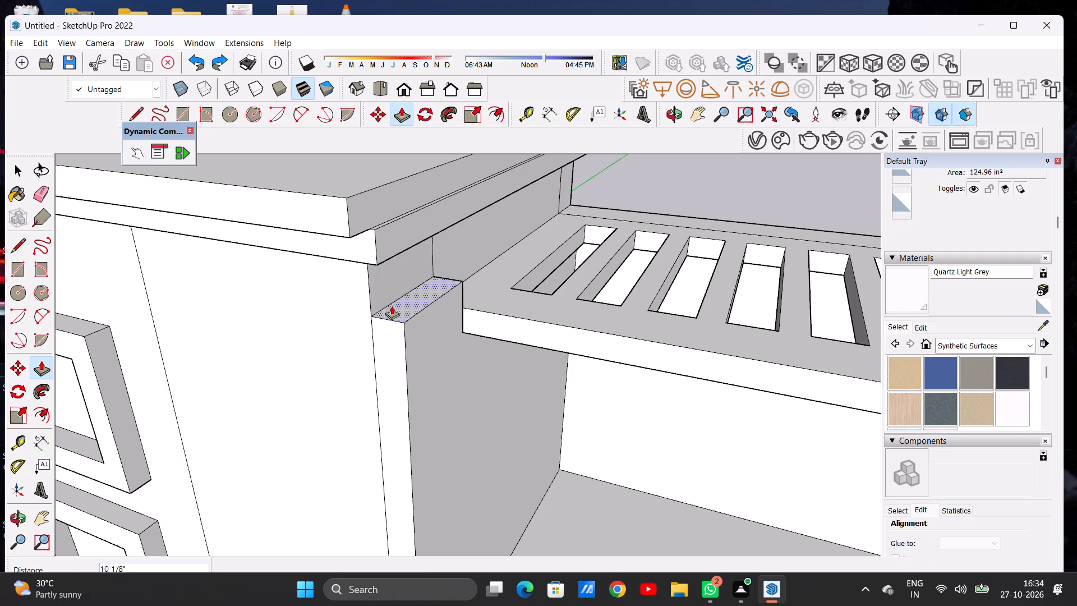
left_click(400, 262)
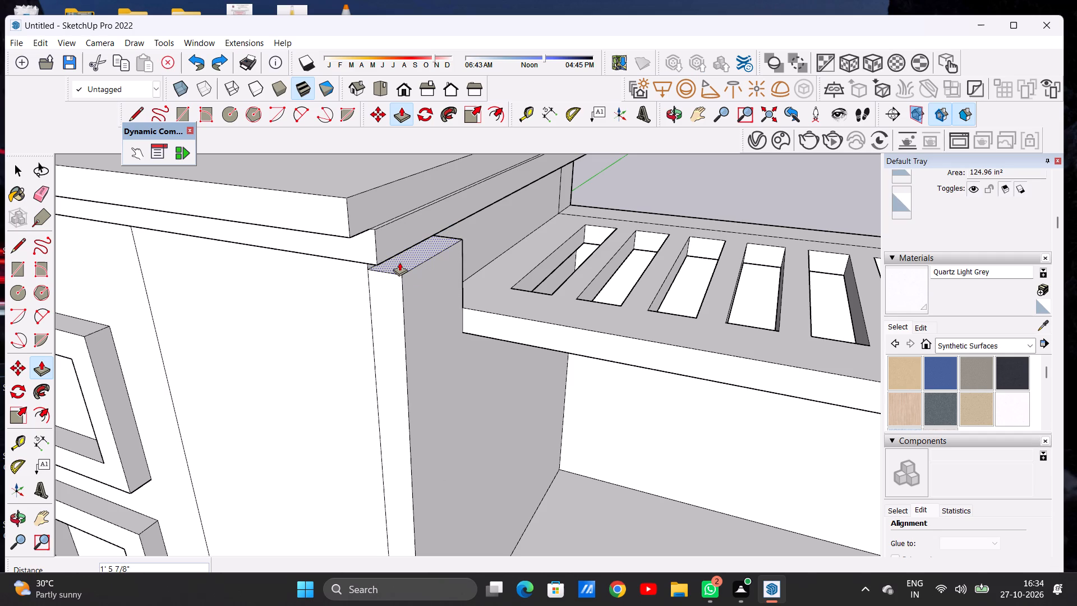
key("space")
Examine the extended side strip and the whole house front from several distances and angles.
scroll(395, 272, "down", 14)
scroll(379, 288, "up", 1)
scroll(379, 289, "down", 2)
middle_click_drag(345, 302, 359, 296)
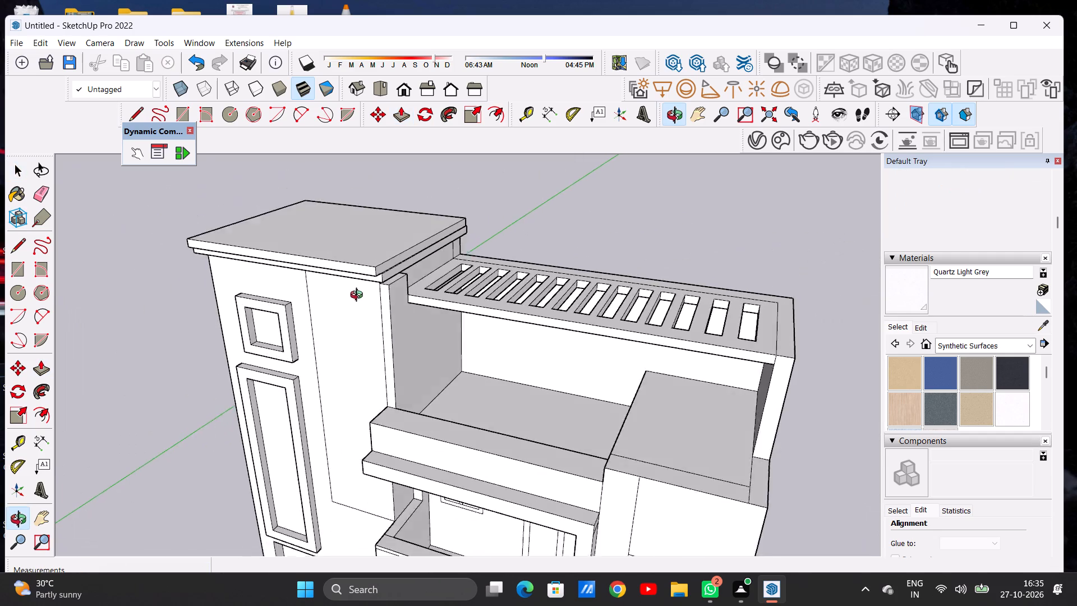
middle_click_drag(359, 296, 484, 236)
scroll(404, 255, "down", 5)
middle_click_drag(441, 319, 424, 299)
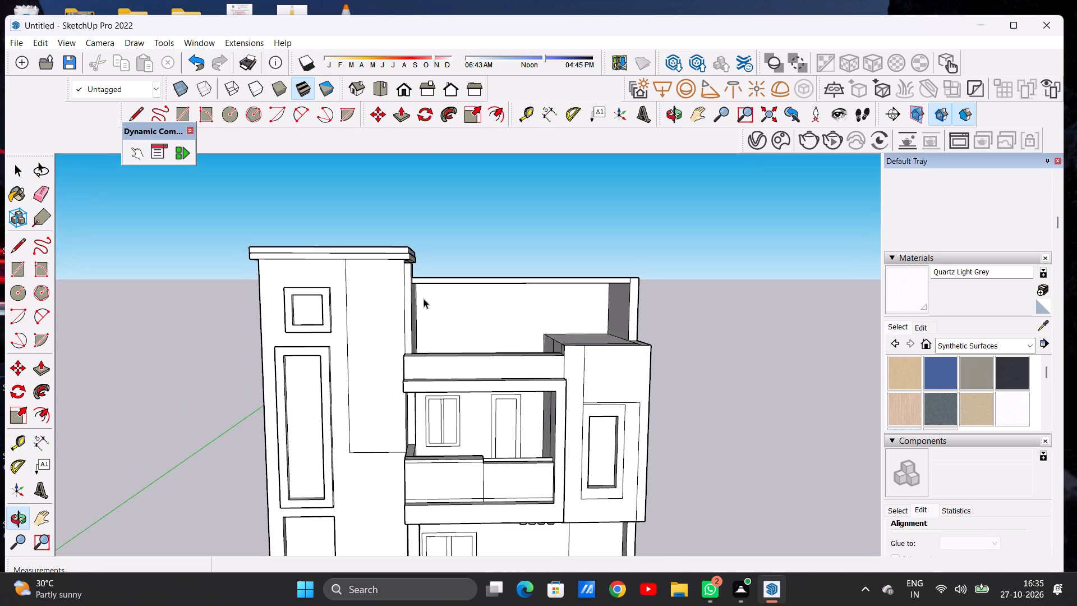
scroll(394, 324, "down", 2)
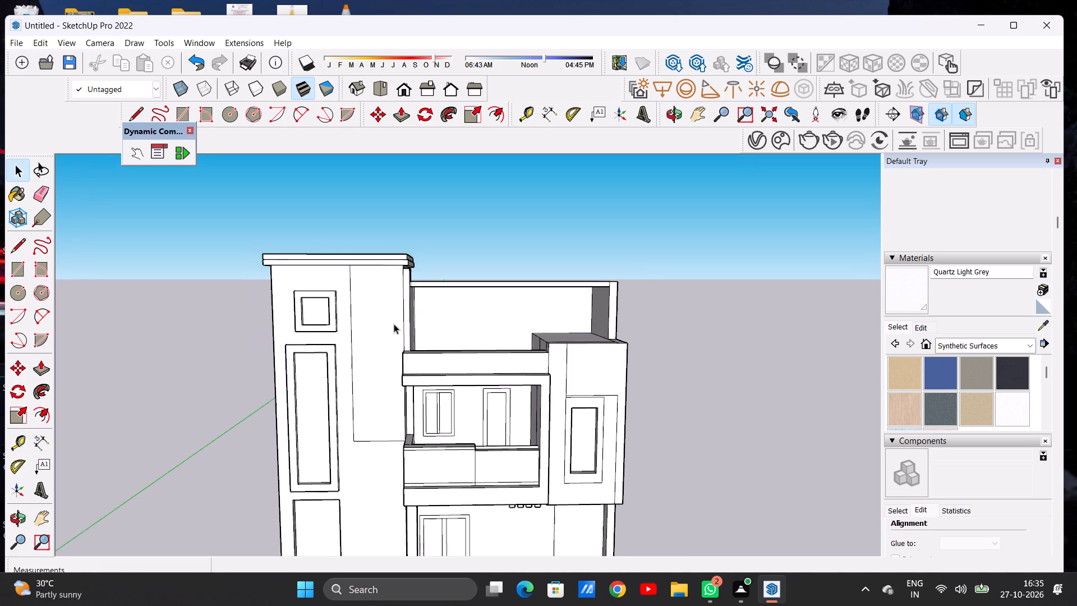
scroll(394, 324, "down", 1)
scroll(406, 322, "up", 1)
scroll(441, 310, "down", 6)
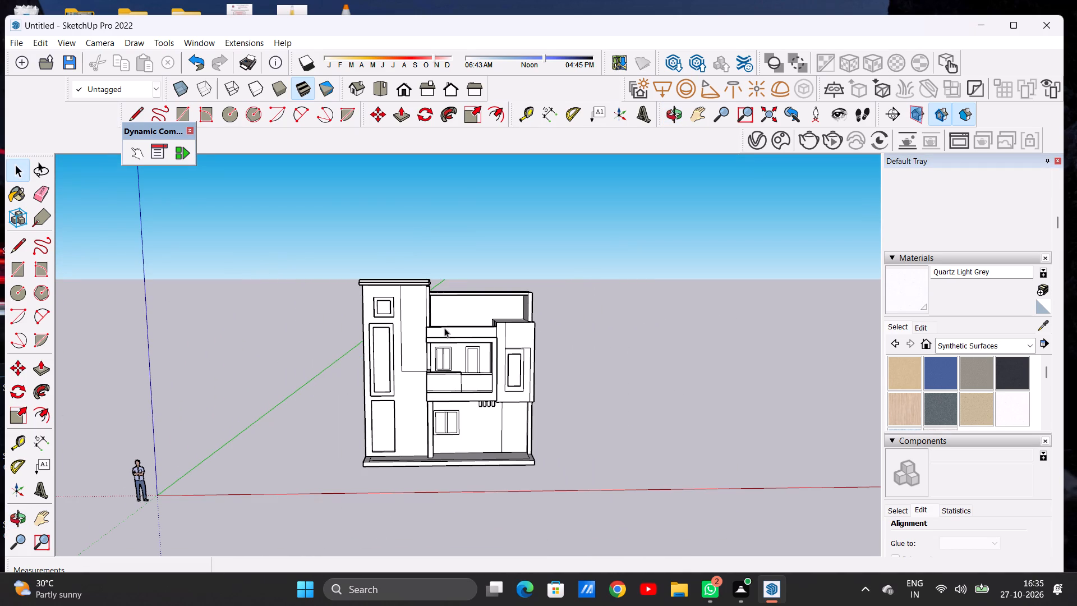
middle_click(427, 352)
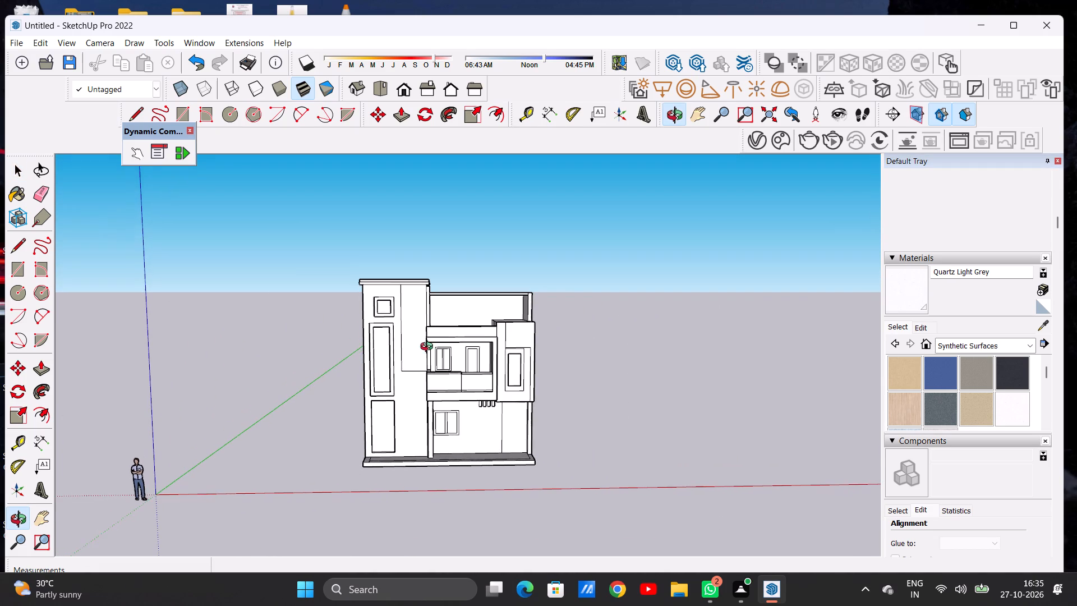
scroll(438, 313, "up", 14)
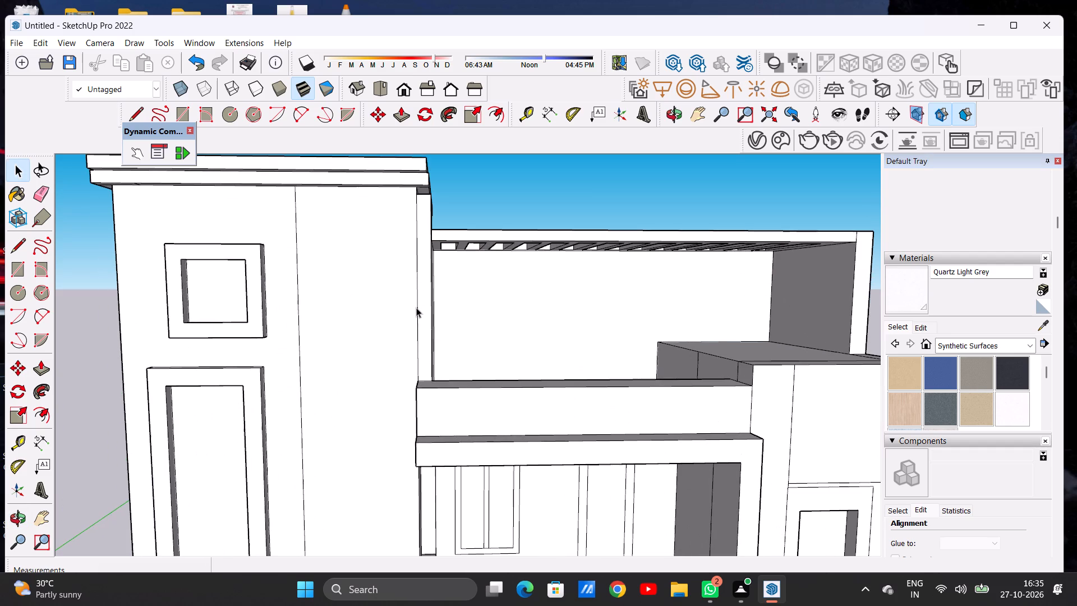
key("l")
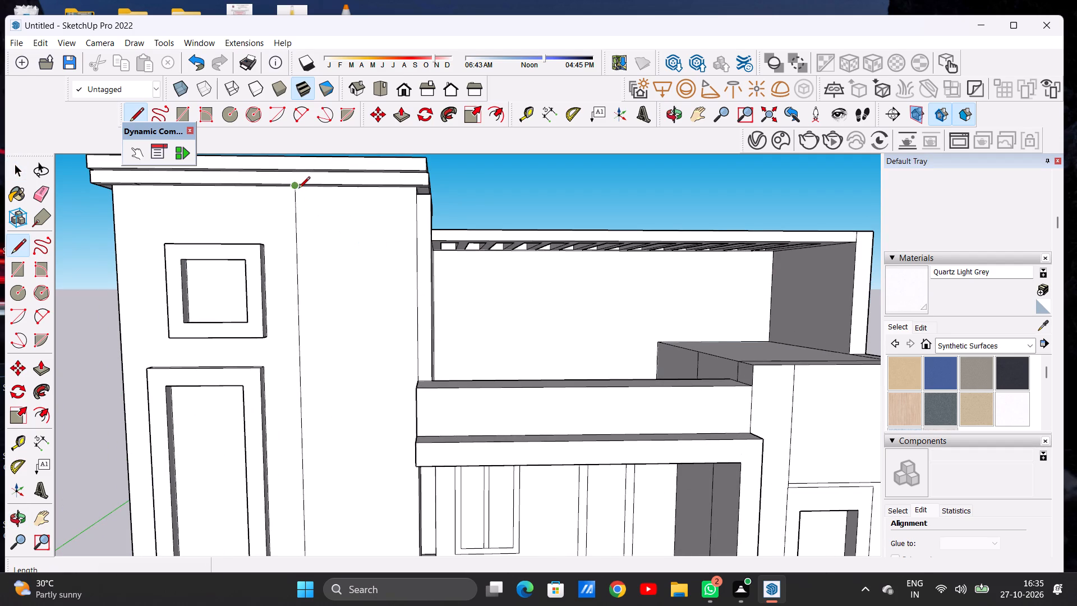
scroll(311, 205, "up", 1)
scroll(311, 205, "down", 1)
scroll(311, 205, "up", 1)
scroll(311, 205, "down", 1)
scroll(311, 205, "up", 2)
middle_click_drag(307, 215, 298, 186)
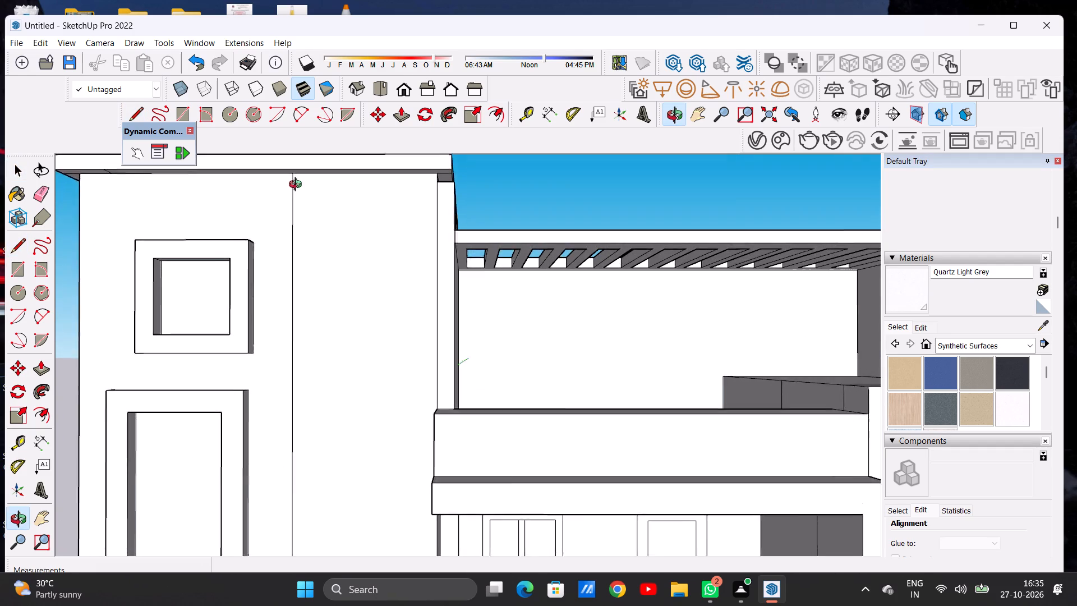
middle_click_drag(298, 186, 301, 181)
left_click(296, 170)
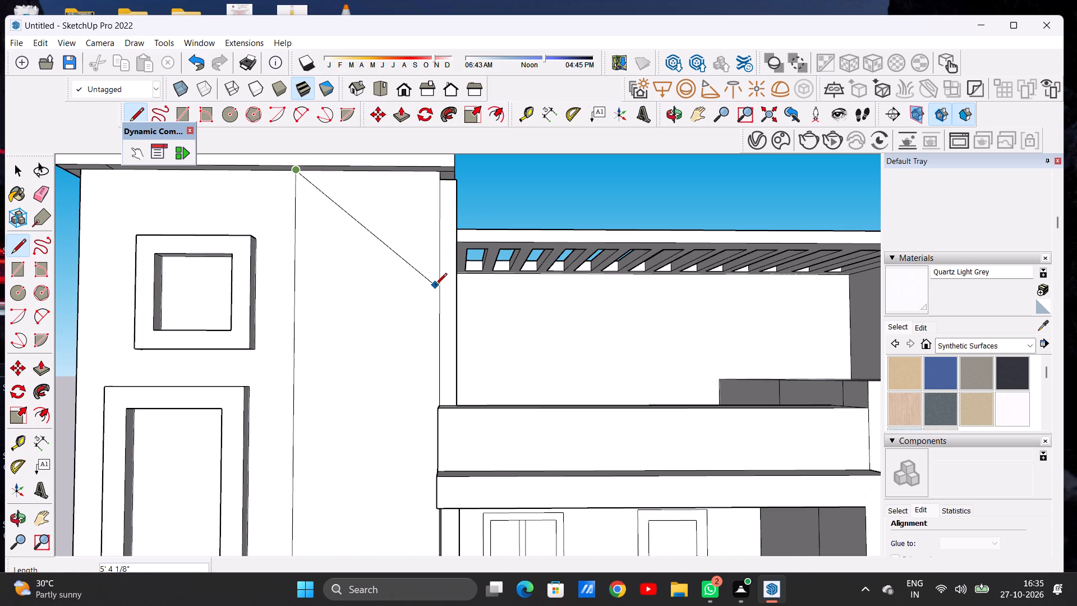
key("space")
Draw a vertical line about 6' 8" long down the side strip's front face, from its top edge to the parapet.
middle_click_drag(404, 301, 393, 344)
key("l")
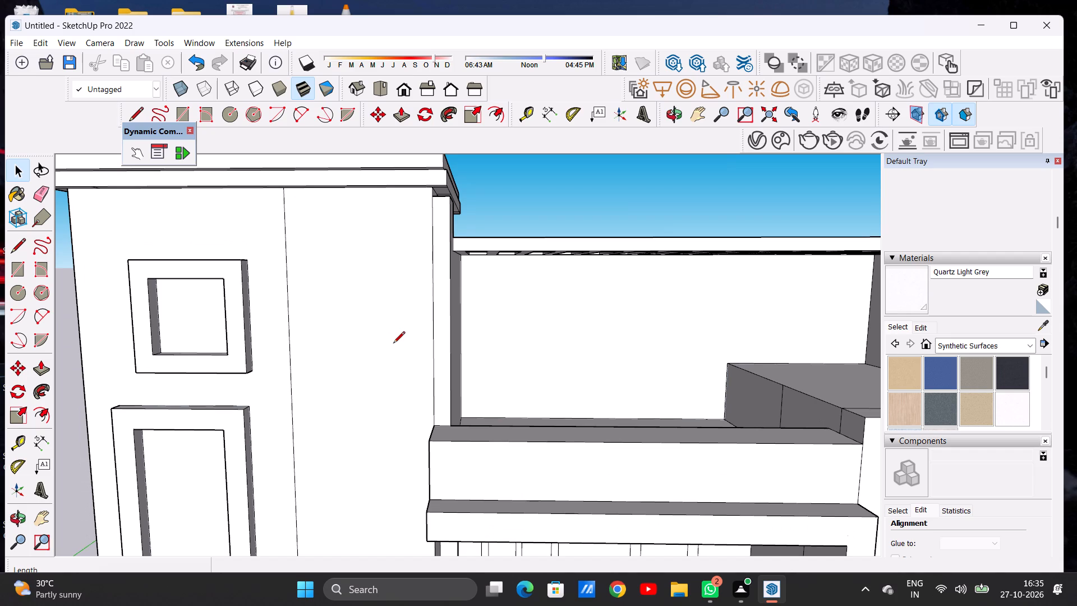
scroll(393, 344, "up", 1)
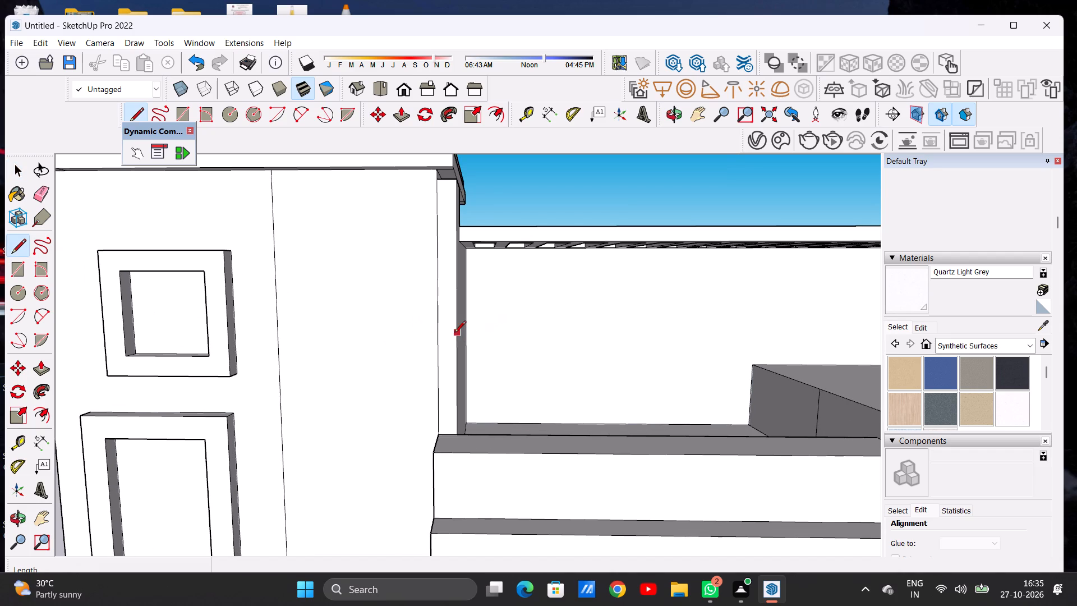
middle_click_drag(453, 330, 461, 272)
scroll(436, 268, "down", 3)
scroll(436, 269, "up", 1)
scroll(436, 269, "down", 3)
scroll(434, 205, "up", 3)
scroll(434, 204, "down", 1)
scroll(434, 204, "up", 1)
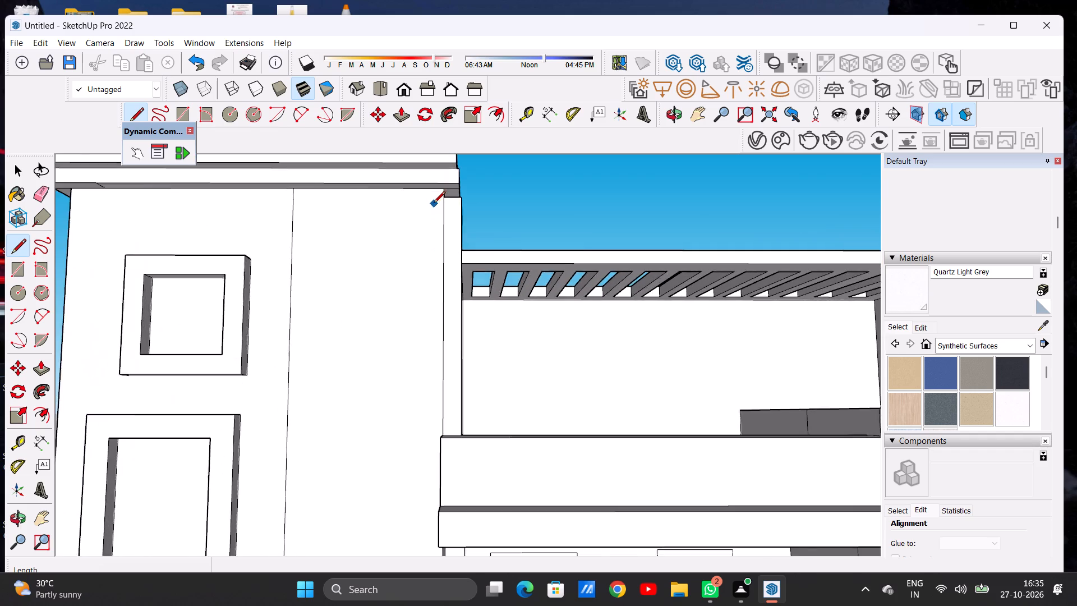
scroll(434, 204, "up", 2)
scroll(437, 198, "down", 1)
scroll(437, 198, "up", 12)
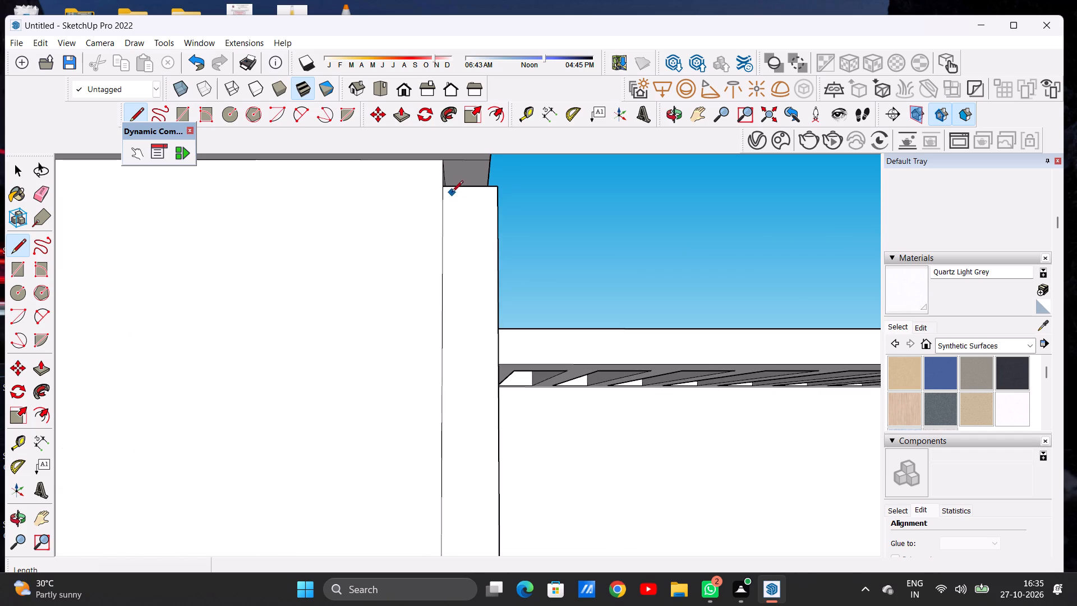
left_click(451, 188)
scroll(455, 198, "down", 5)
scroll(455, 198, "up", 1)
scroll(455, 198, "down", 7)
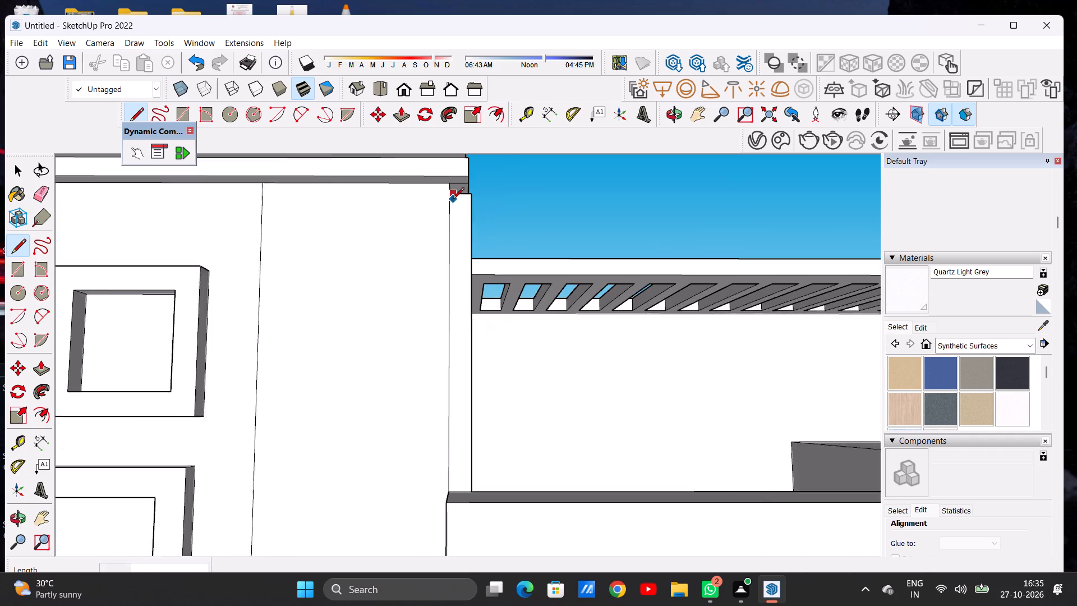
scroll(459, 435, "up", 12)
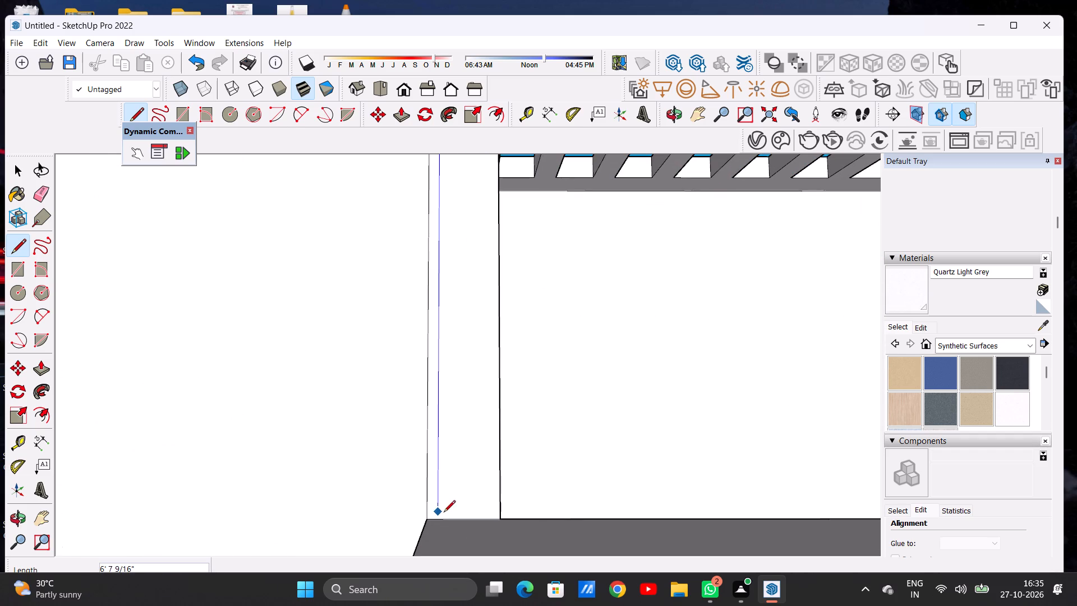
left_click(440, 518)
key("space")
Draw a diagonal line about 5' 1" long from the top of the tall block's vertical division line down to the edge beside the side strip.
scroll(447, 456, "down", 13)
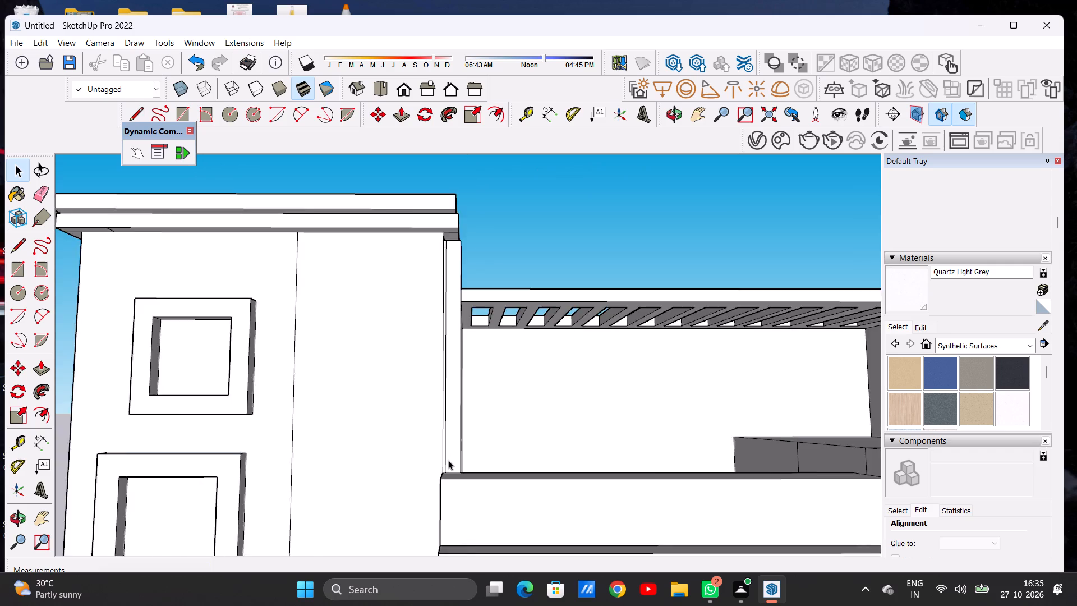
scroll(448, 460, "down", 4)
scroll(441, 454, "up", 1)
scroll(441, 454, "down", 2)
middle_click_drag(442, 374, 432, 419)
scroll(436, 407, "up", 1)
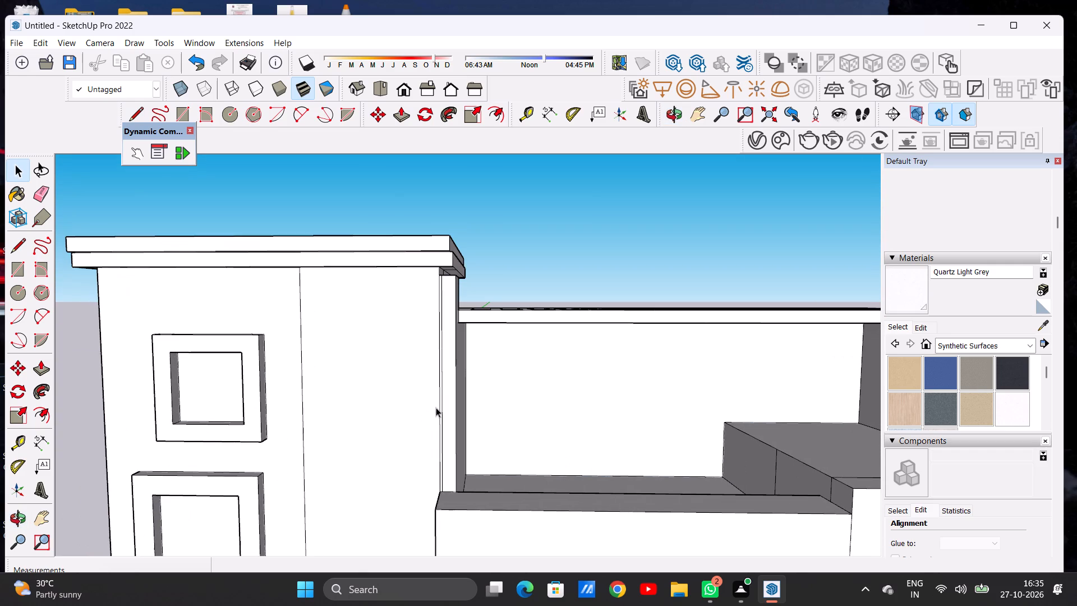
key("l")
scroll(437, 400, "up", 4)
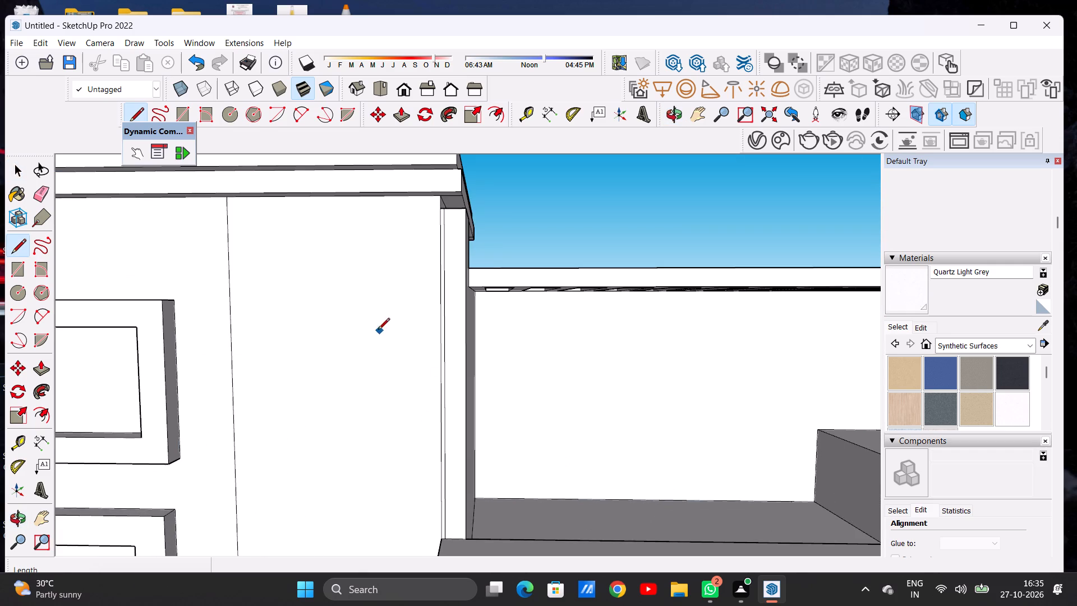
middle_click_drag(378, 329, 370, 282)
middle_click_drag(384, 293, 417, 310)
middle_click(417, 310)
scroll(421, 322, "down", 3)
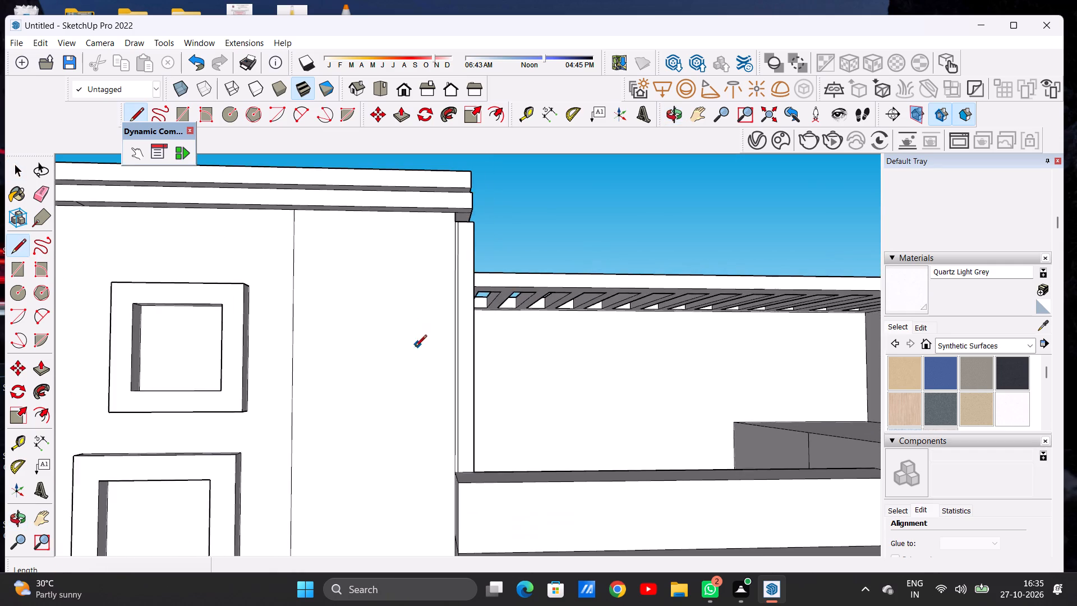
middle_click_drag(417, 362, 405, 376)
scroll(288, 258, "up", 1)
scroll(287, 256, "down", 2)
scroll(287, 253, "up", 2)
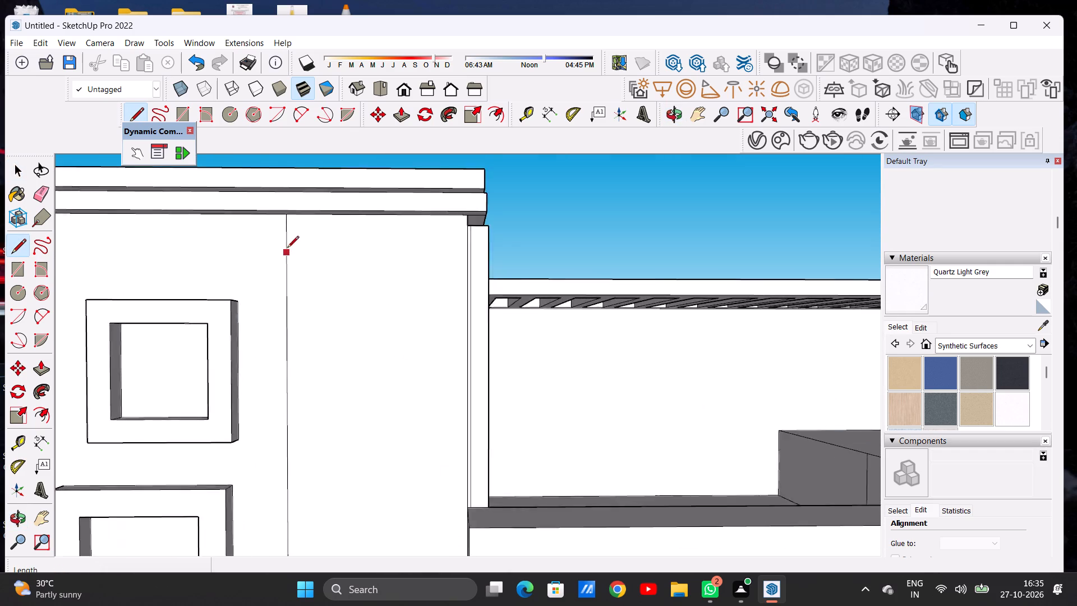
scroll(287, 249, "up", 11)
left_click(283, 198)
scroll(384, 284, "down", 1)
scroll(383, 283, "up", 1)
scroll(383, 283, "down", 3)
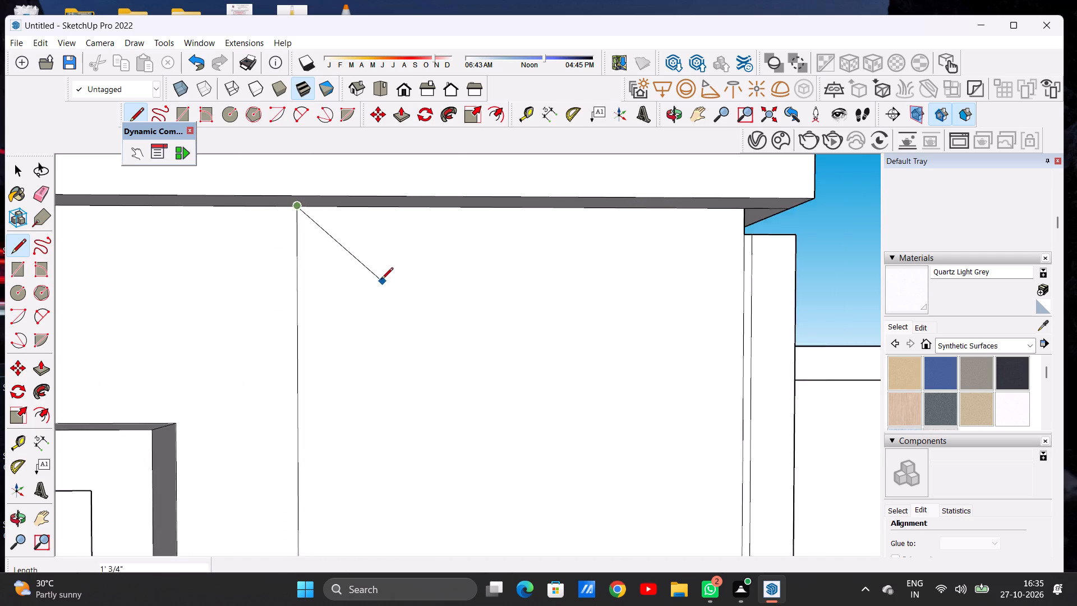
scroll(381, 280, "down", 5)
scroll(378, 273, "up", 1)
scroll(378, 273, "down", 5)
scroll(521, 386, "up", 9)
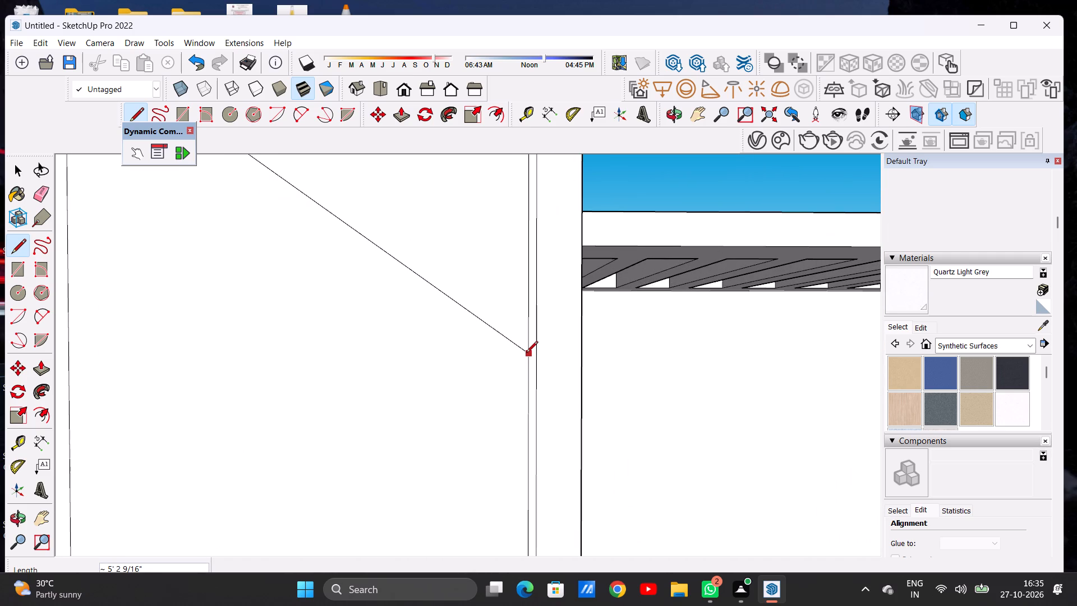
left_click(528, 336)
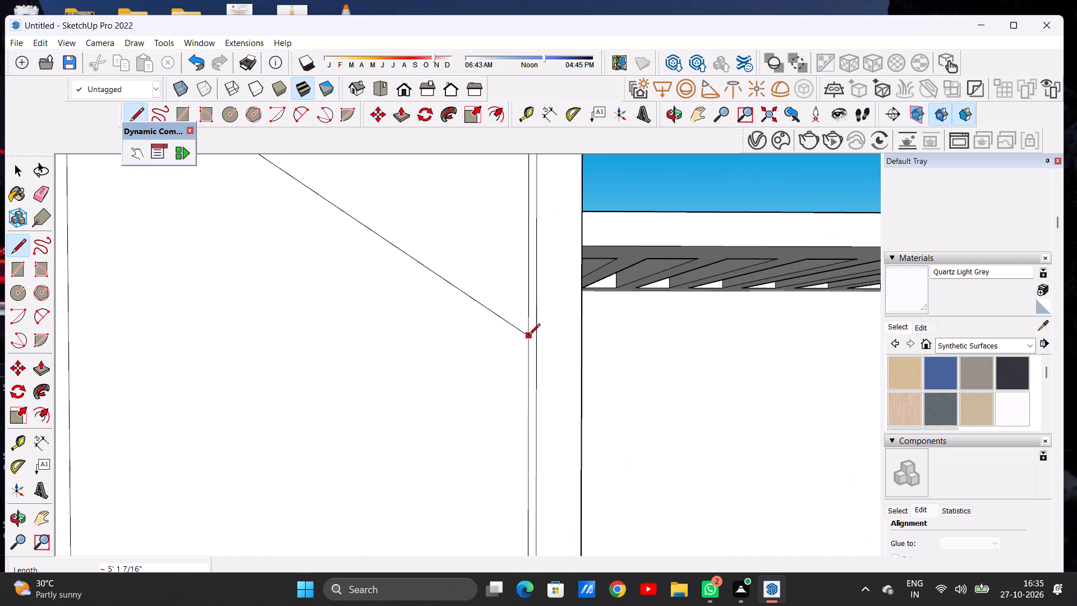
Draw a second diagonal about 4' 11" long just above the first, from below the cap to the edge beside the side strip.
scroll(454, 379, "down", 15)
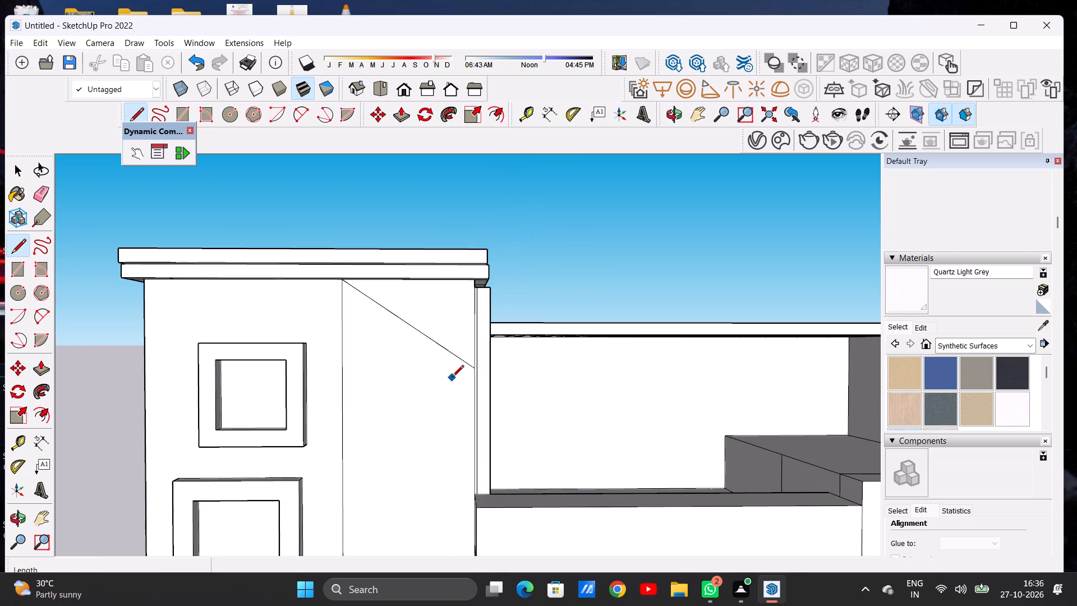
scroll(439, 321, "up", 4)
middle_click_drag(397, 316, 337, 214)
scroll(320, 216, "up", 6)
scroll(311, 215, "down", 1)
scroll(308, 215, "up", 12)
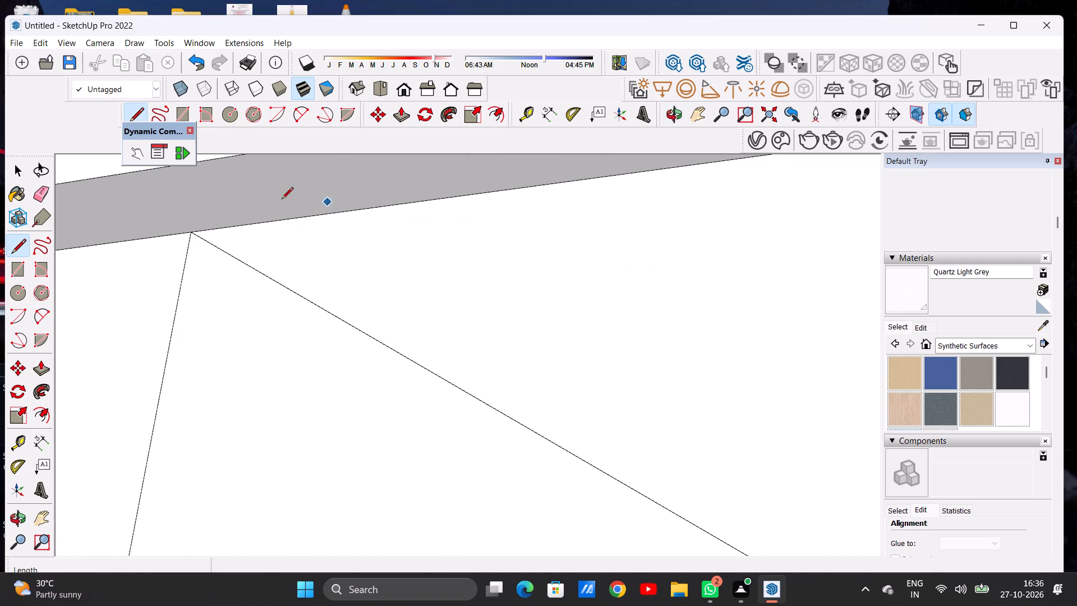
left_click(223, 228)
scroll(310, 275, "down", 3)
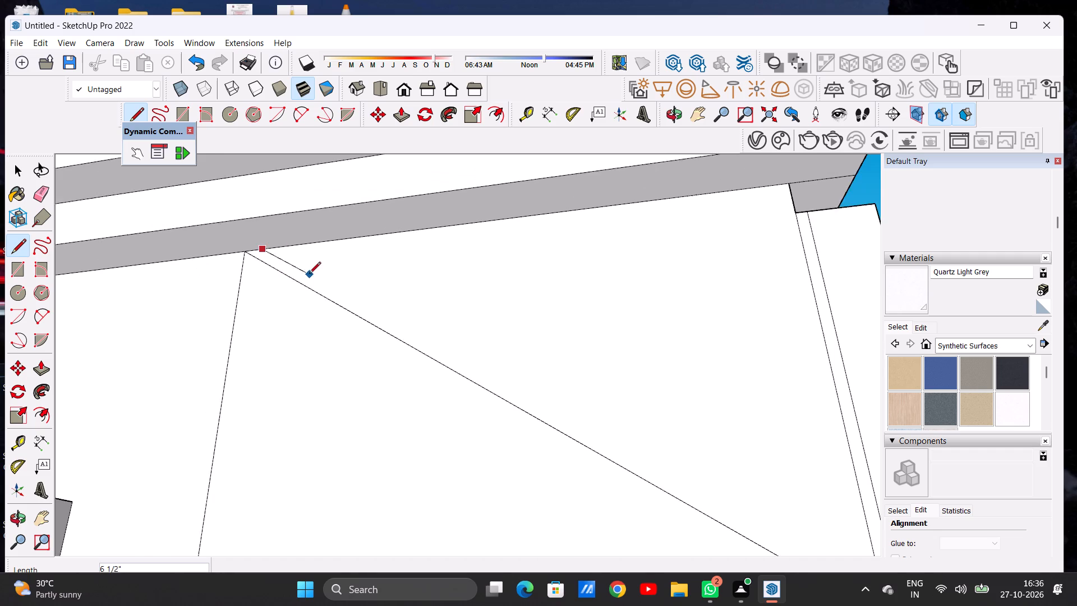
scroll(309, 274, "down", 11)
scroll(296, 256, "up", 1)
scroll(296, 256, "down", 7)
scroll(392, 314, "up", 12)
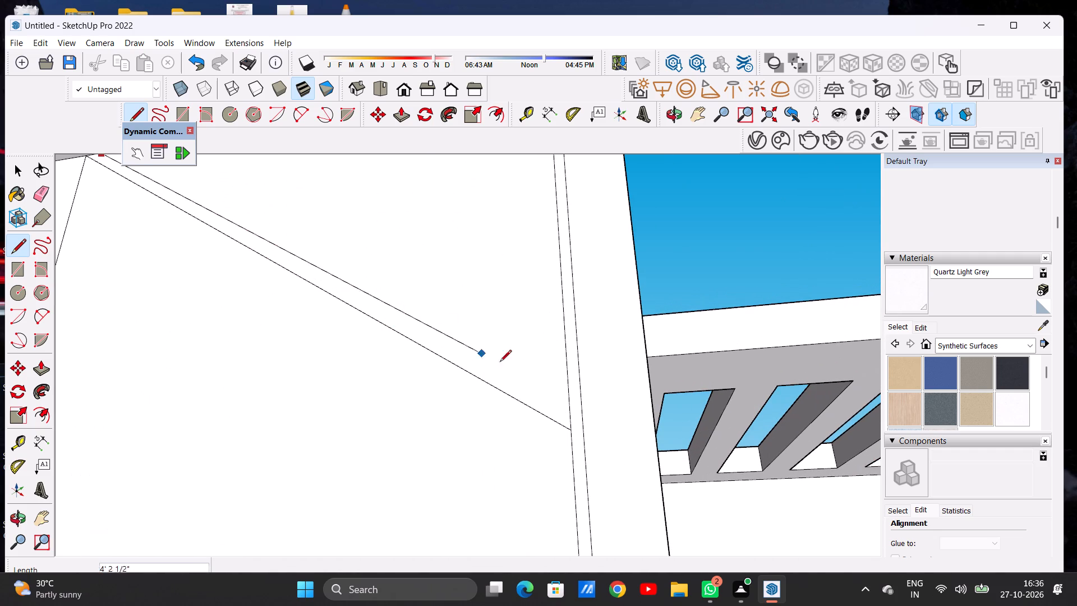
left_click(570, 408)
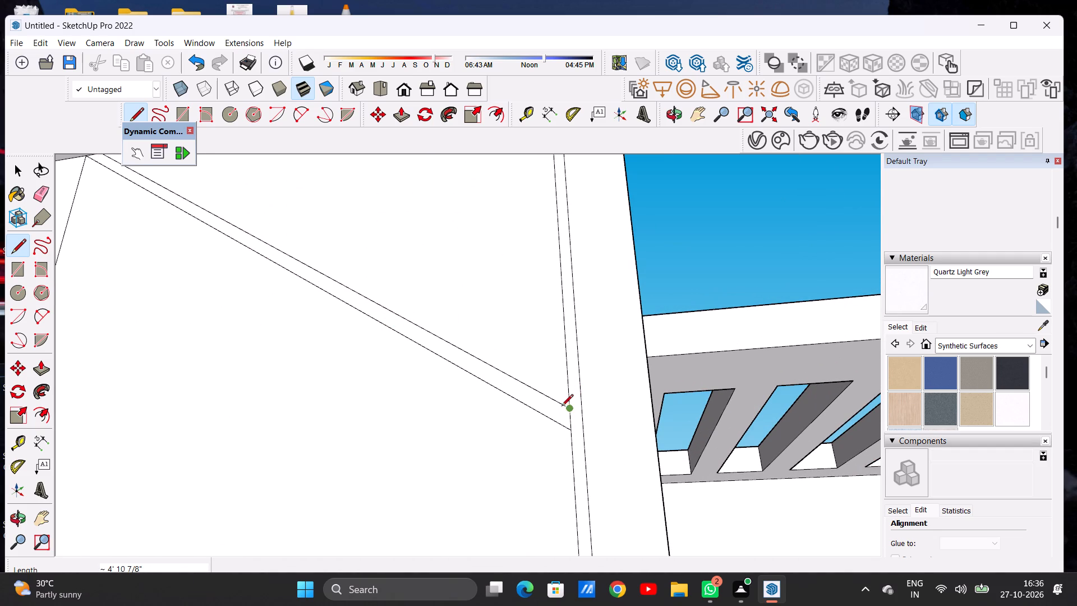
key("space")
Examine the pair of diagonal lines on the tall block's front face from above and from farther away.
scroll(477, 403, "down", 3)
scroll(476, 401, "up", 1)
scroll(476, 399, "down", 10)
scroll(480, 390, "up", 1)
scroll(480, 390, "down", 1)
middle_click_drag(434, 346, 457, 495)
scroll(492, 370, "down", 4)
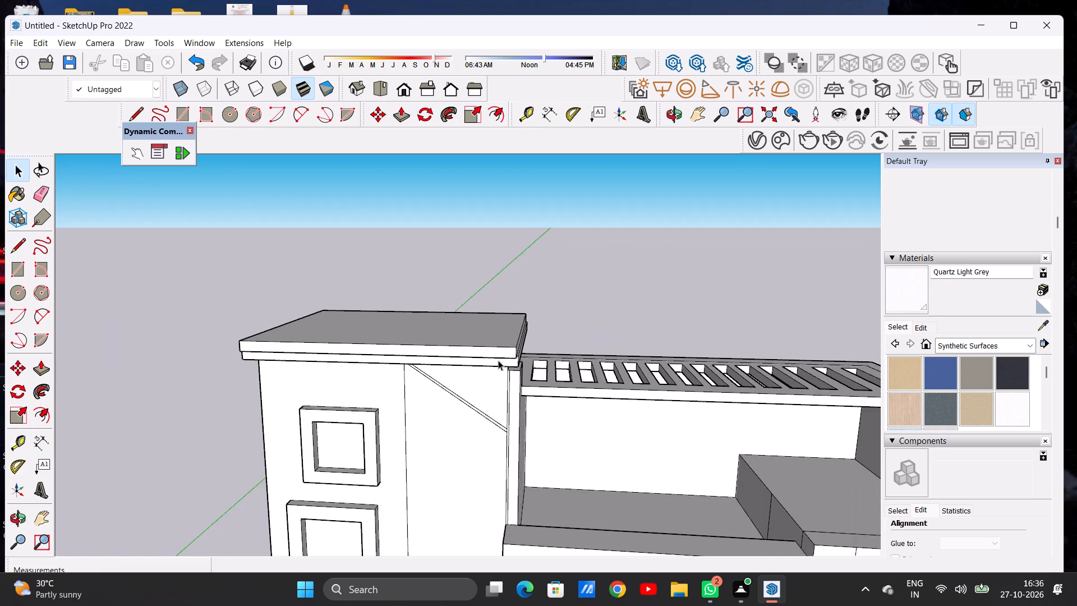
scroll(498, 360, "down", 7)
scroll(484, 410, "up", 6)
scroll(462, 343, "down", 7)
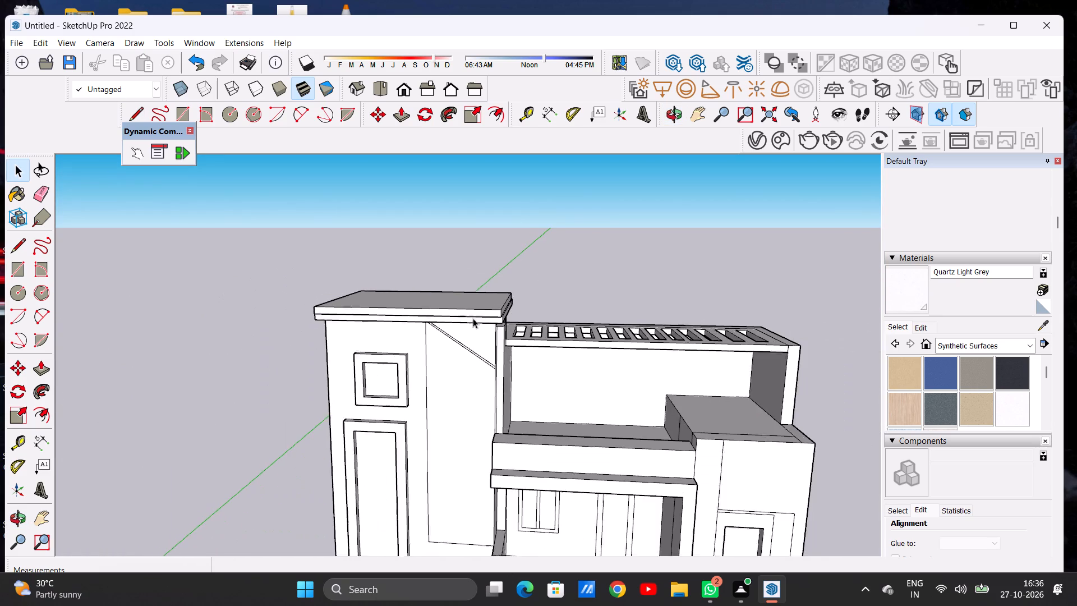
scroll(473, 318, "down", 1)
scroll(488, 378, "up", 2)
scroll(488, 378, "down", 1)
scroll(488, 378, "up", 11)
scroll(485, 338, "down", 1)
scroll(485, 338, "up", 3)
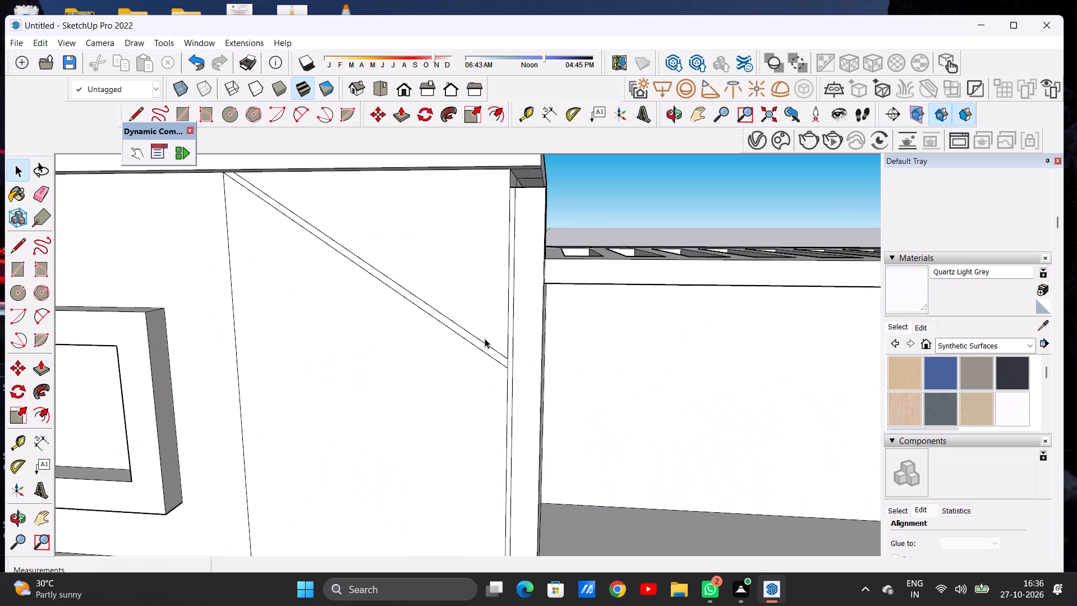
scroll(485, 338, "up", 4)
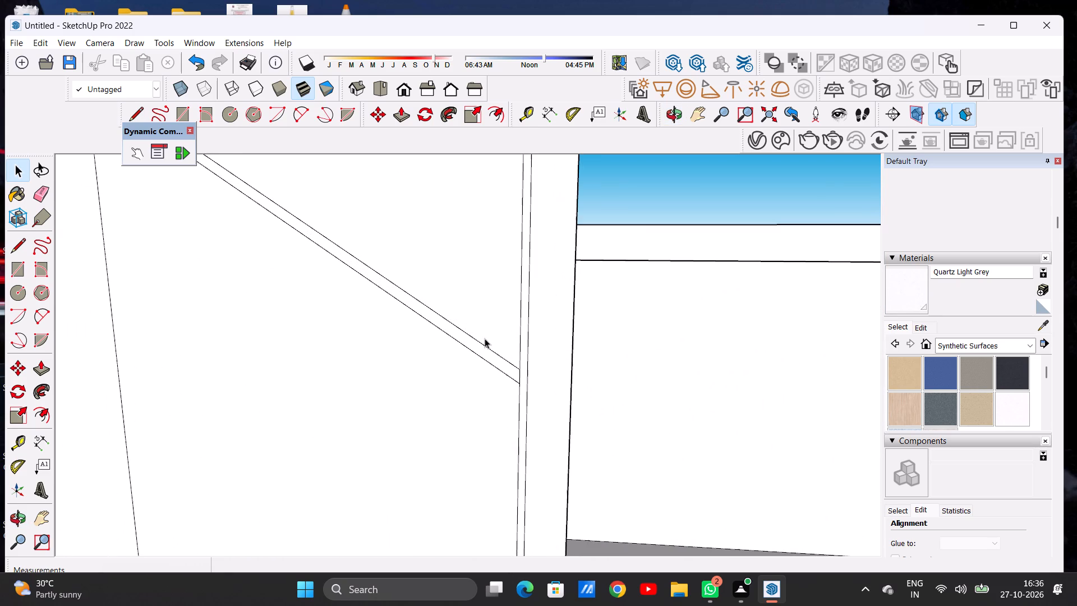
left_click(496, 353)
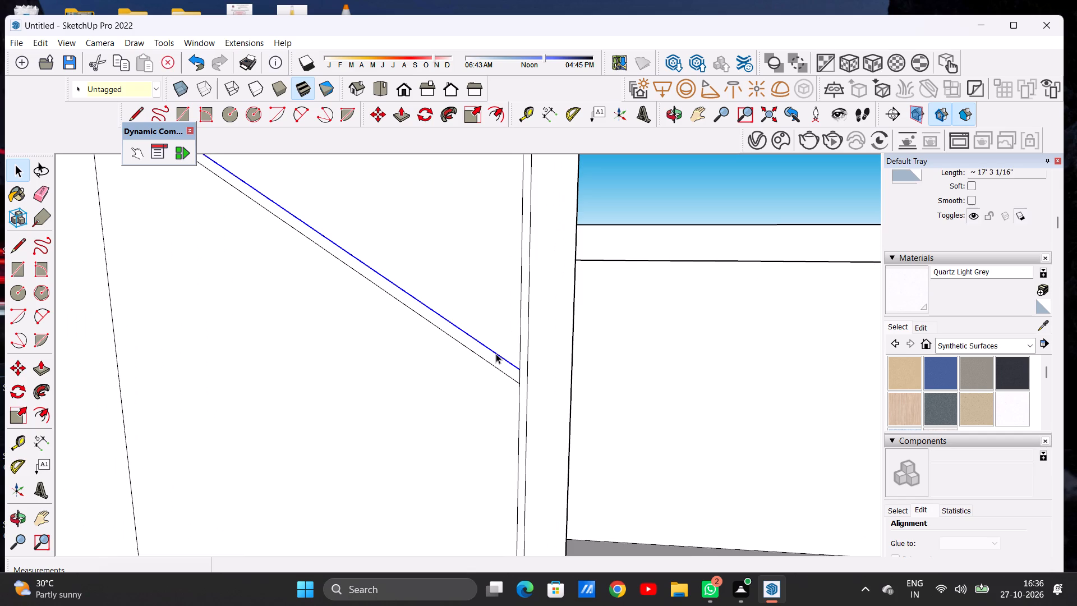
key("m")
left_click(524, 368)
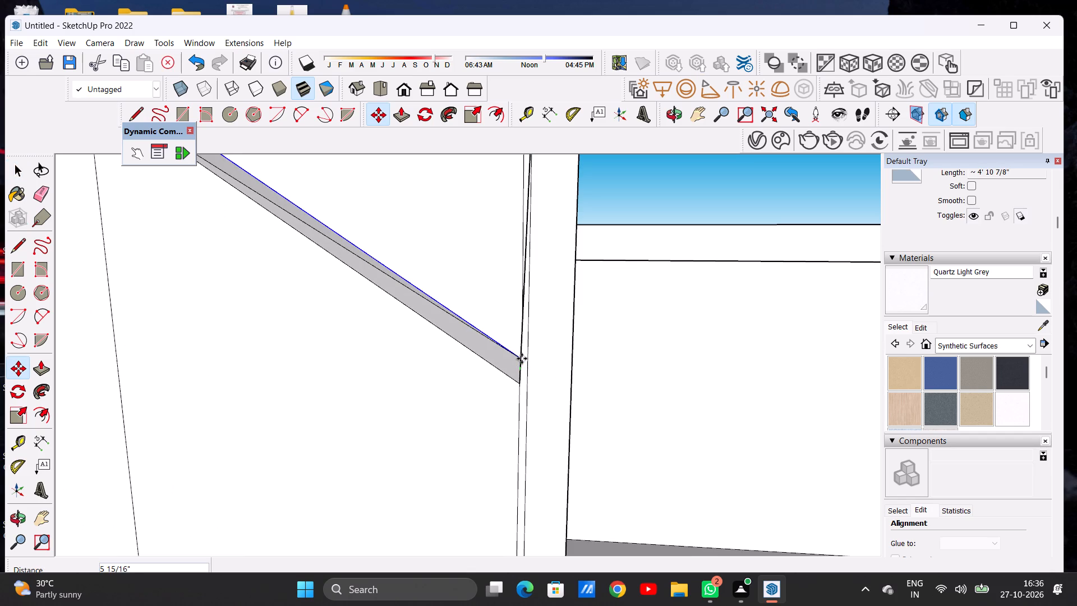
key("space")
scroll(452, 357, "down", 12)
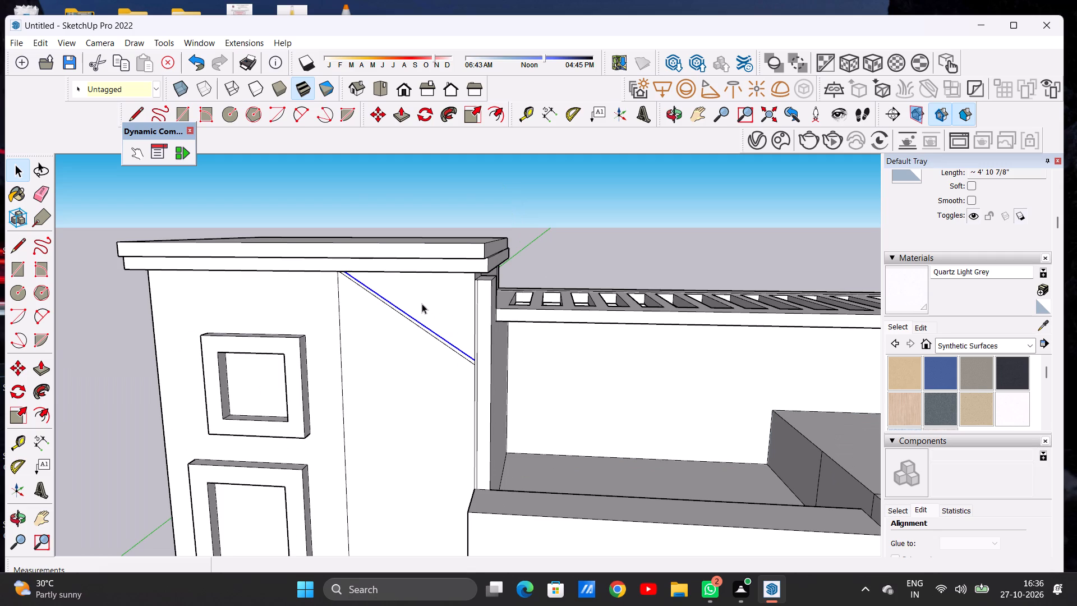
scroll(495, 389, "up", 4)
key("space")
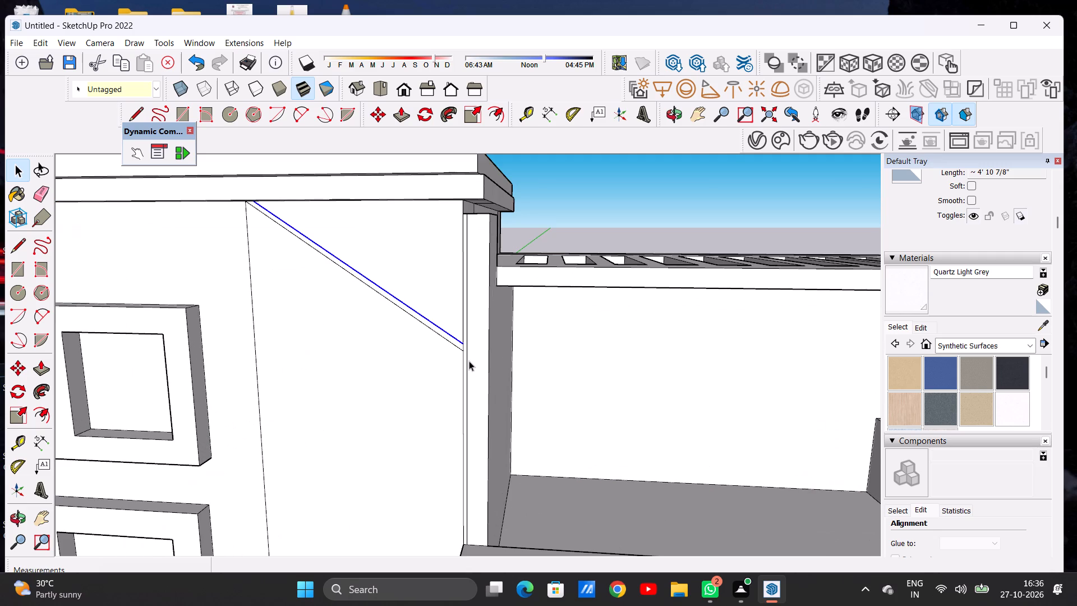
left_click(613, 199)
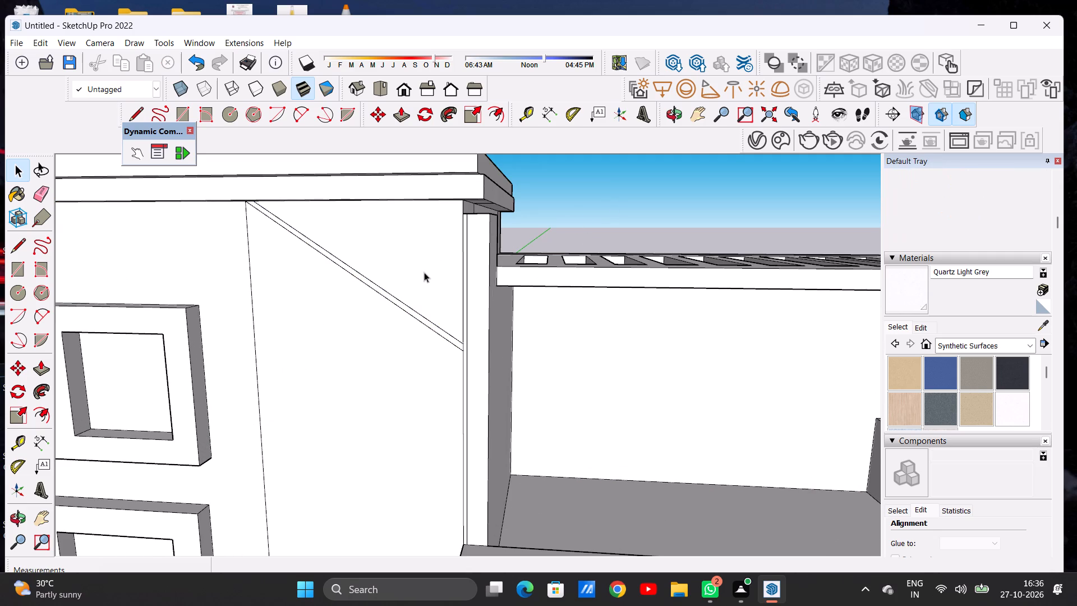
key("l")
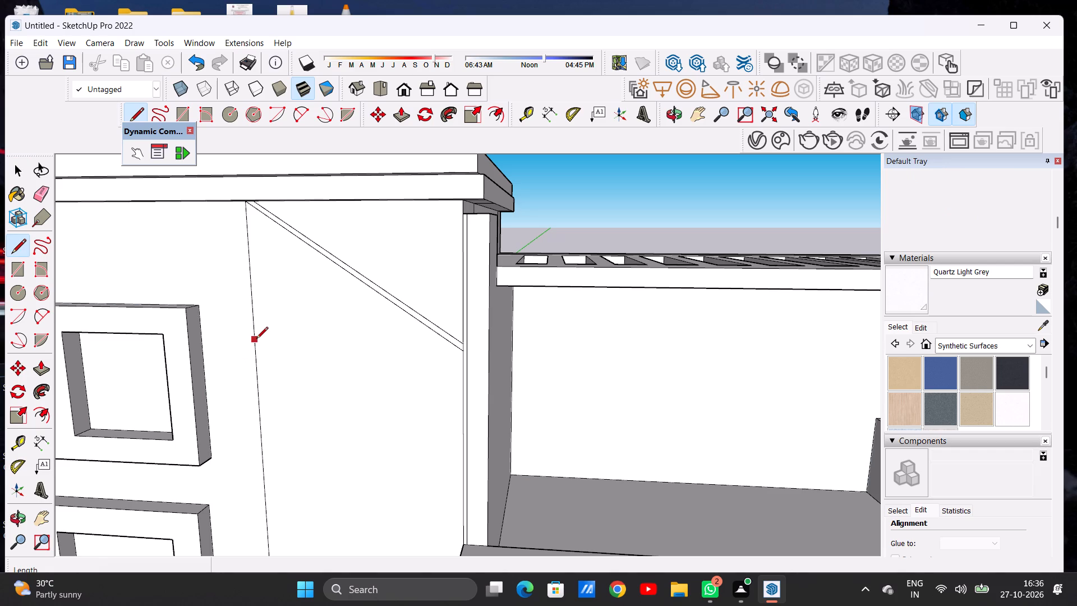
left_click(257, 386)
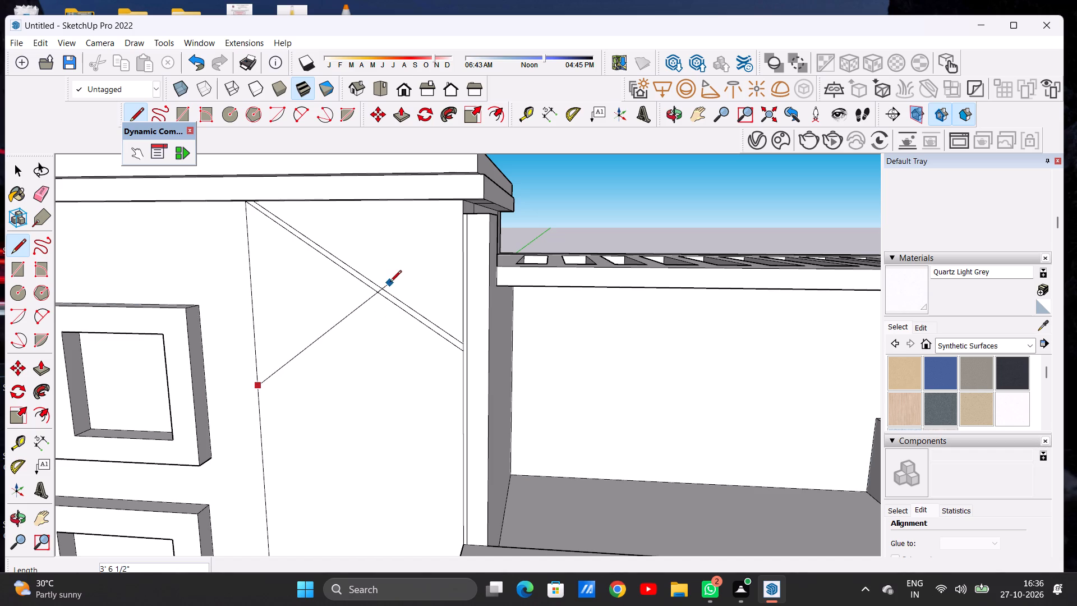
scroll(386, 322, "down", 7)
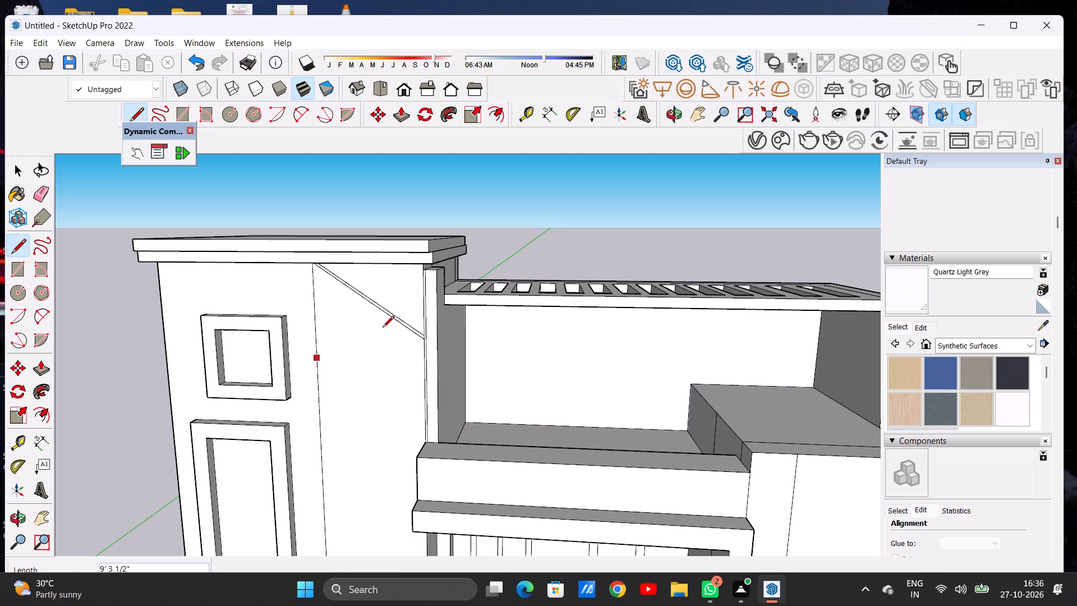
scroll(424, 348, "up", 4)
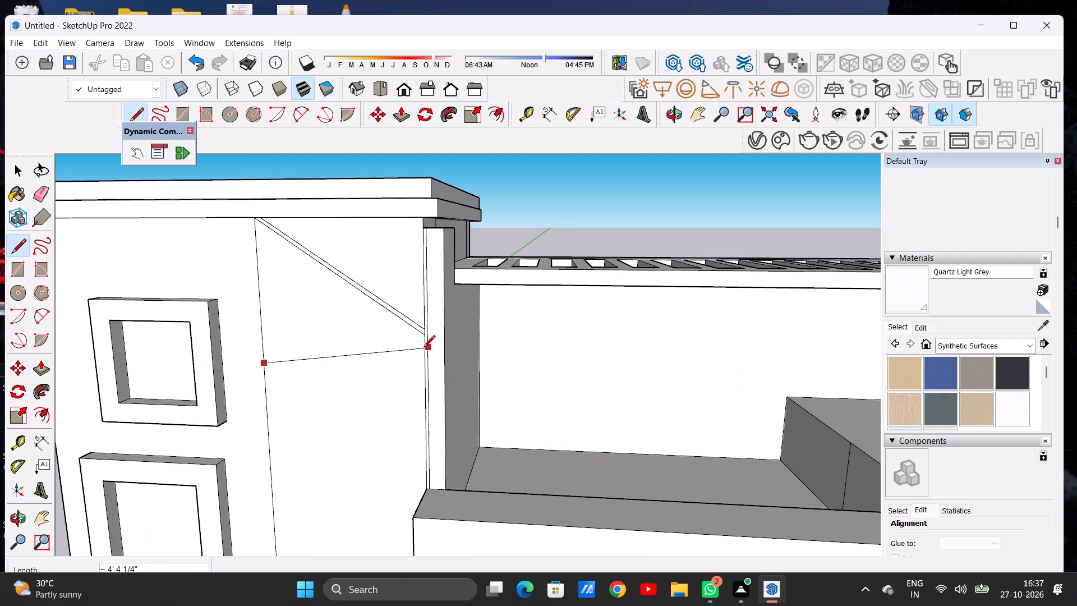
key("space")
Draw a diagonal line about 5' 5" long from the vertical division line up to the lower end of the first diagonal.
scroll(402, 326, "down", 9)
key("l")
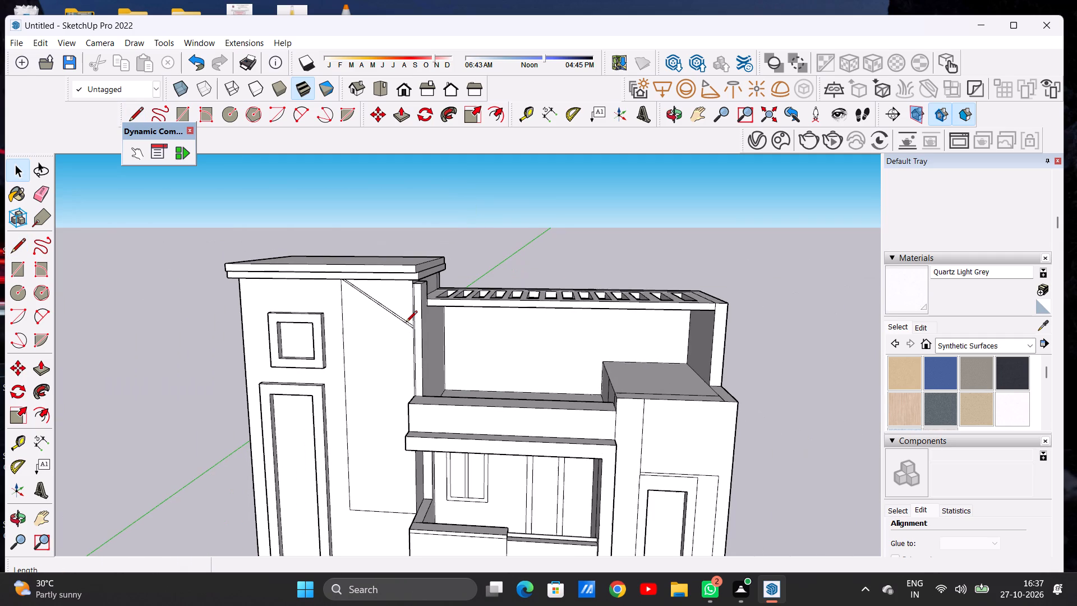
left_click(342, 383)
scroll(418, 339, "up", 11)
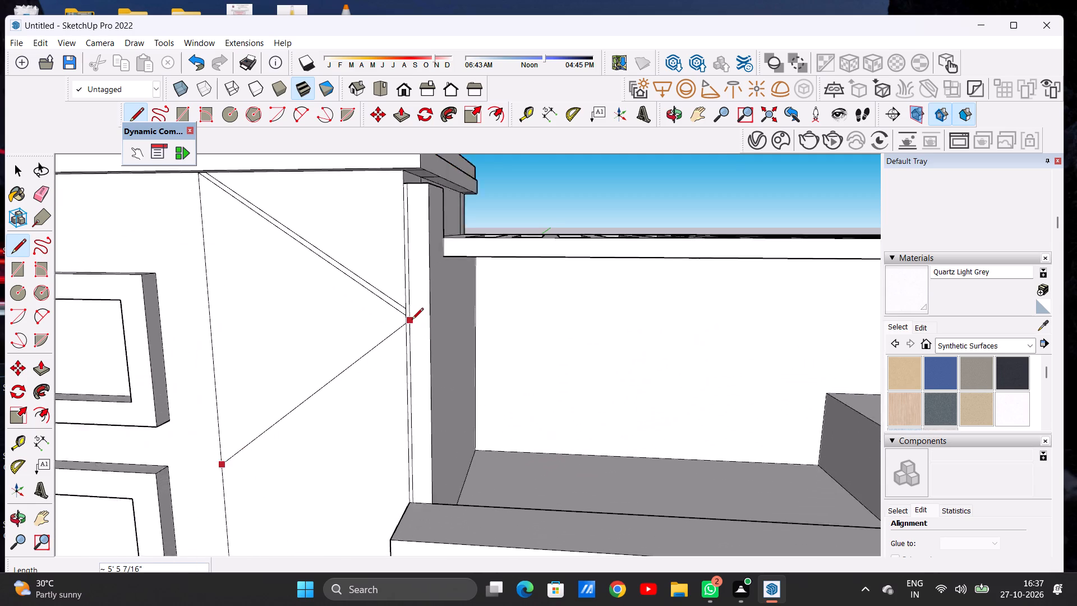
scroll(412, 320, "up", 6)
left_click(398, 318)
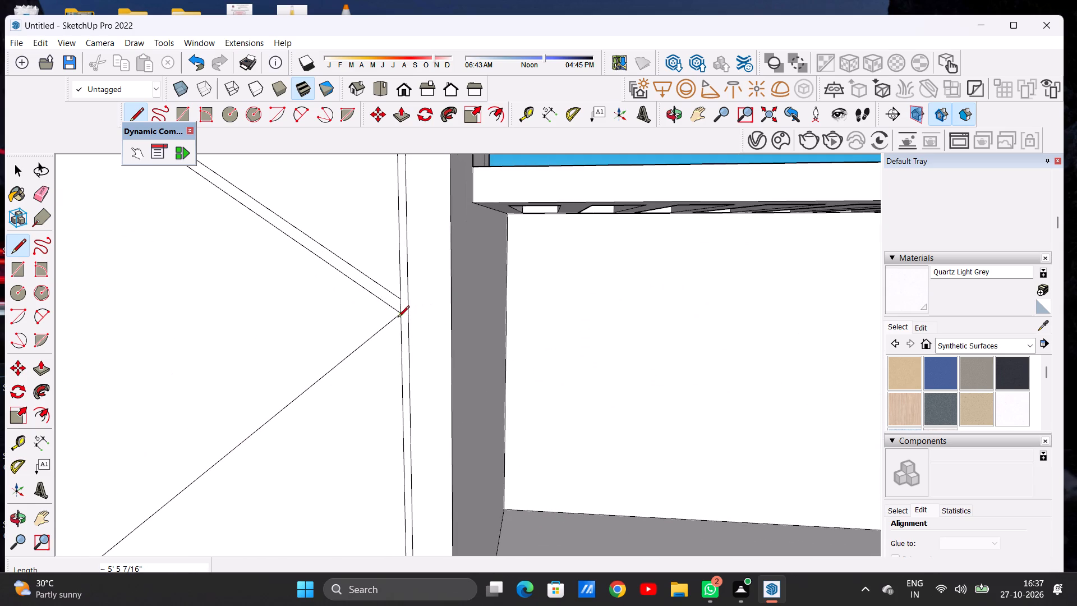
Draw a parallel diagonal about 5' 6" long just below it, from the vertical division line up to the edge beside the side strip.
scroll(419, 295, "down", 5)
scroll(419, 295, "up", 2)
scroll(419, 295, "down", 10)
scroll(299, 404, "up", 7)
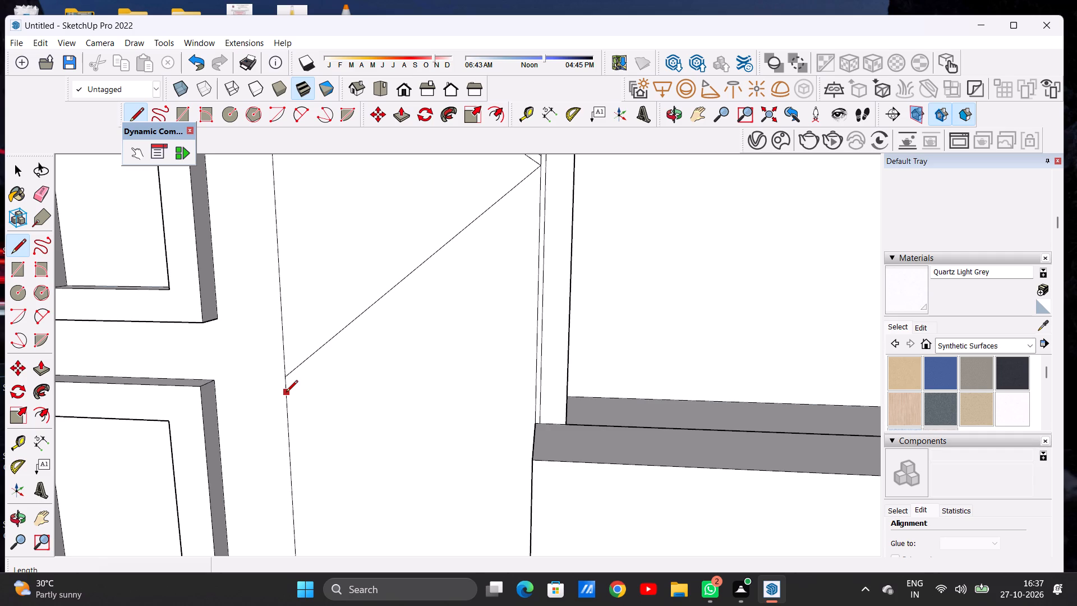
left_click(286, 396)
scroll(385, 351, "down", 8)
scroll(359, 366, "up", 1)
scroll(359, 366, "down", 4)
scroll(422, 310, "up", 6)
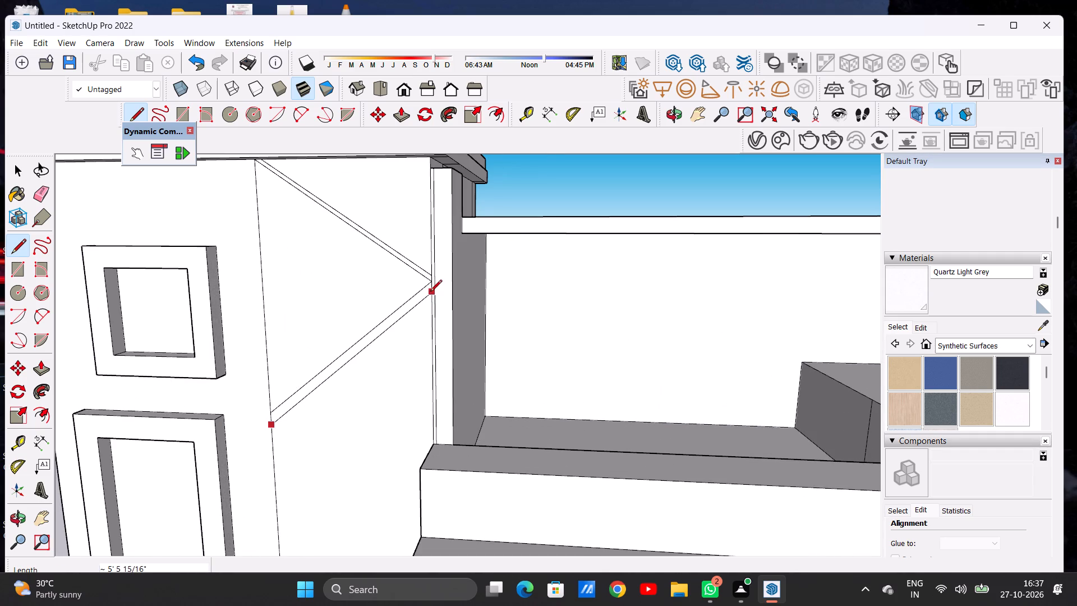
scroll(431, 295, "up", 6)
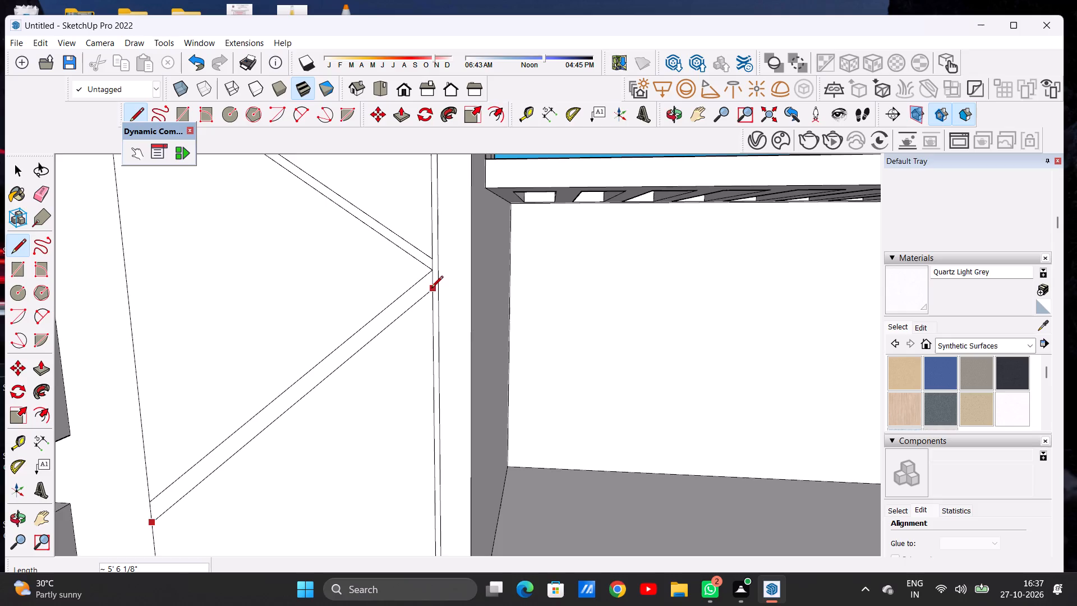
left_click(431, 288)
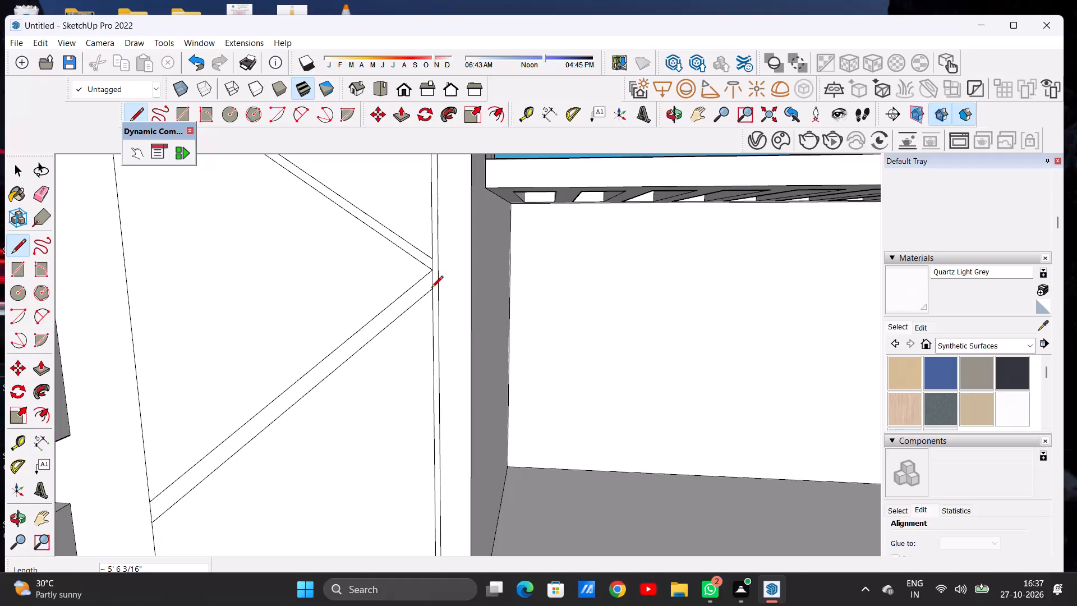
key("space")
scroll(440, 305, "down", 5)
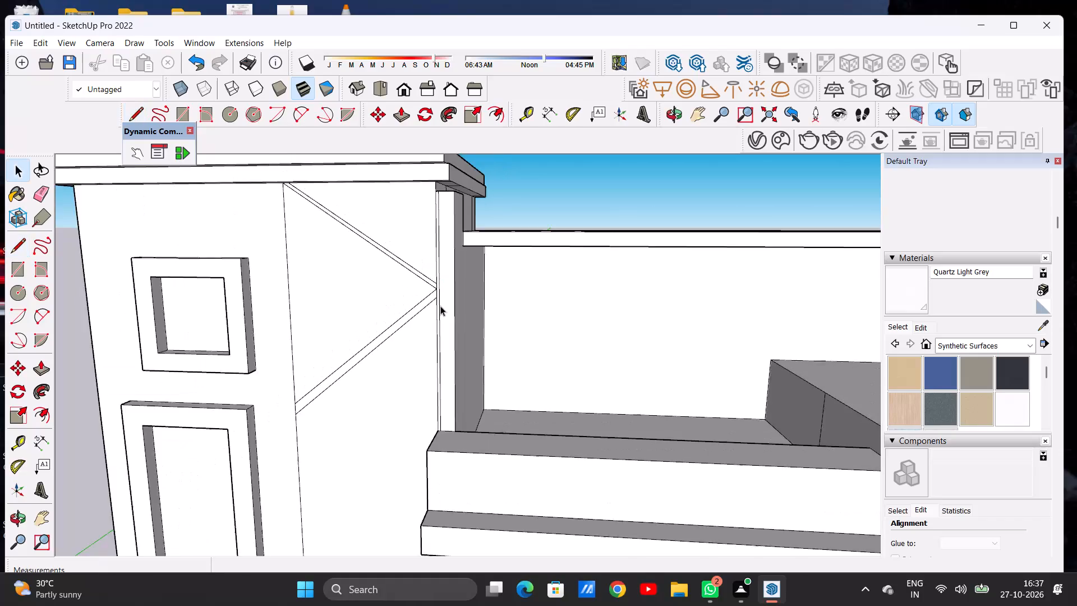
Delete the upper line of the top diagonal pair on the tall block's front face.
scroll(440, 306, "down", 11)
scroll(436, 274, "up", 13)
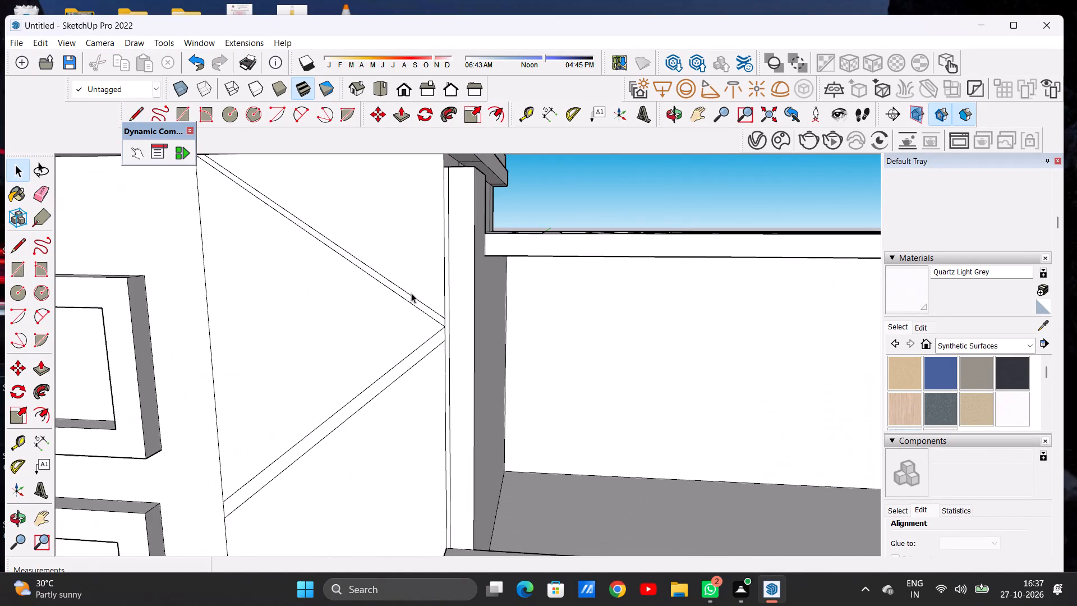
scroll(411, 293, "down", 9)
scroll(409, 290, "up", 14)
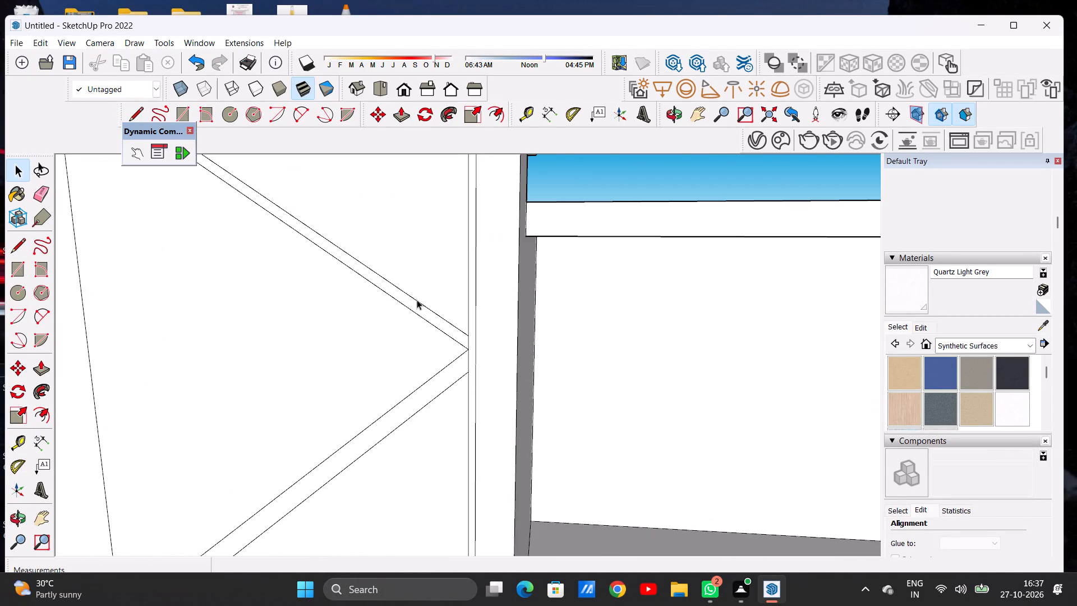
left_click(417, 300)
key("Delete")
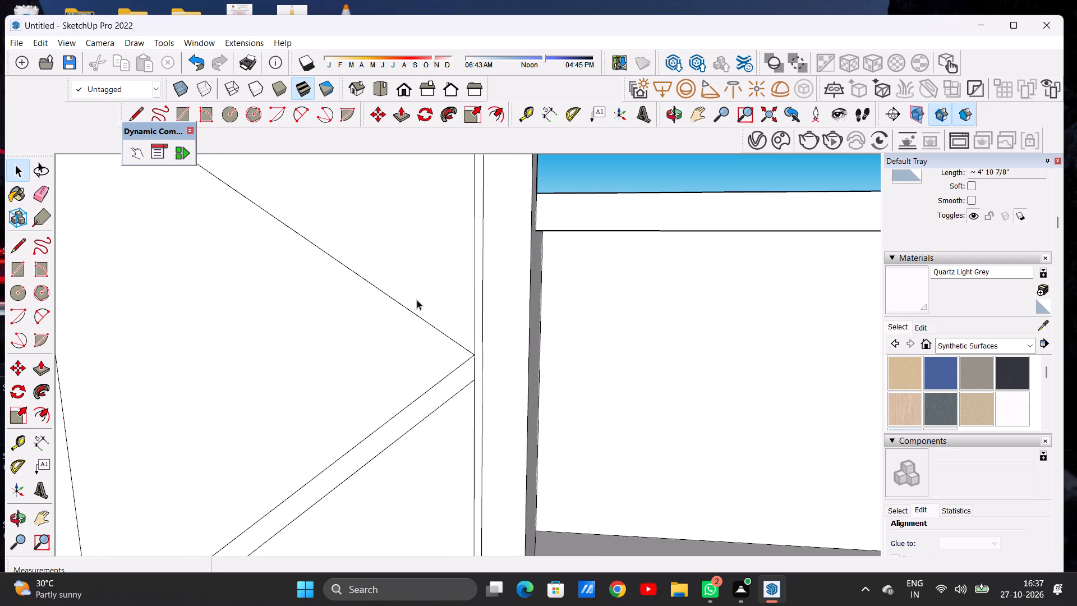
Draw a diagonal about 4' 7 1/2" long above the remaining top diagonal, from below the cap to the edge beside the side strip.
key("l")
scroll(411, 296, "down", 3)
scroll(415, 303, "up", 1)
scroll(417, 305, "down", 6)
scroll(440, 304, "up", 1)
scroll(440, 304, "down", 6)
middle_click_drag(375, 259, 372, 209)
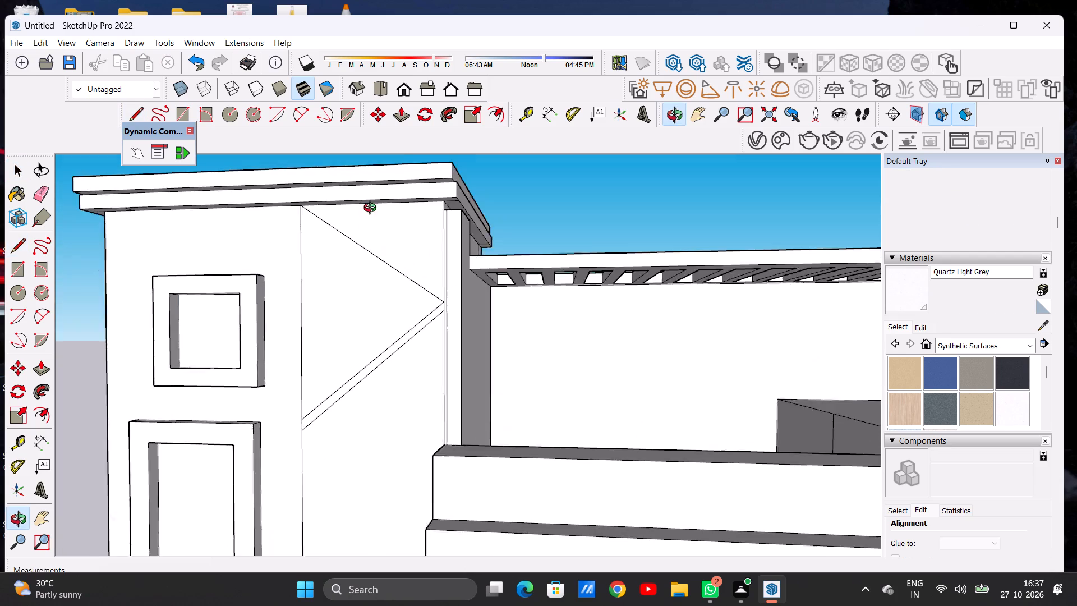
middle_click_drag(372, 209, 372, 206)
middle_click(370, 206)
scroll(330, 205, "up", 11)
scroll(310, 214, "down", 1)
scroll(310, 214, "up", 1)
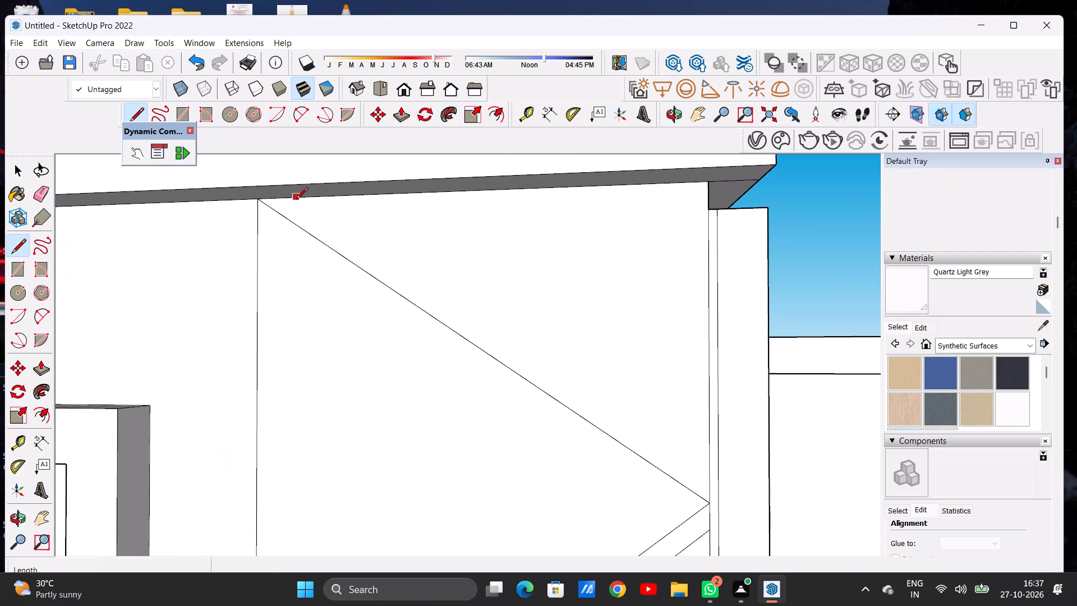
left_click(296, 200)
scroll(384, 252, "down", 20)
scroll(402, 272, "up", 6)
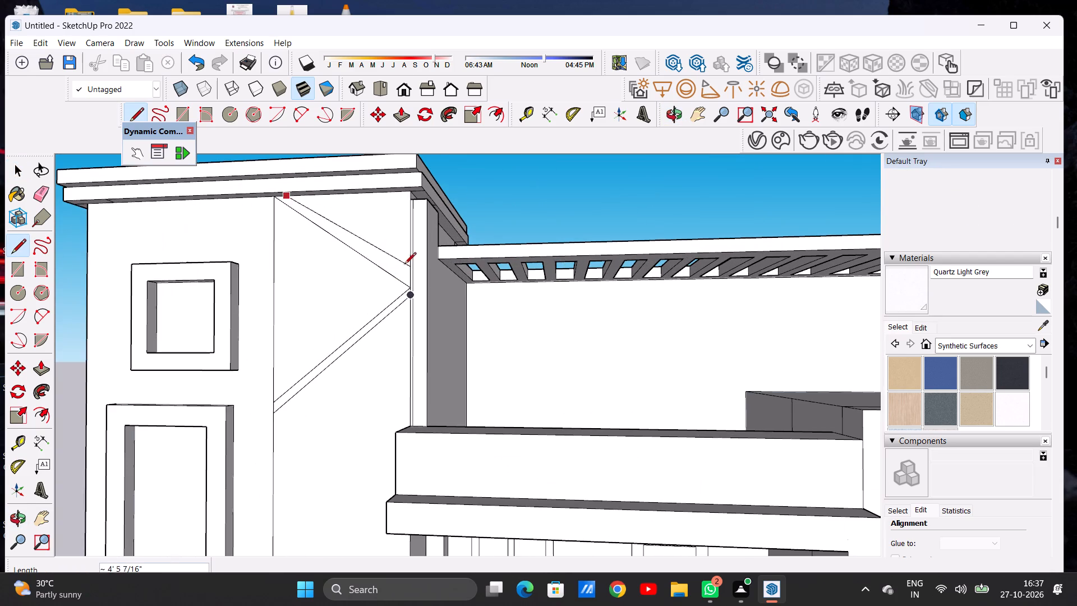
scroll(405, 273, "up", 6)
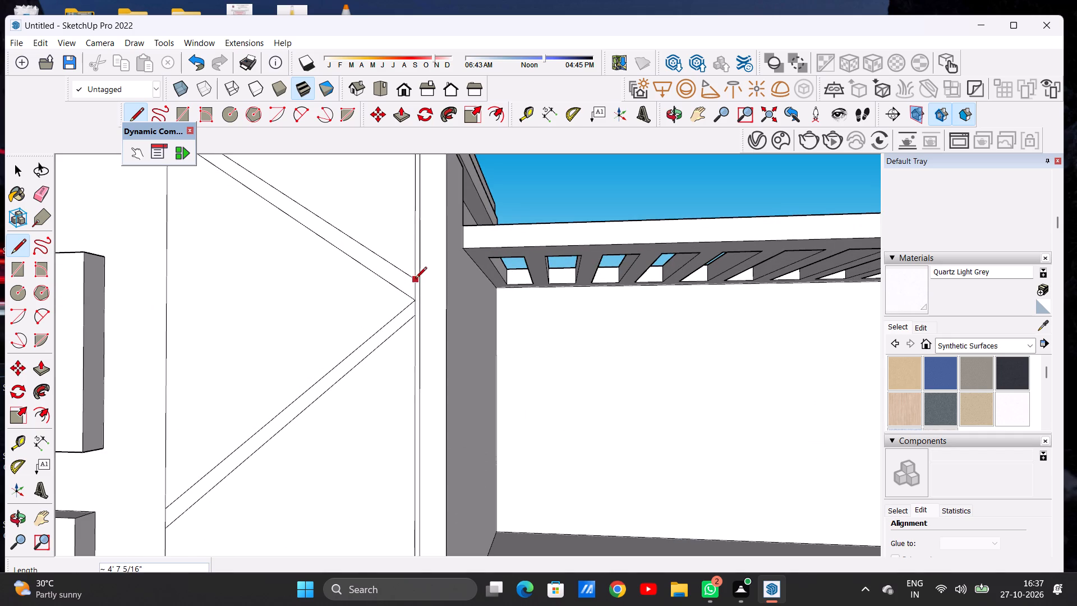
left_click(415, 282)
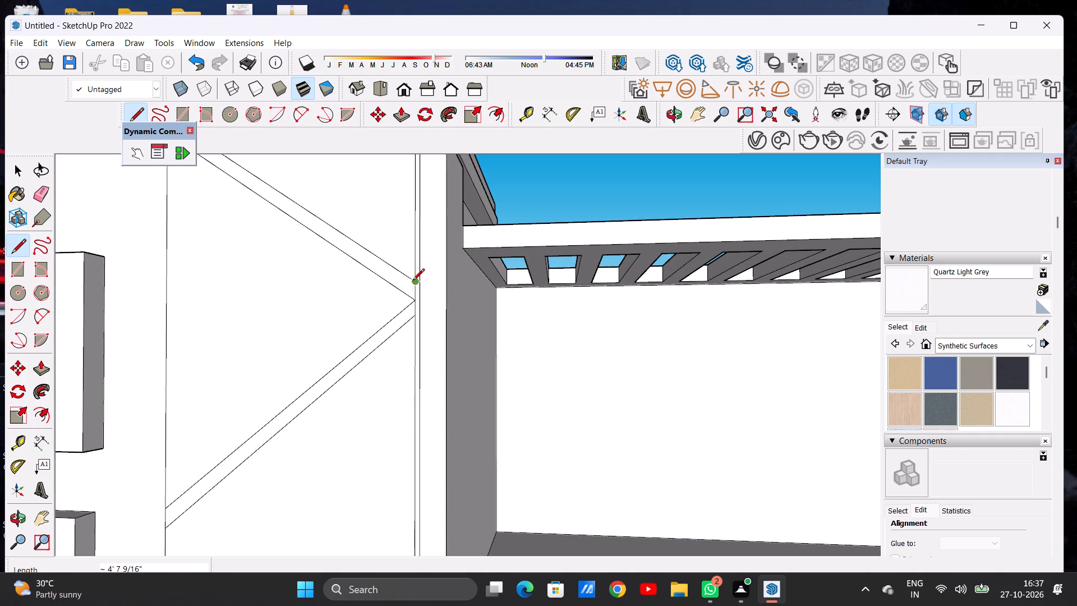
key("space")
Draw a crossing diagonal about 6' 4" long from the vertical division line up to the corner below the cap beside the side strip.
scroll(423, 304, "down", 14)
middle_click_drag(395, 275, 403, 302)
scroll(401, 293, "up", 2)
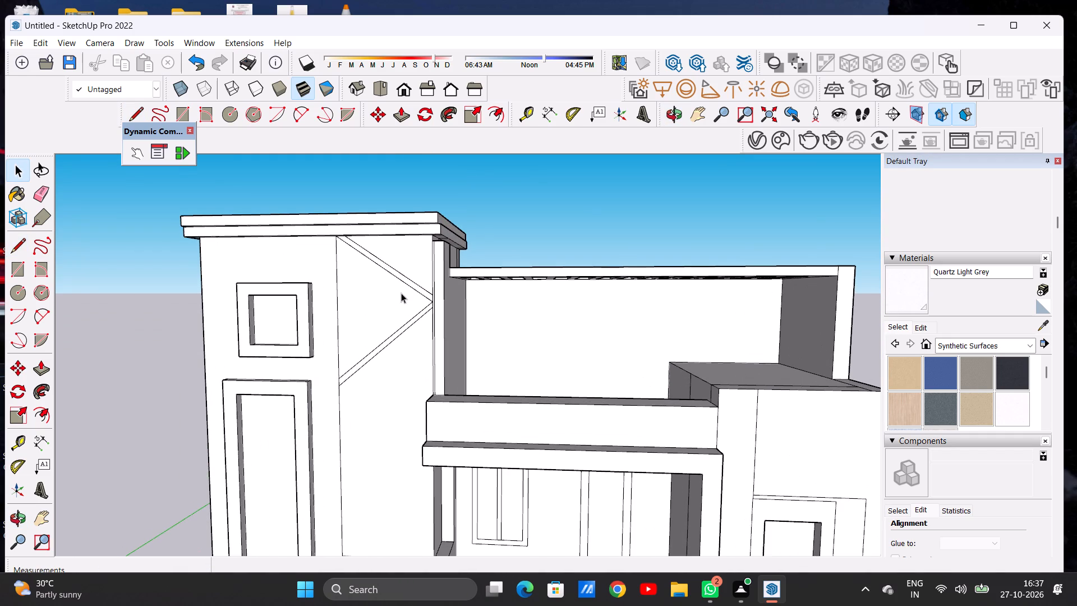
key("l")
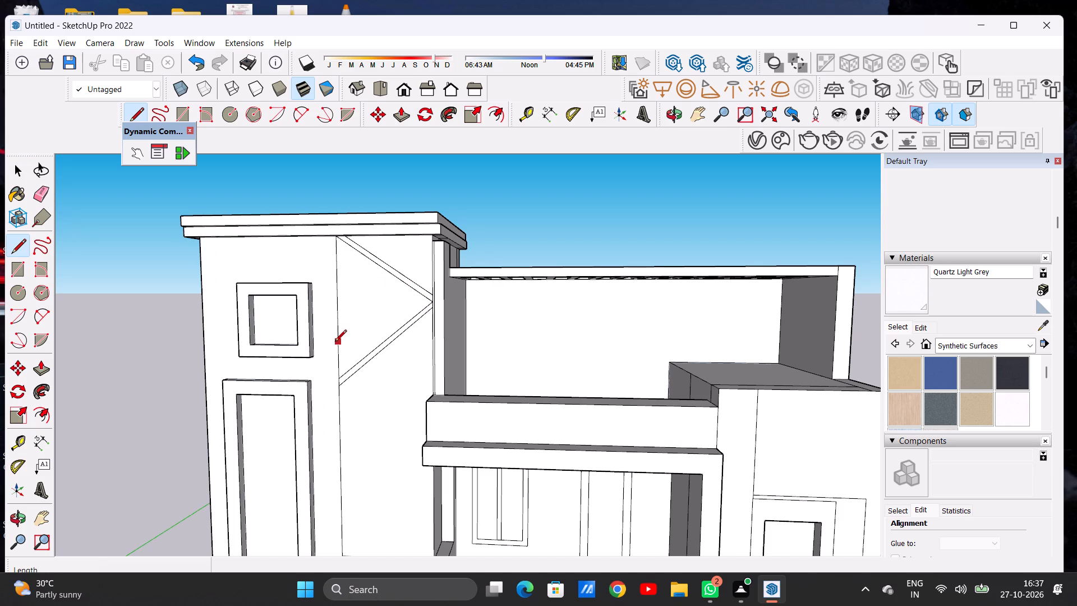
left_click(335, 342)
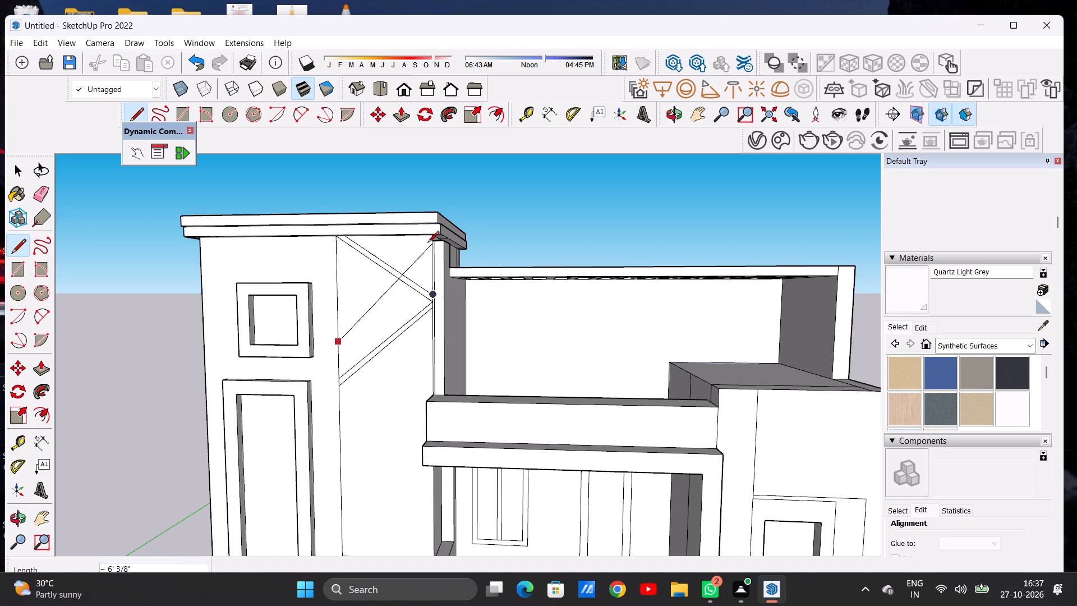
scroll(427, 242, "up", 2)
scroll(427, 242, "down", 1)
scroll(427, 242, "up", 1)
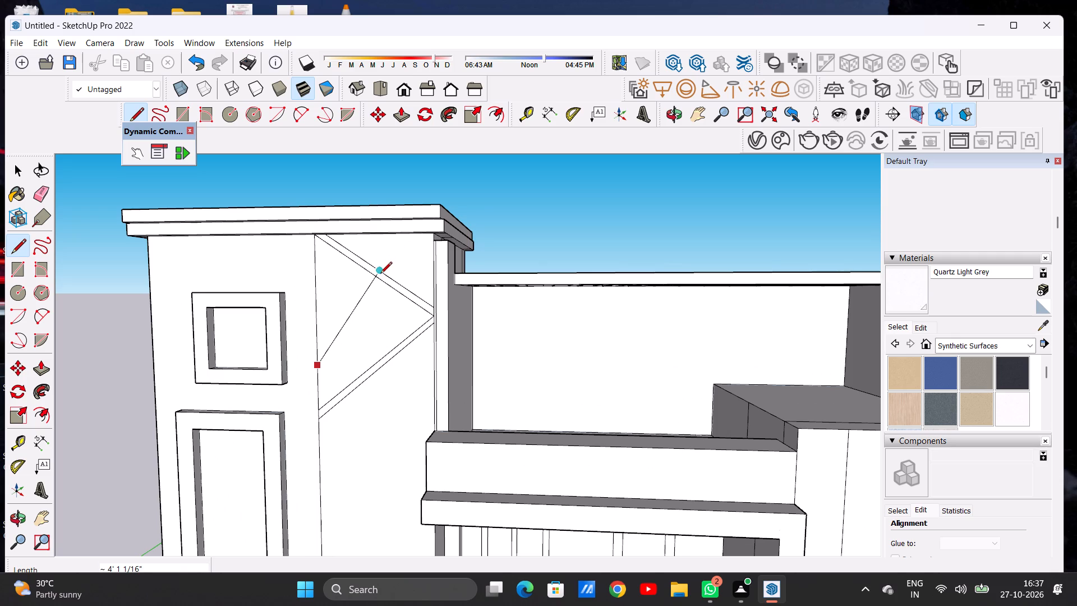
scroll(389, 270, "down", 3)
scroll(409, 253, "up", 1)
scroll(409, 253, "down", 1)
scroll(409, 253, "up", 2)
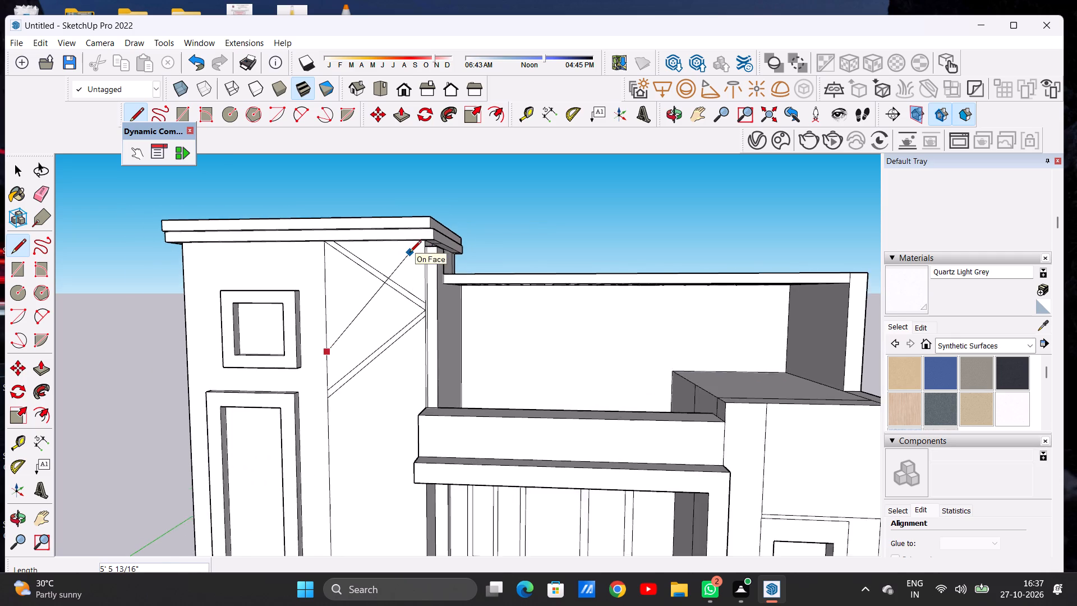
scroll(409, 253, "up", 11)
left_click(450, 208)
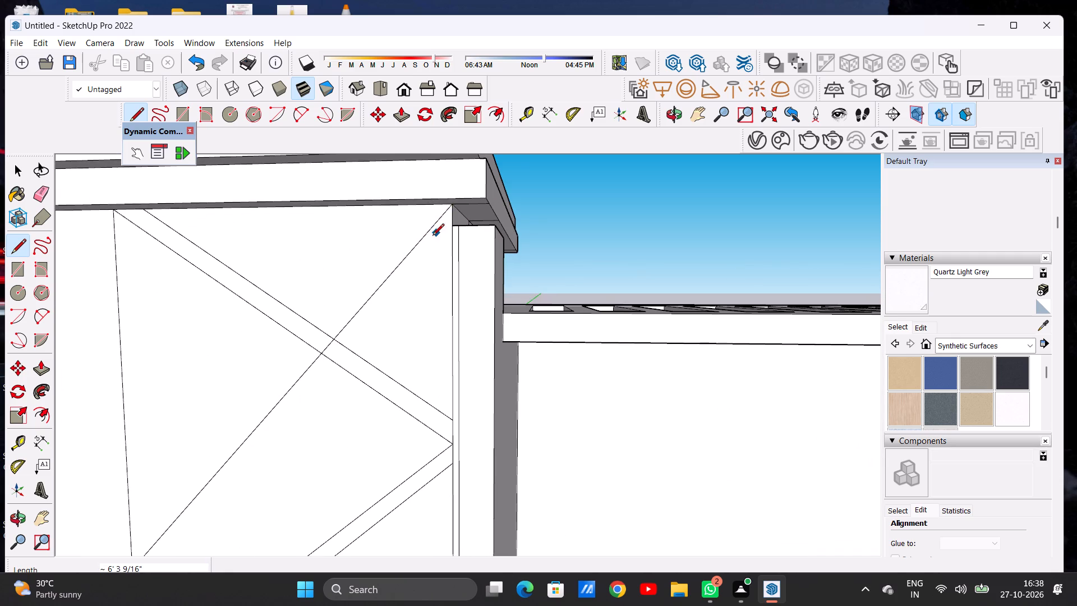
Draw a parallel line about 5' 11" long just above the crossing diagonal, from the vertical division line up to the cap's underside.
scroll(435, 235, "down", 11)
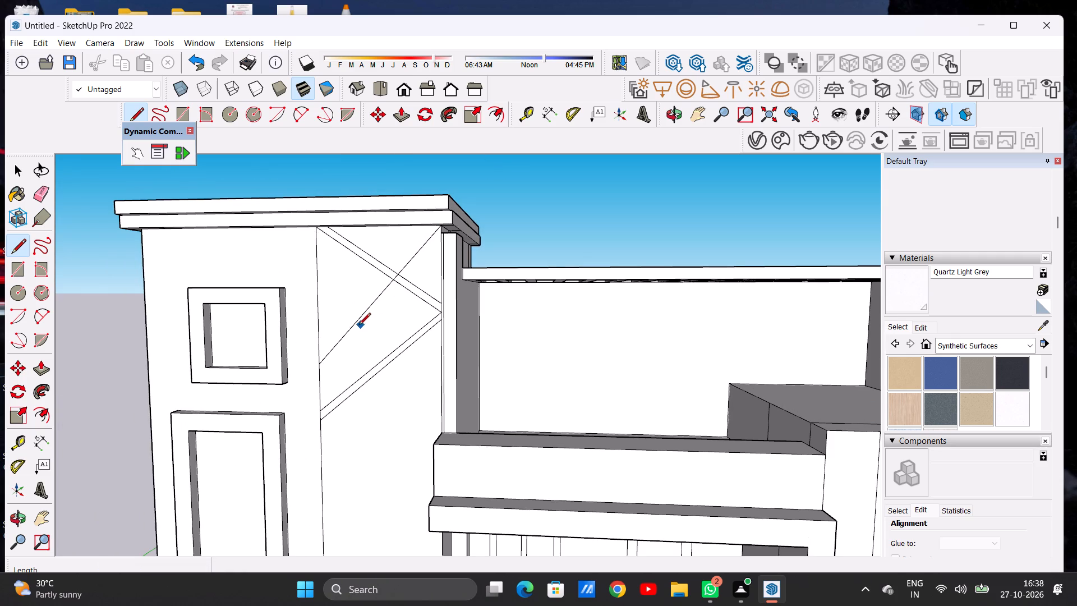
scroll(338, 341, "up", 6)
left_click(303, 366)
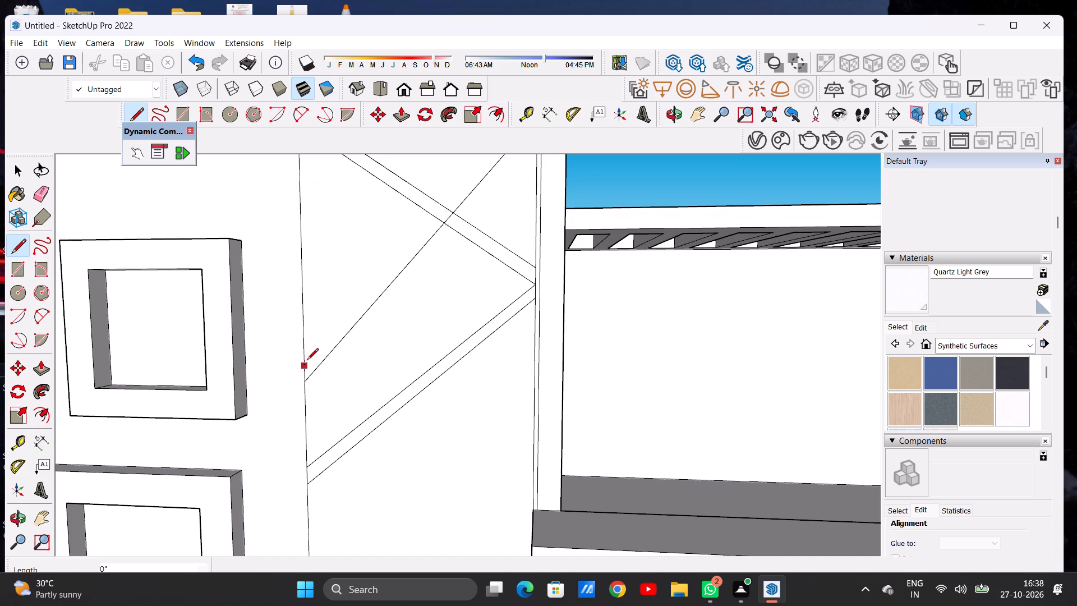
scroll(359, 292, "down", 15)
scroll(400, 255, "up", 1)
scroll(389, 265, "down", 1)
scroll(388, 267, "up", 4)
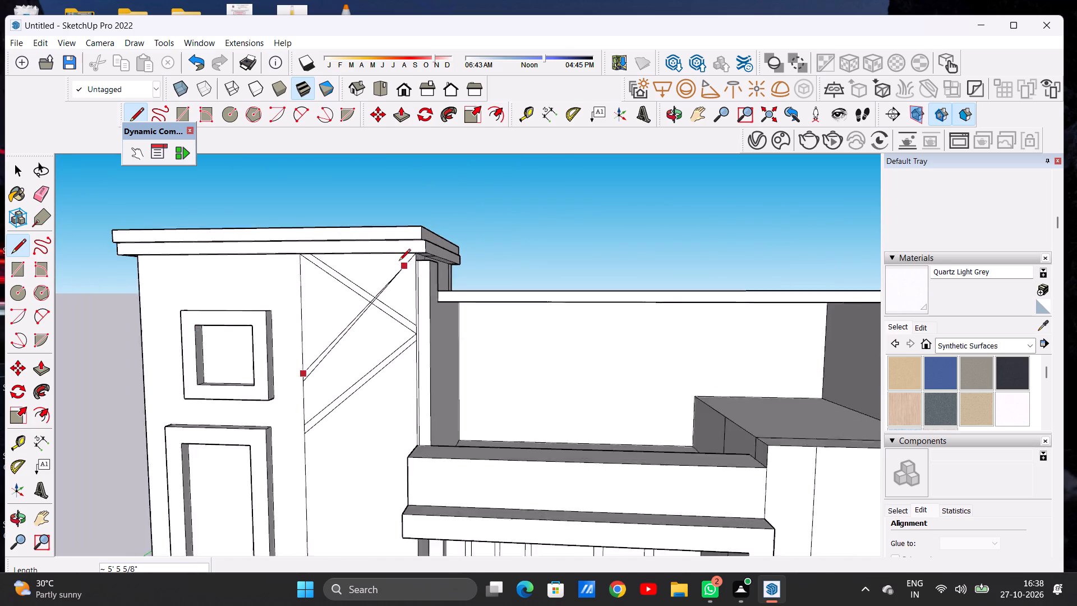
scroll(399, 261, "up", 10)
middle_click_drag(406, 275, 431, 225)
scroll(439, 208, "up", 5)
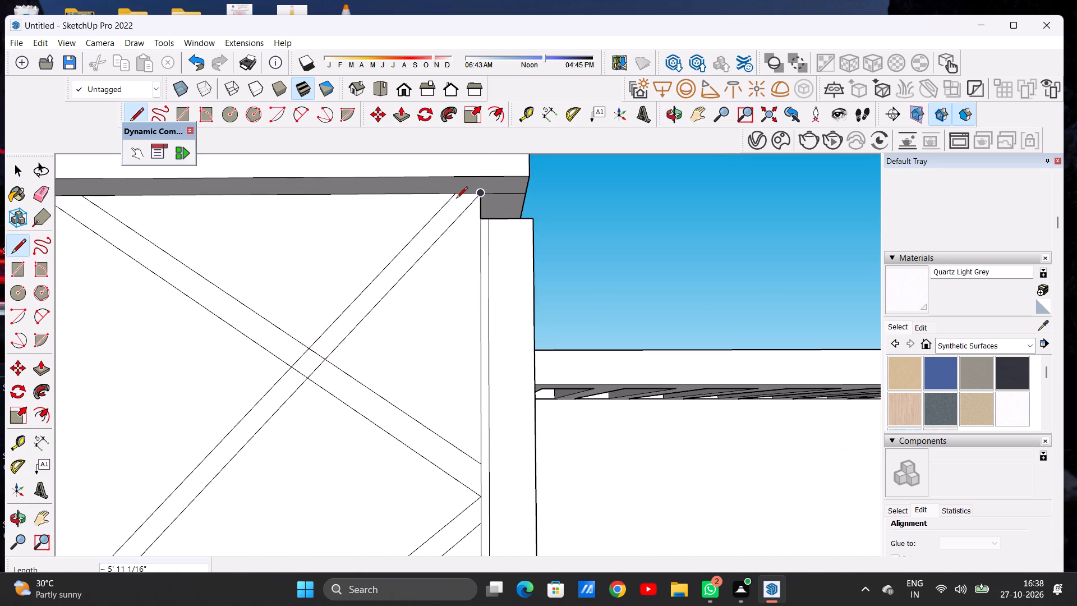
left_click(456, 194)
key("space")
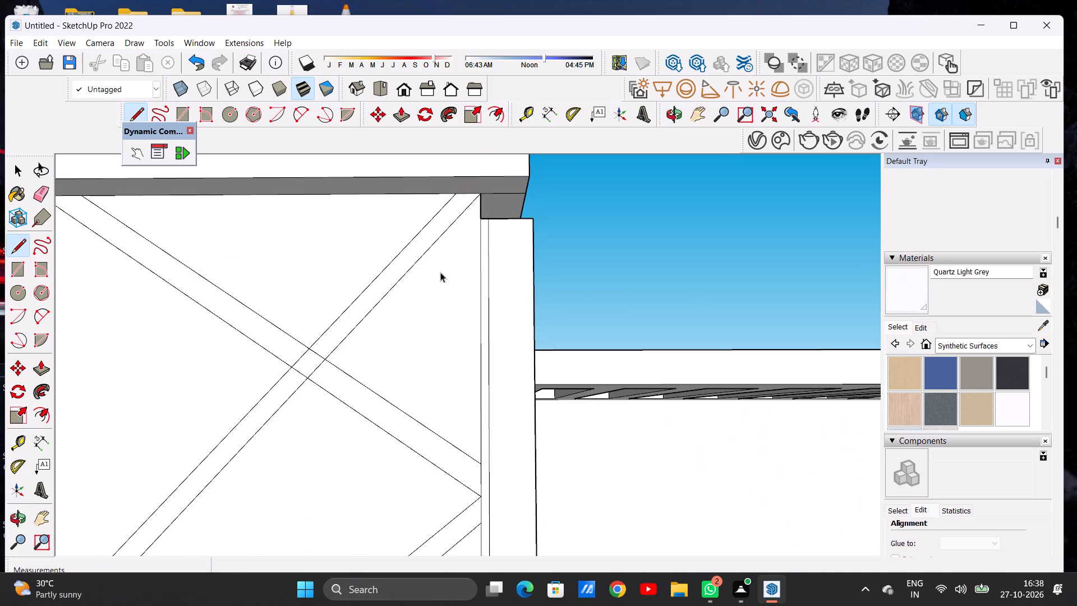
Draw a descending diagonal about 7' 6" long from the vertical division line to the lower back corner of the balcony's roof slab.
scroll(431, 296, "down", 20)
scroll(431, 296, "down", 6)
middle_click_drag(370, 330, 365, 408)
scroll(397, 369, "up", 4)
key("l")
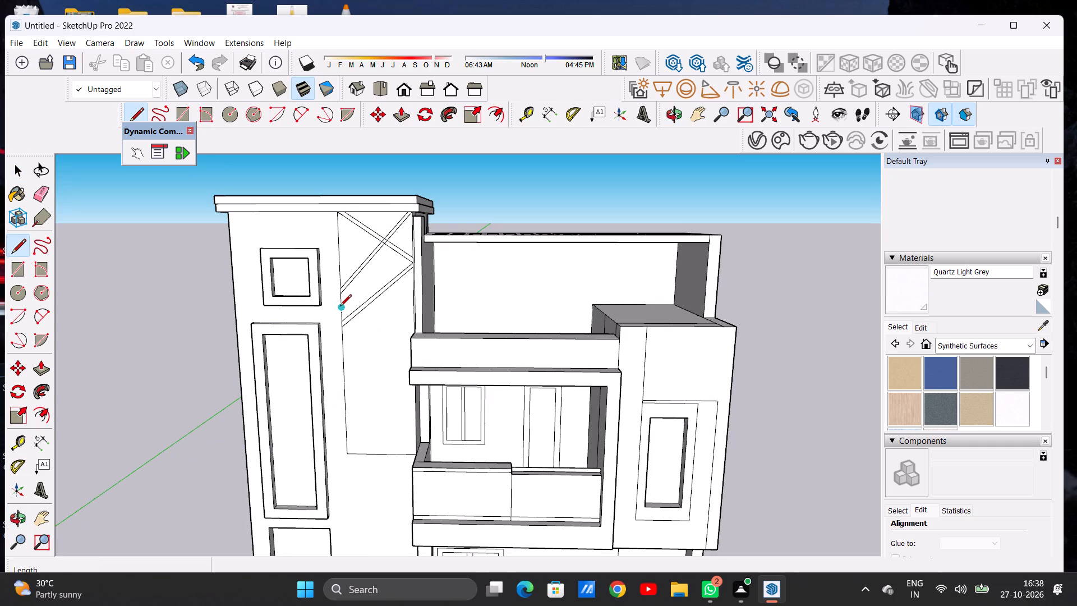
left_click(341, 264)
scroll(398, 370, "up", 4)
middle_click_drag(399, 371, 460, 374)
scroll(433, 374, "up", 9)
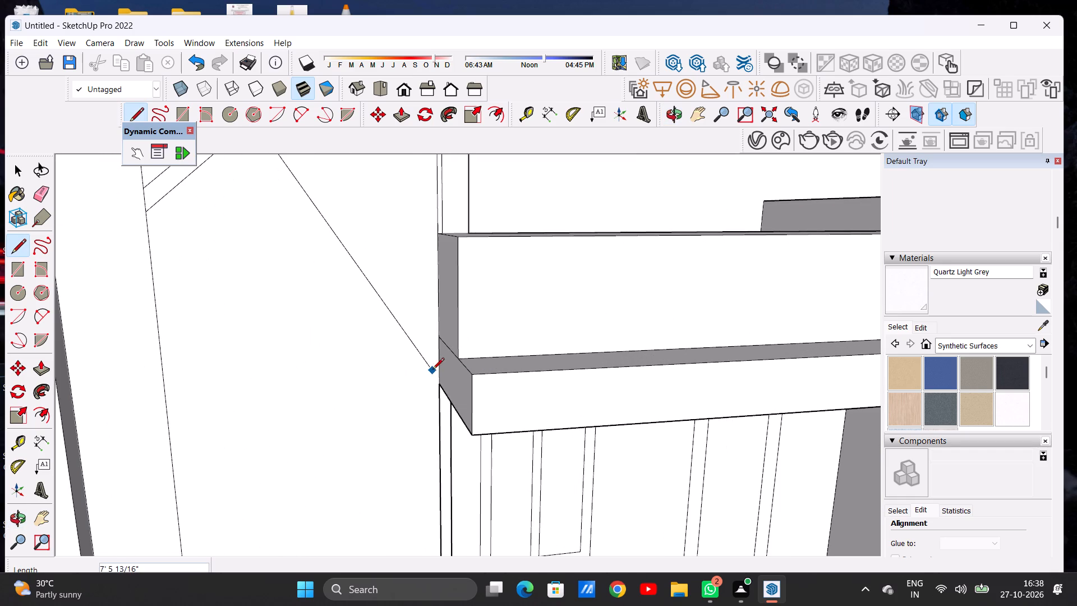
left_click(437, 381)
Draw a parallel line about 7' 8" long just below the descending diagonal, from the vertical division line to the block's edge under the balcony roof slab.
scroll(394, 345, "down", 12)
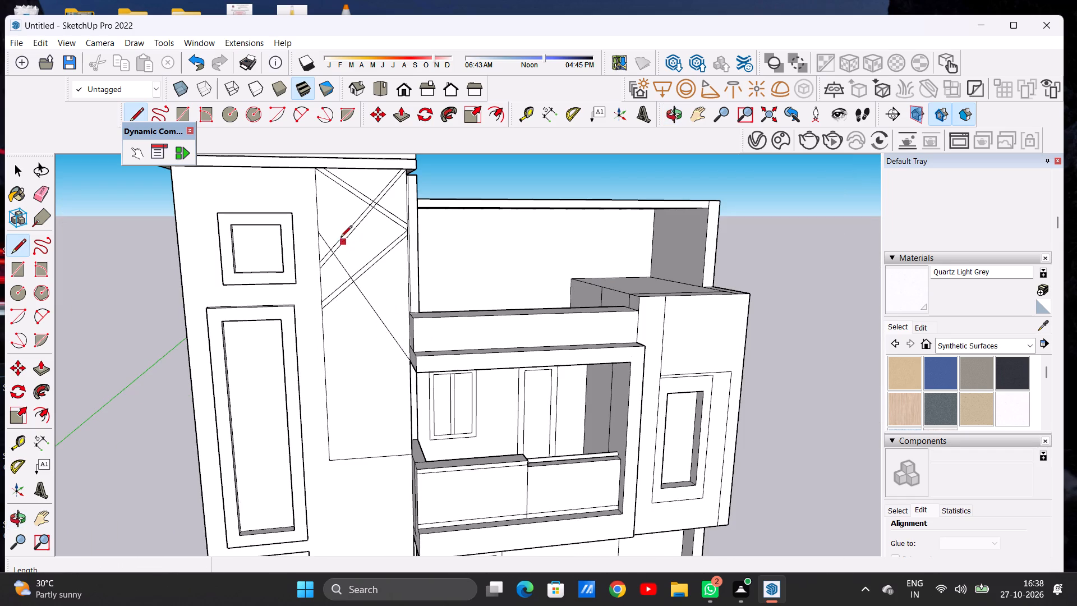
scroll(322, 251, "up", 1)
scroll(322, 251, "down", 1)
scroll(322, 251, "up", 3)
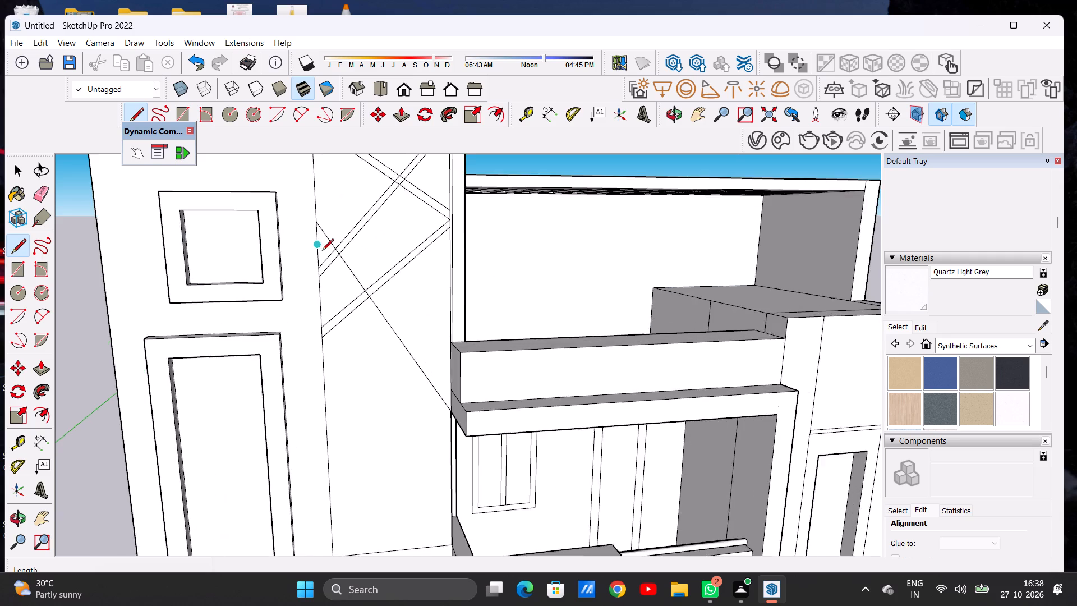
scroll(322, 251, "up", 5)
left_click(314, 228)
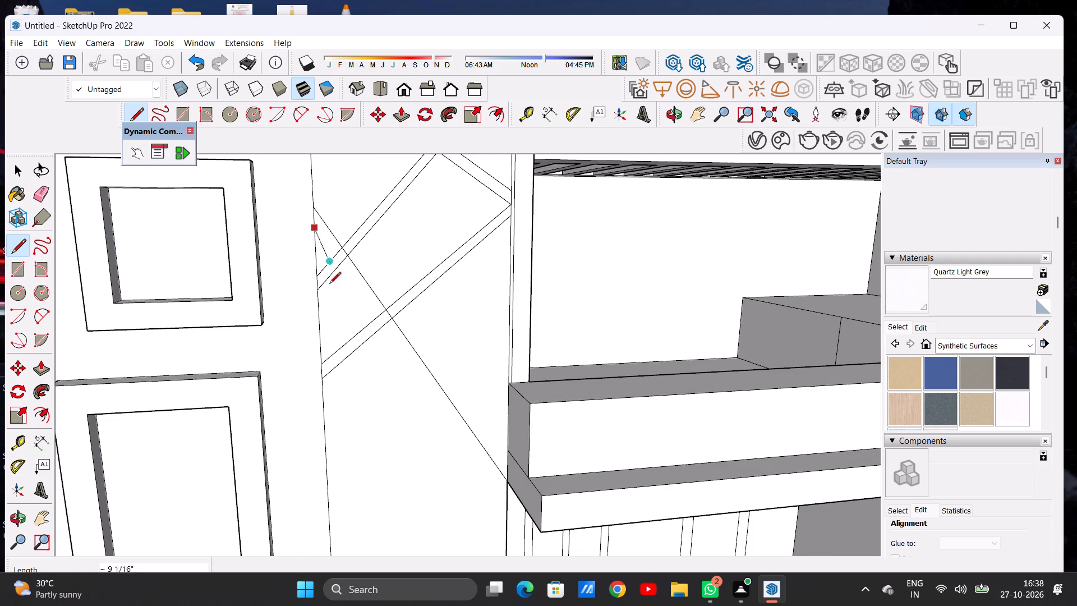
scroll(346, 268, "down", 13)
scroll(373, 327, "up", 10)
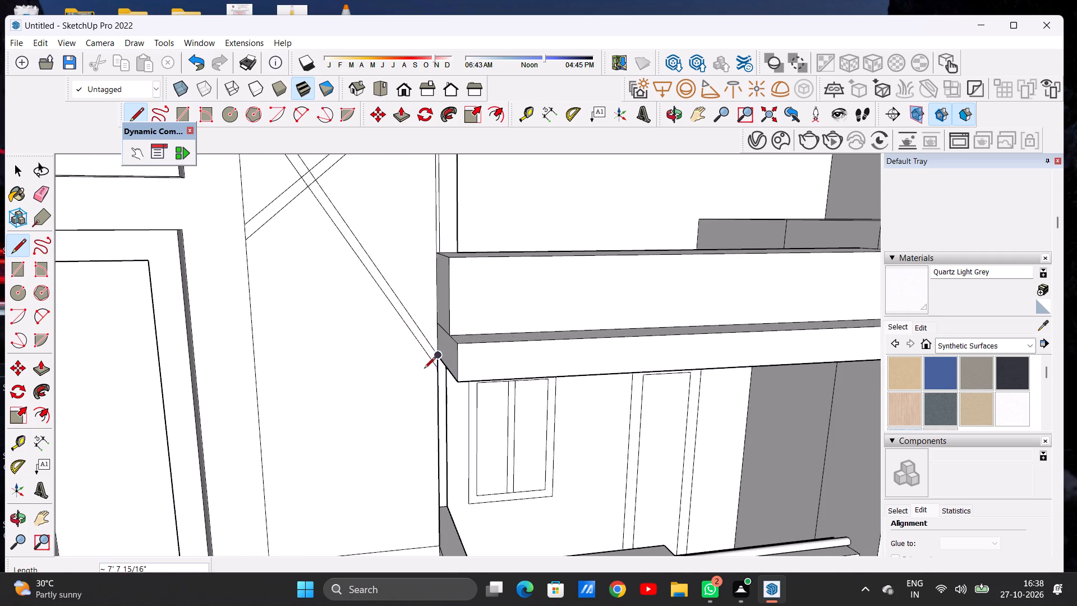
scroll(430, 376, "up", 11)
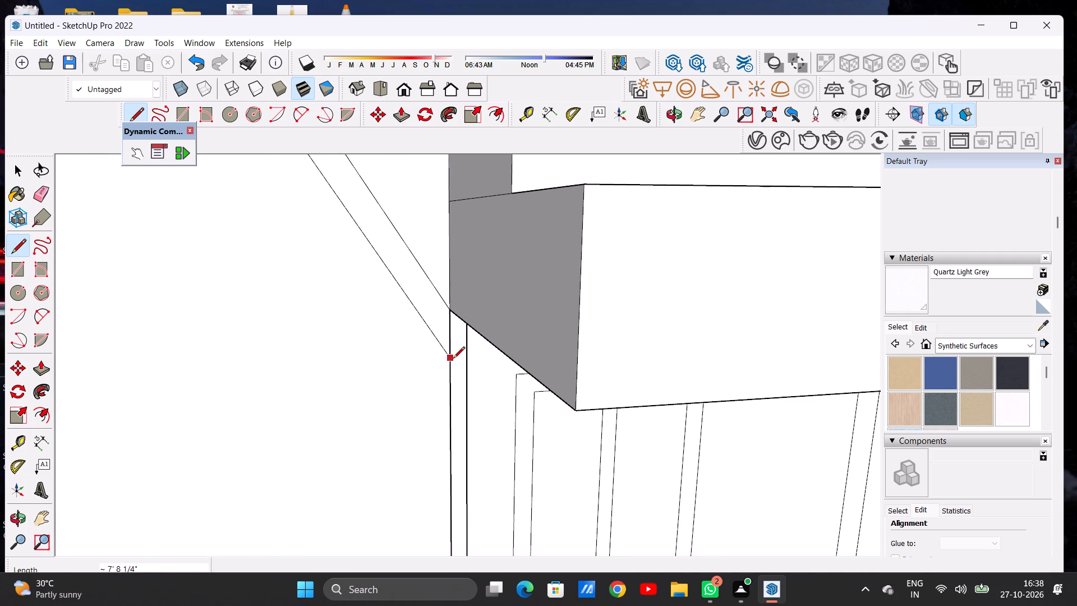
left_click(453, 359)
Draw a rising diagonal about 6' 9" long from near the bottom of the vertical division line to the edge beside the balcony roof slab.
scroll(394, 346, "down", 5)
scroll(398, 348, "up", 2)
scroll(398, 348, "down", 20)
scroll(398, 348, "down", 5)
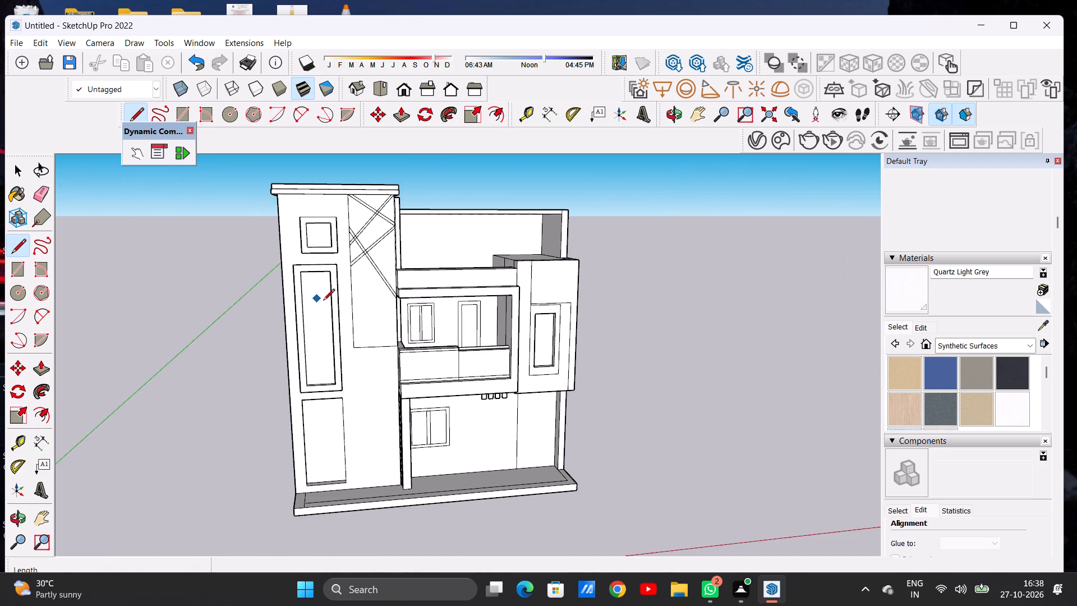
middle_click_drag(366, 317, 303, 328)
scroll(386, 314, "up", 7)
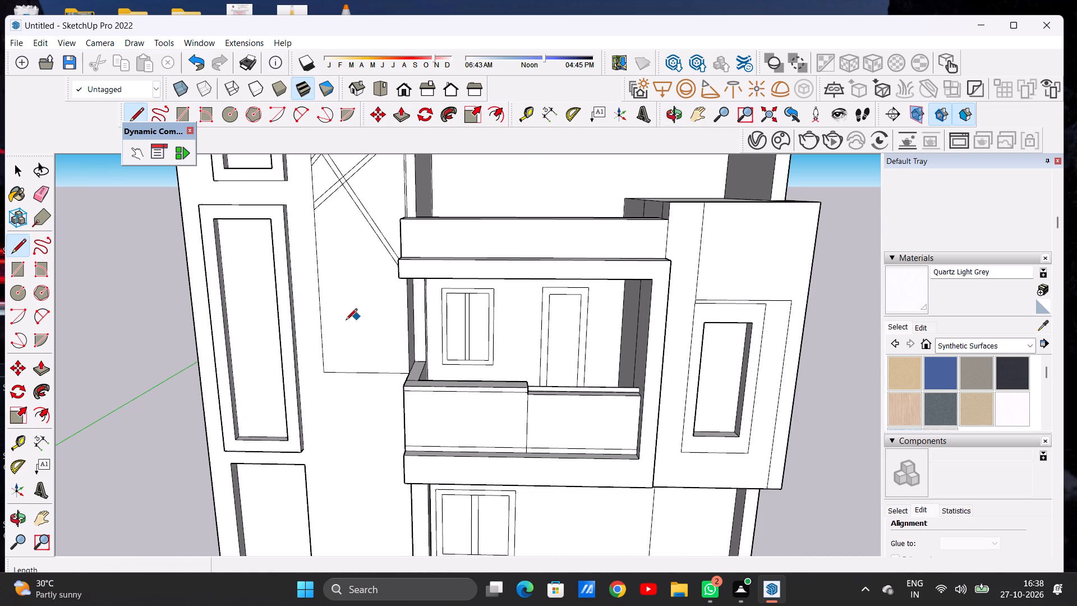
left_click(323, 361)
scroll(366, 307, "down", 4)
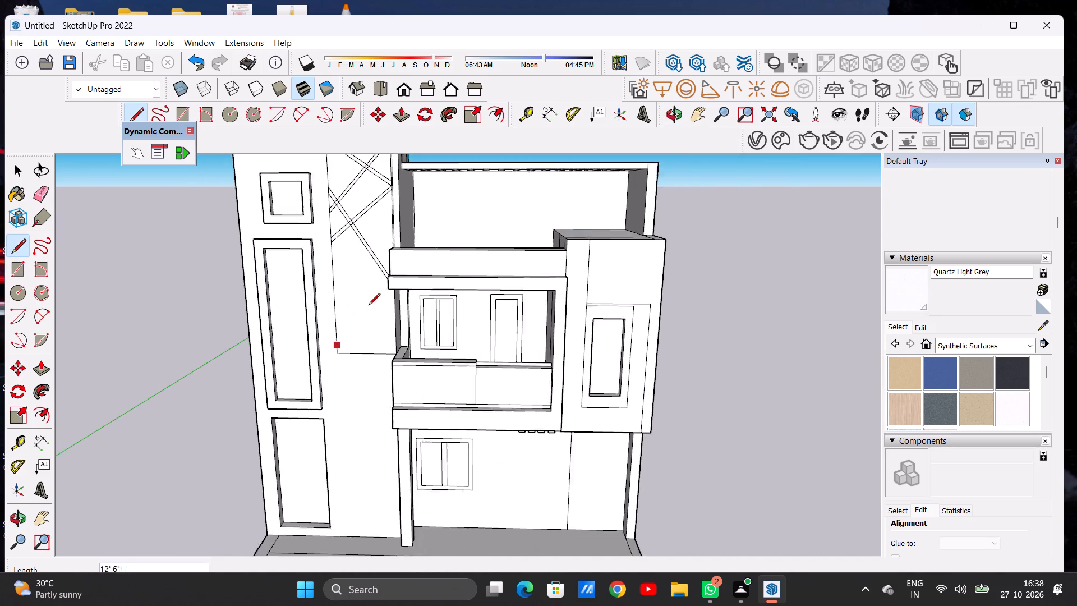
scroll(369, 306, "down", 1)
scroll(379, 269, "up", 6)
middle_click_drag(364, 296, 444, 288)
scroll(413, 282, "up", 1)
scroll(413, 282, "down", 1)
scroll(413, 282, "up", 4)
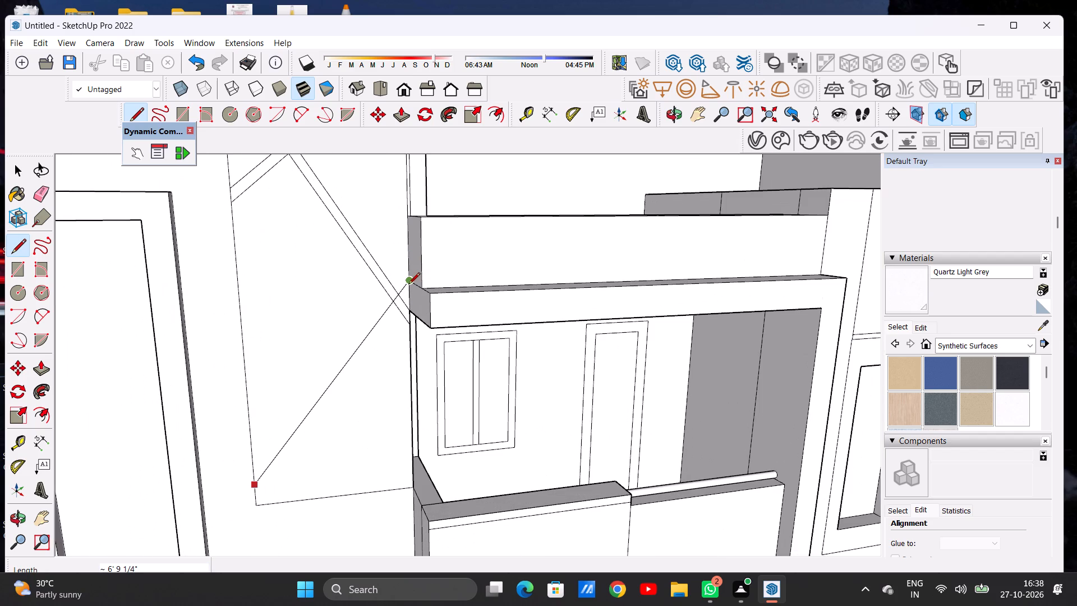
left_click(407, 284)
Draw a parallel line about 6' 8" long just below the rising diagonal, from the vertical division line to the edge beside the balcony roof slab.
scroll(273, 486, "up", 6)
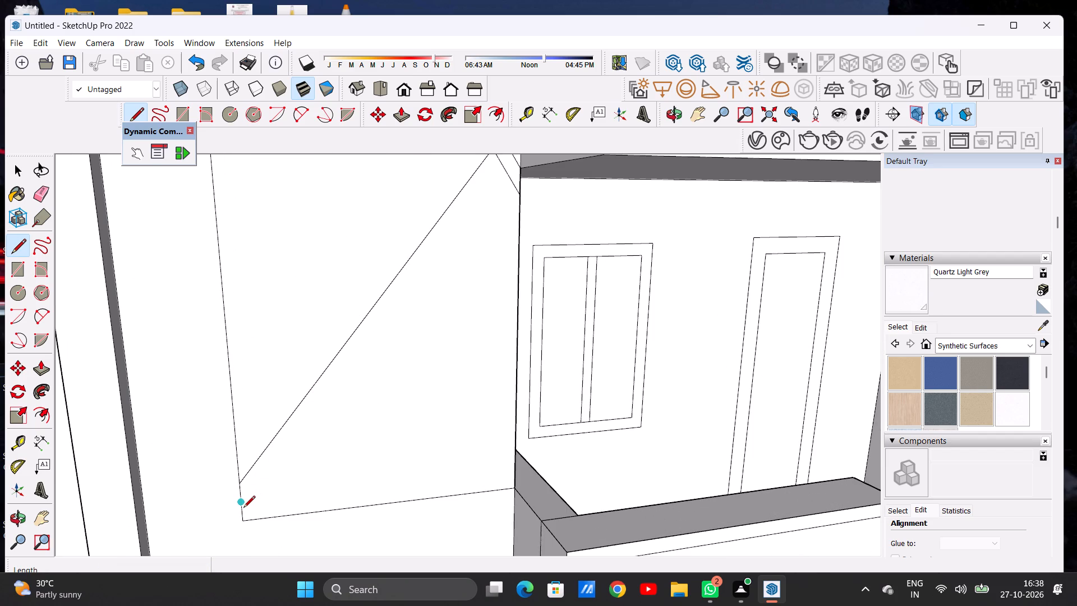
left_click(243, 508)
scroll(330, 414, "down", 15)
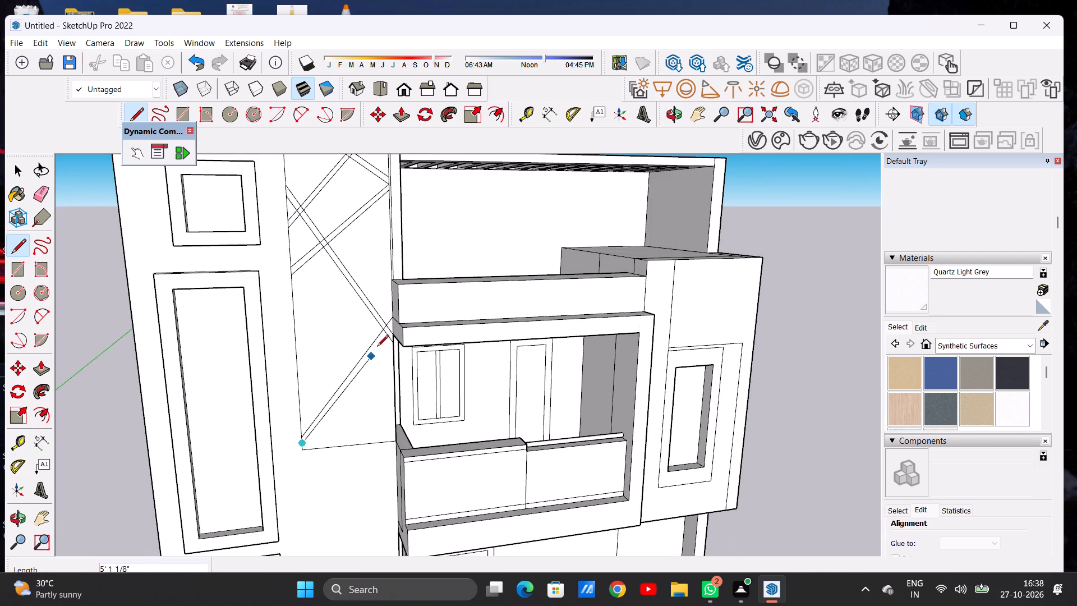
scroll(379, 344, "up", 8)
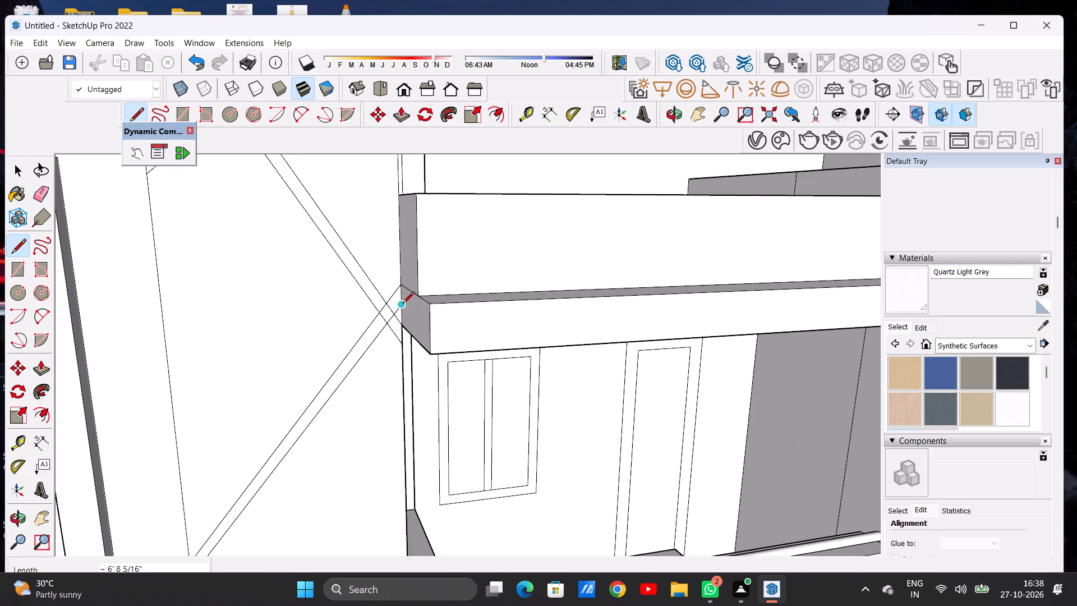
left_click(403, 304)
key("space")
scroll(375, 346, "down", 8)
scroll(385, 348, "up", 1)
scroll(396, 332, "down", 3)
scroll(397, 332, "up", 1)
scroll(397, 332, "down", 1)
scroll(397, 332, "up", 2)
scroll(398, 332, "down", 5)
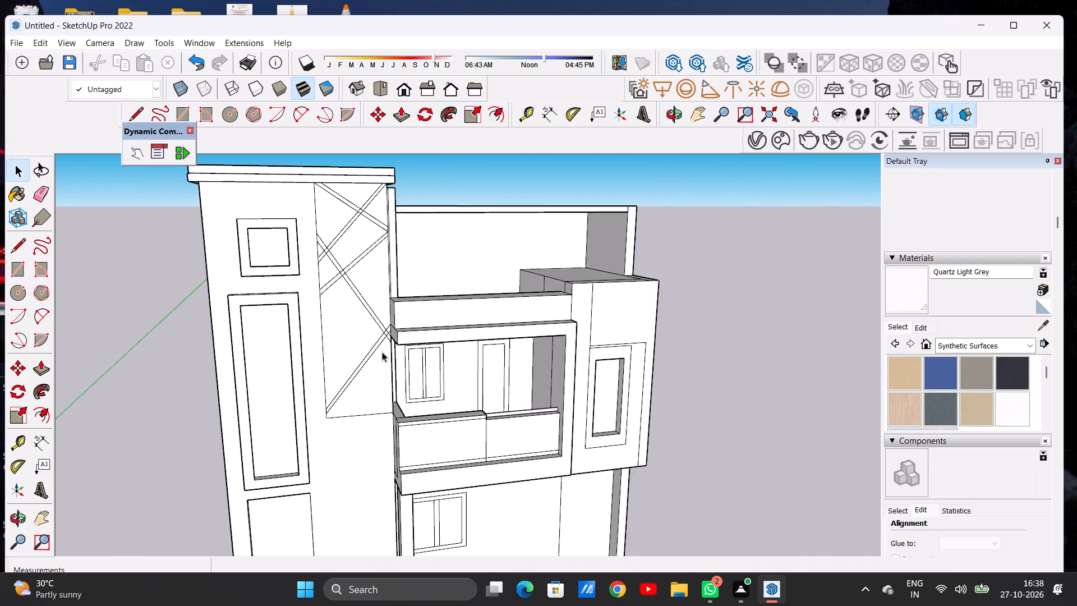
Examine the whole house front from several angles and distances, from the tall block's diagonal bands to the balcony and roof.
middle_click_drag(381, 361, 318, 355)
scroll(383, 385, "down", 5)
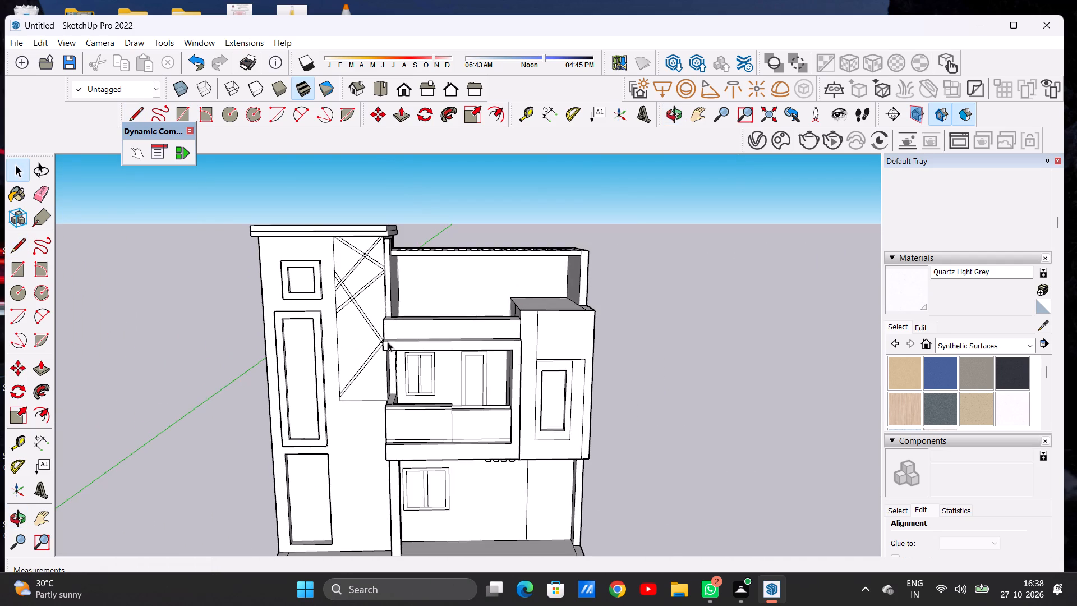
scroll(392, 317, "up", 14)
scroll(418, 307, "down", 9)
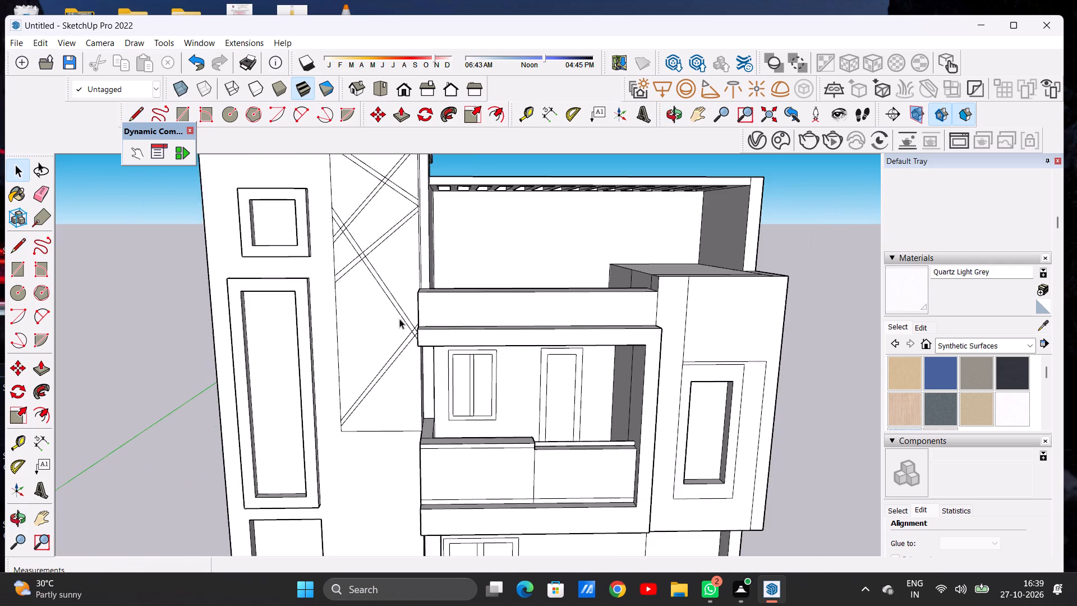
scroll(399, 319, "down", 11)
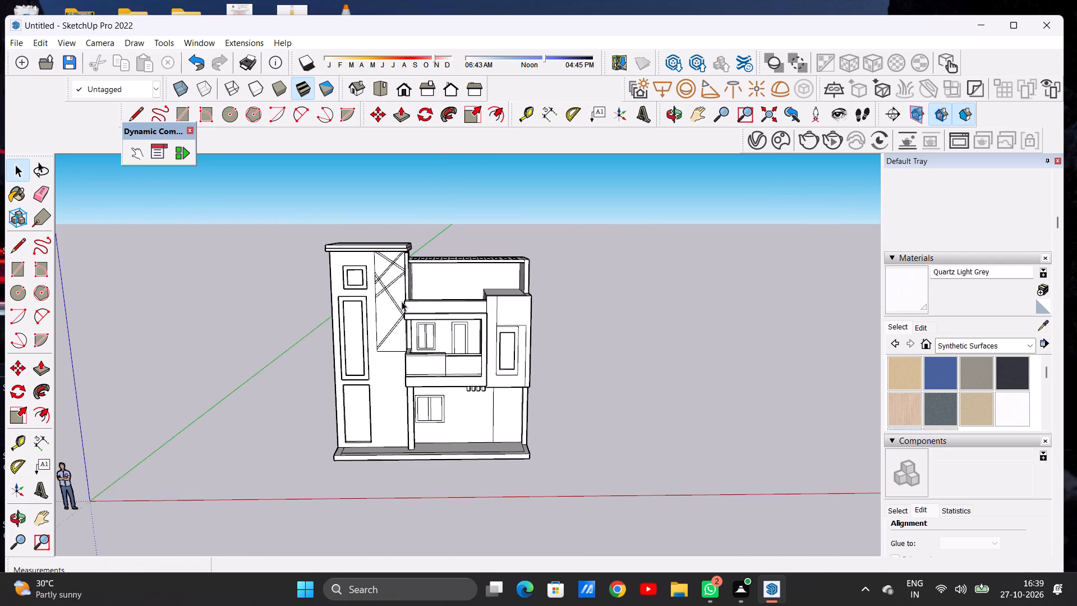
scroll(434, 240, "down", 5)
scroll(410, 308, "down", 1)
scroll(404, 347, "up", 7)
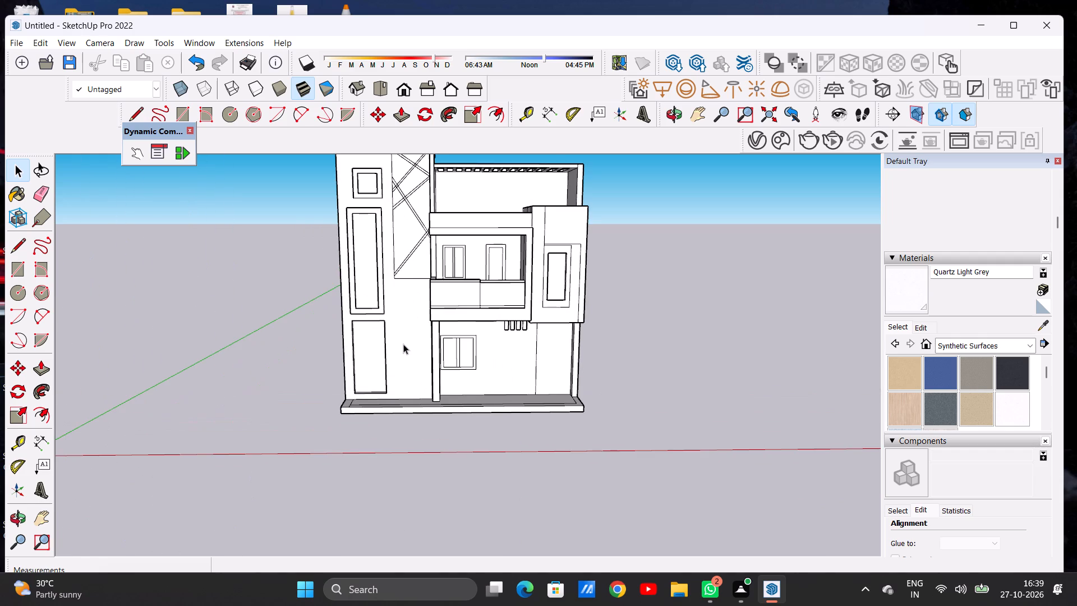
middle_click_drag(403, 342, 404, 326)
scroll(404, 338, "down", 8)
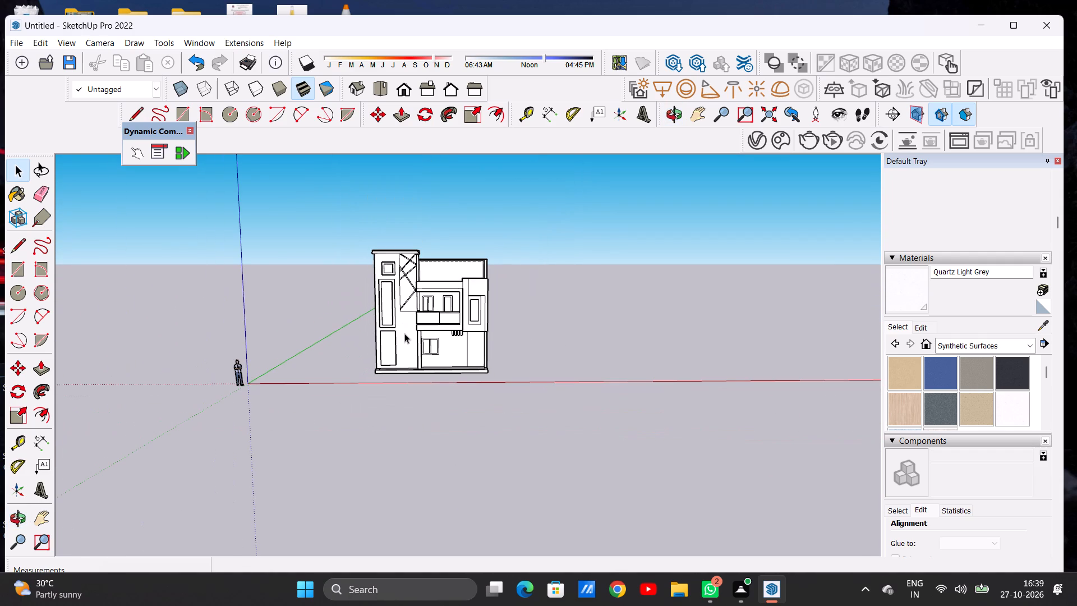
scroll(404, 333, "down", 4)
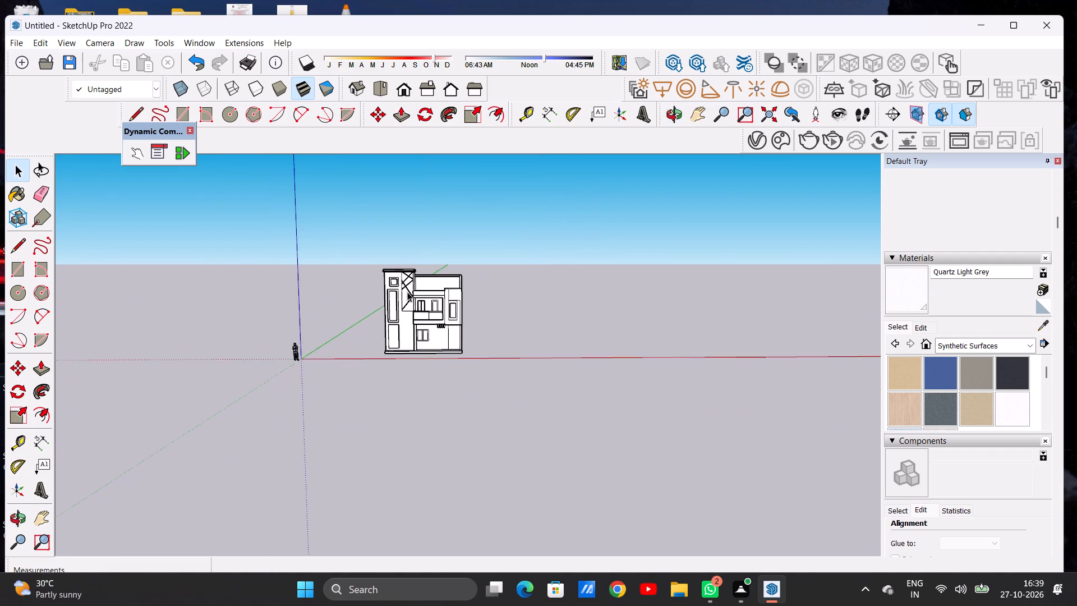
scroll(407, 292, "down", 3)
scroll(436, 320, "up", 6)
scroll(425, 276, "up", 11)
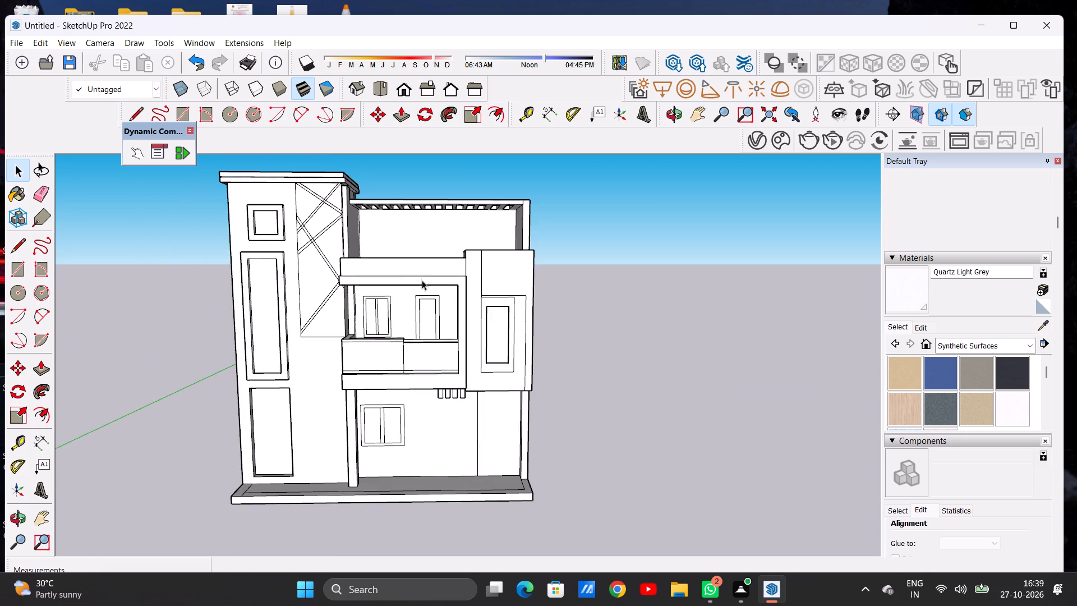
middle_click_drag(420, 300, 380, 453)
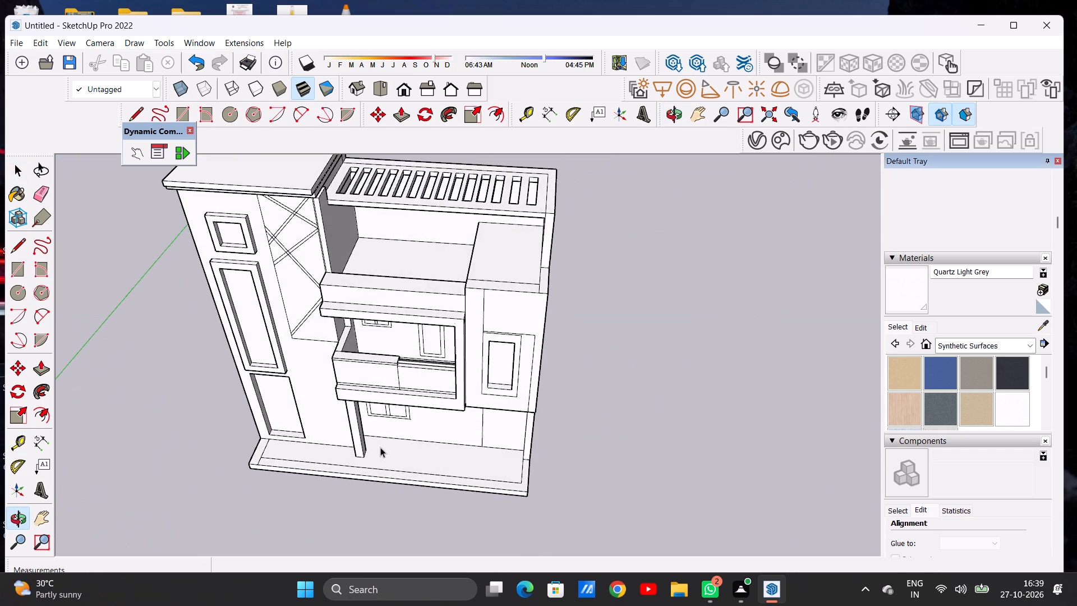
scroll(332, 340, "down", 5)
middle_click_drag(454, 282, 500, 203)
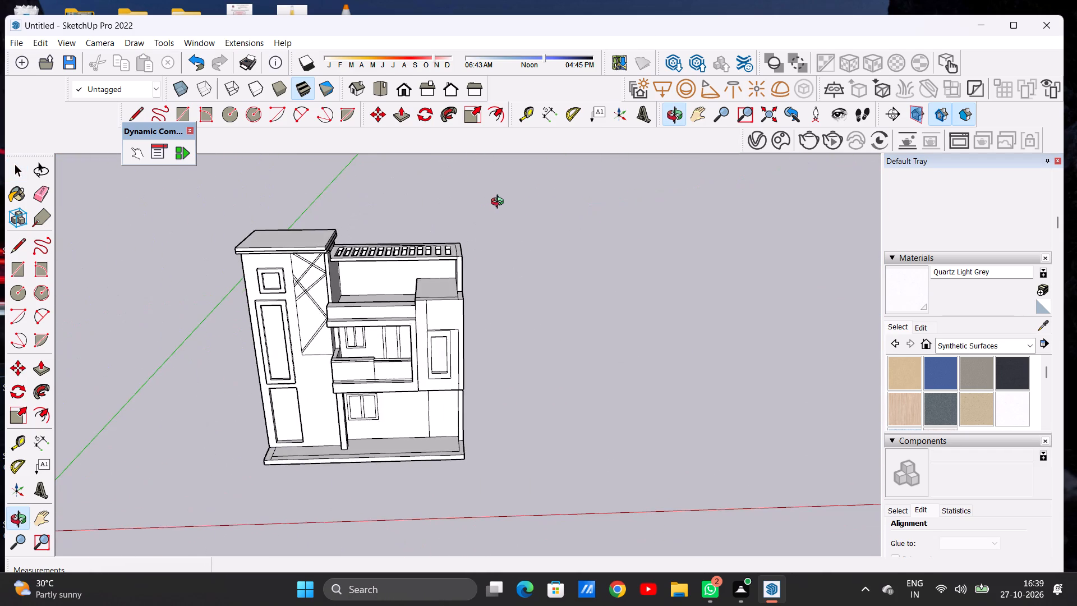
middle_click_drag(500, 203, 516, 205)
scroll(518, 225, "down", 4)
middle_click_drag(392, 357, 362, 266)
scroll(441, 392, "up", 5)
middle_click_drag(445, 395, 439, 380)
middle_click(439, 380)
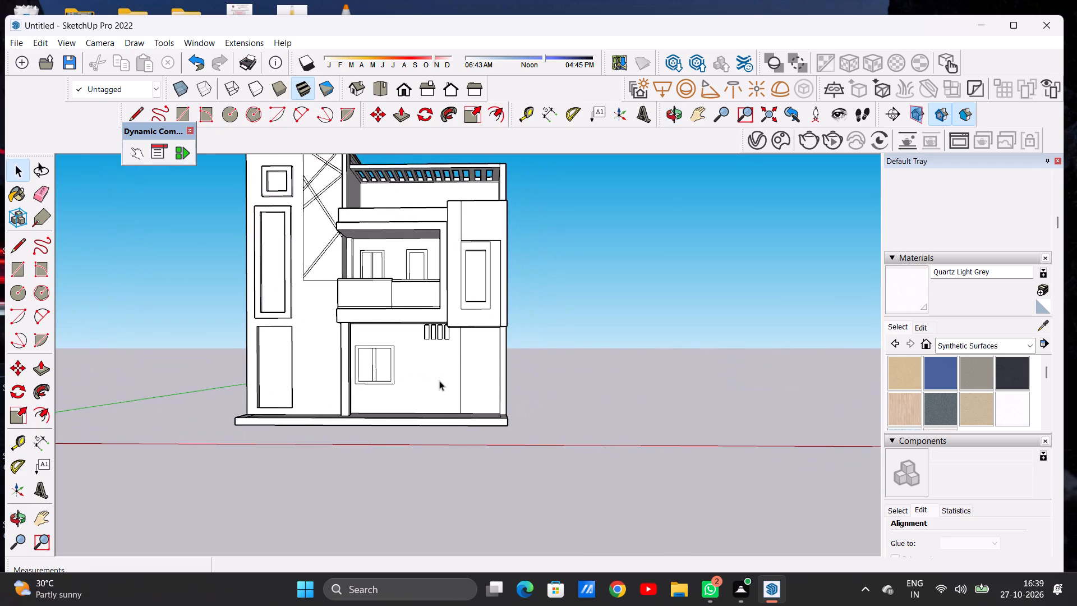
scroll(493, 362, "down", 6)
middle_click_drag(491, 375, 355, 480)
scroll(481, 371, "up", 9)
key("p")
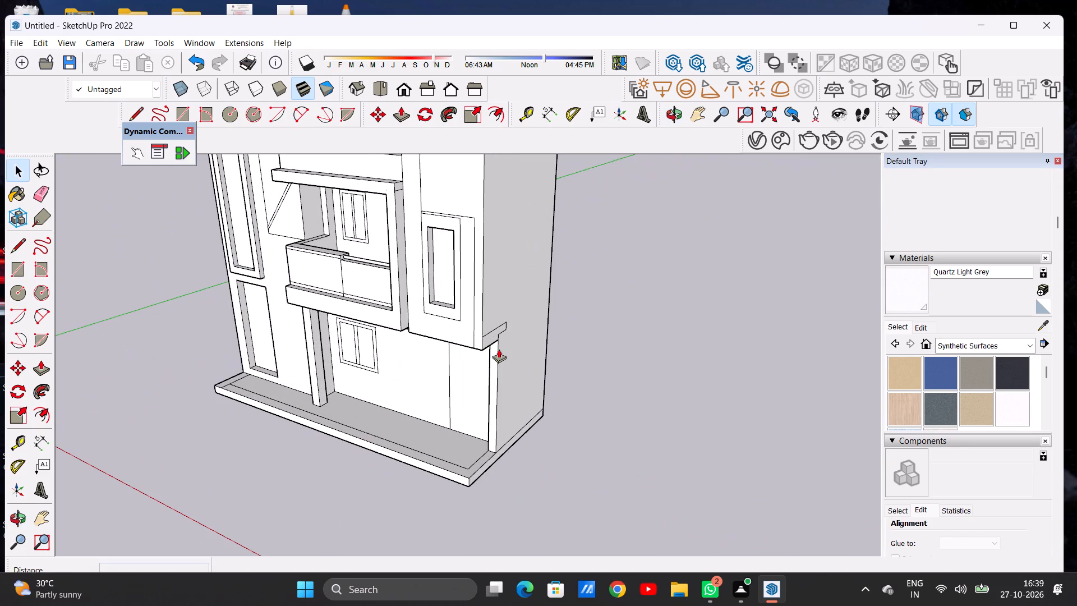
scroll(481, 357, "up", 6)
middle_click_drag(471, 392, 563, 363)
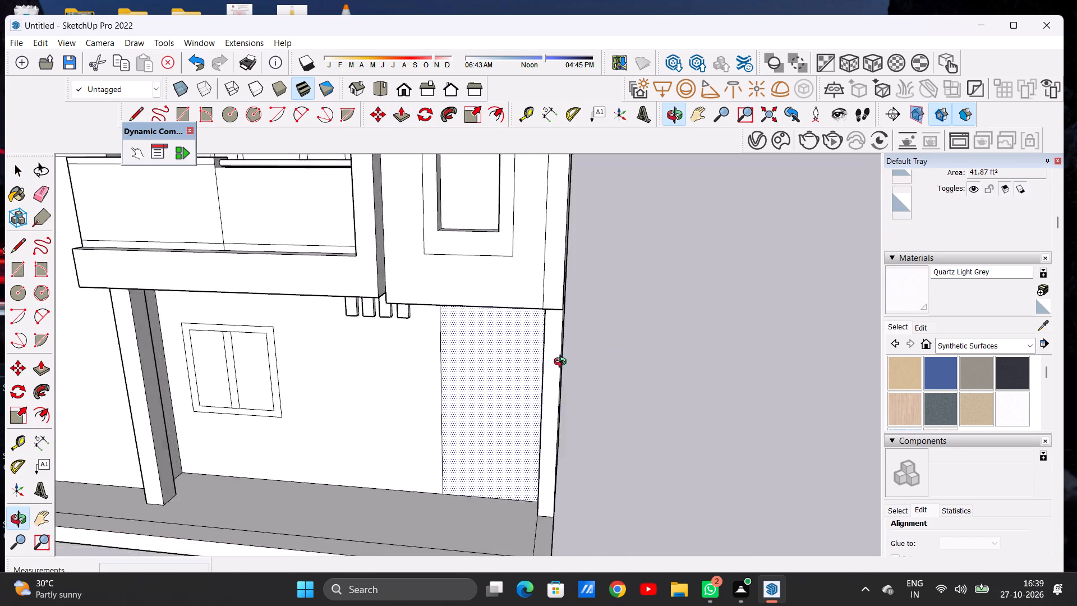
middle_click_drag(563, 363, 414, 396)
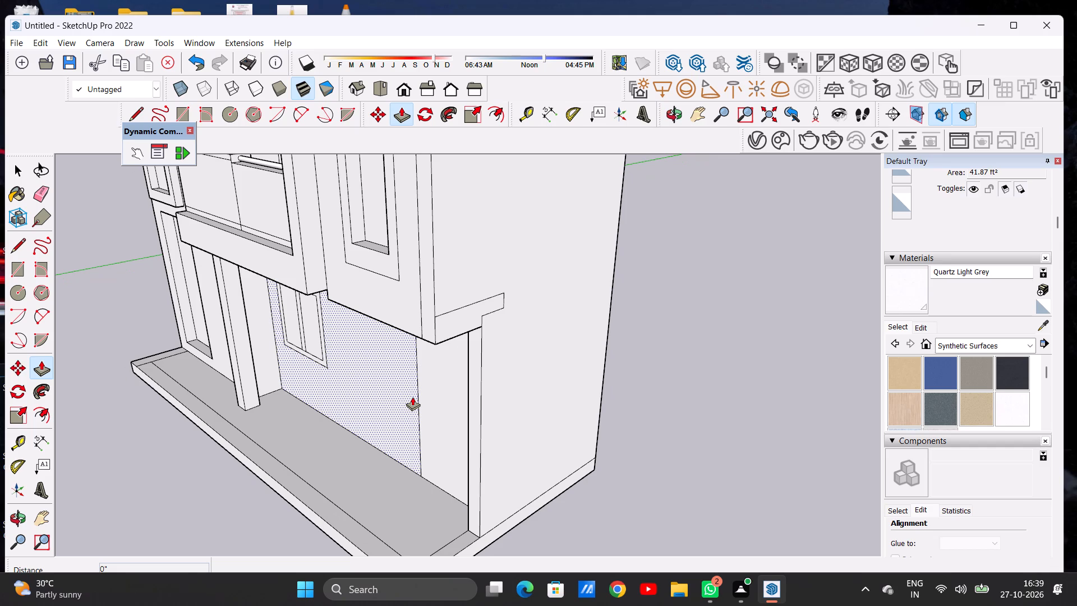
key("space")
Review the full front elevation, including the balcony, projecting window block and ground-floor wall.
scroll(429, 384, "down", 2)
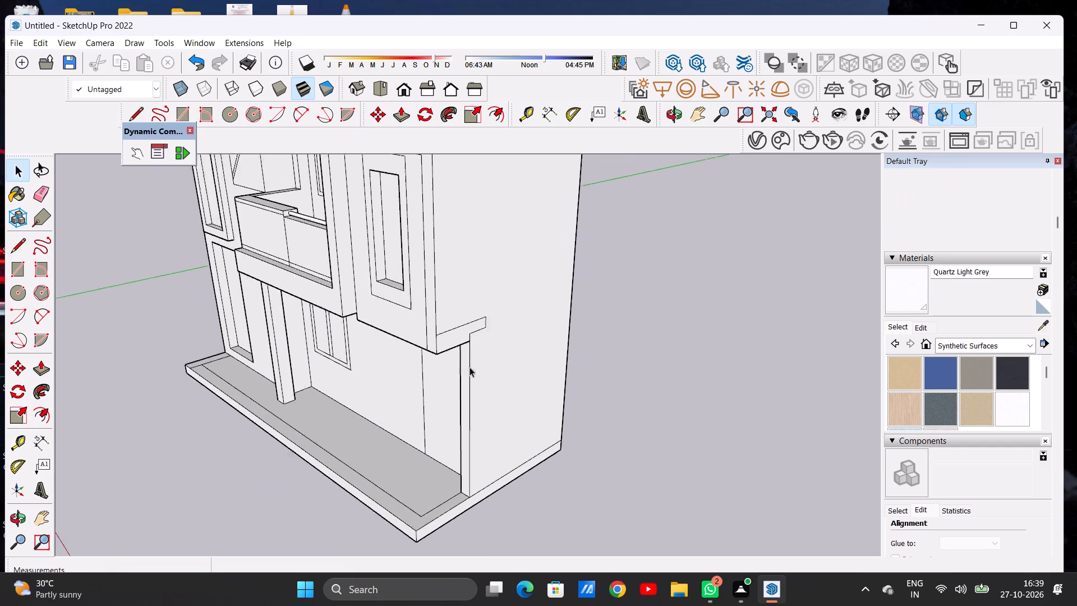
scroll(470, 367, "down", 9)
middle_click_drag(391, 392, 587, 348)
scroll(590, 355, "down", 6)
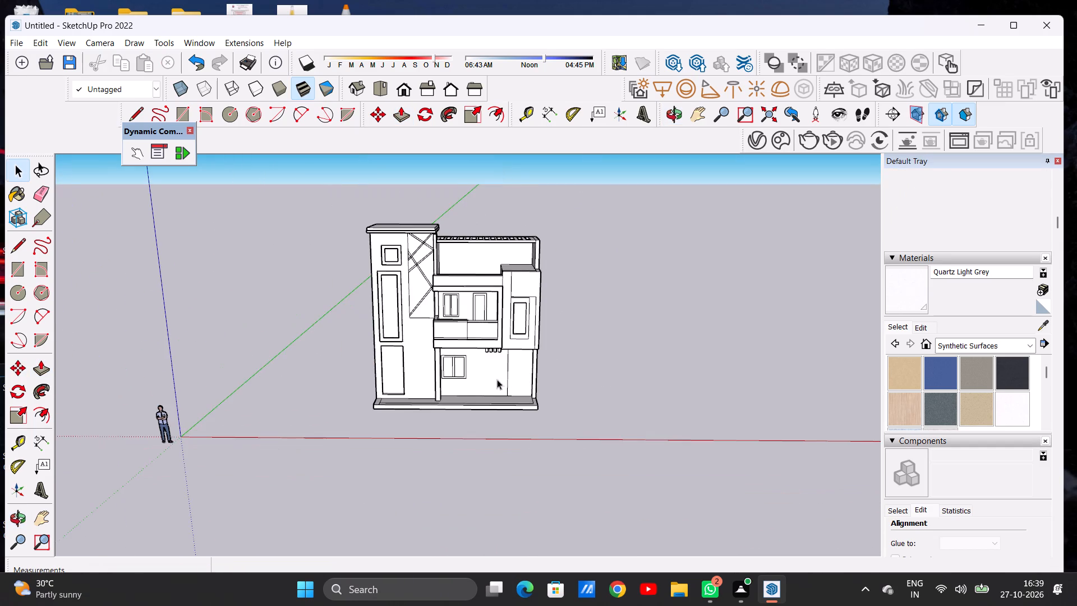
middle_click_drag(487, 378, 467, 365)
scroll(468, 335, "up", 1)
scroll(468, 335, "down", 1)
scroll(468, 335, "up", 3)
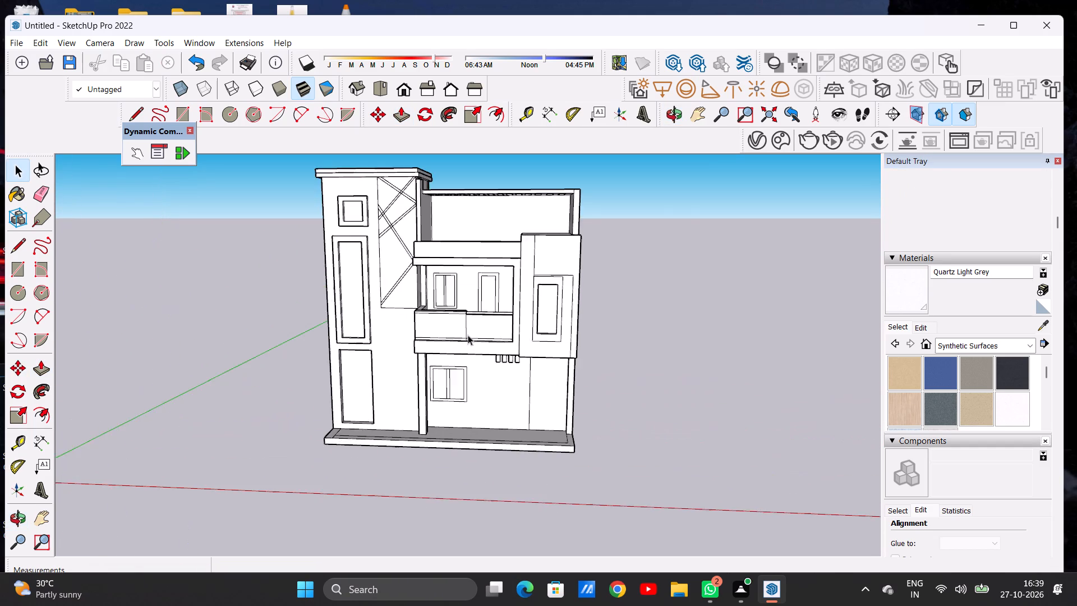
scroll(468, 335, "up", 7)
middle_click_drag(450, 343, 452, 342)
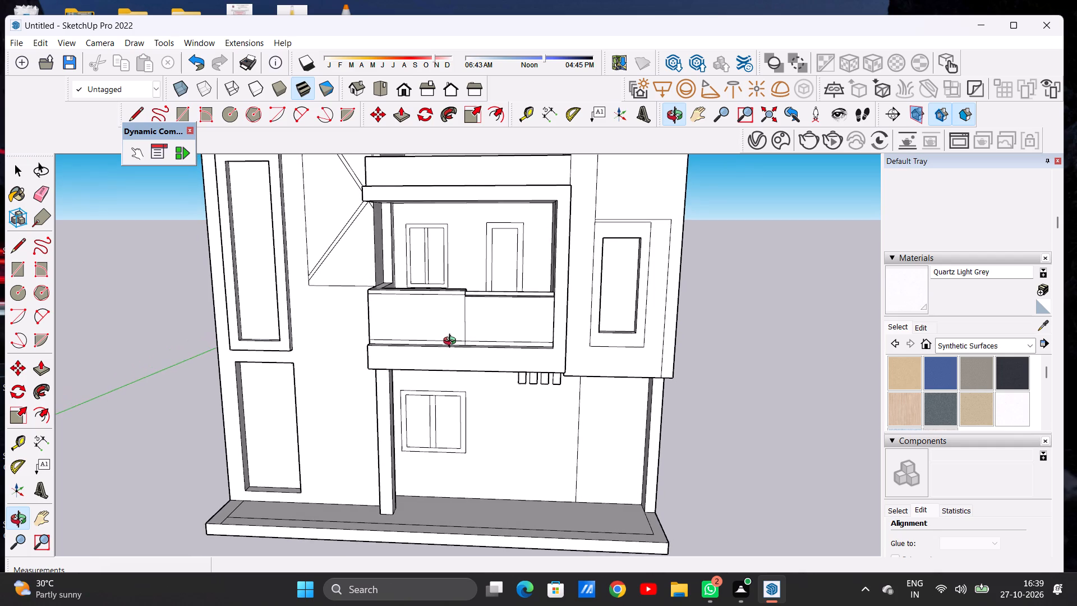
middle_click_drag(452, 342, 457, 343)
scroll(537, 344, "down", 10)
scroll(551, 279, "up", 5)
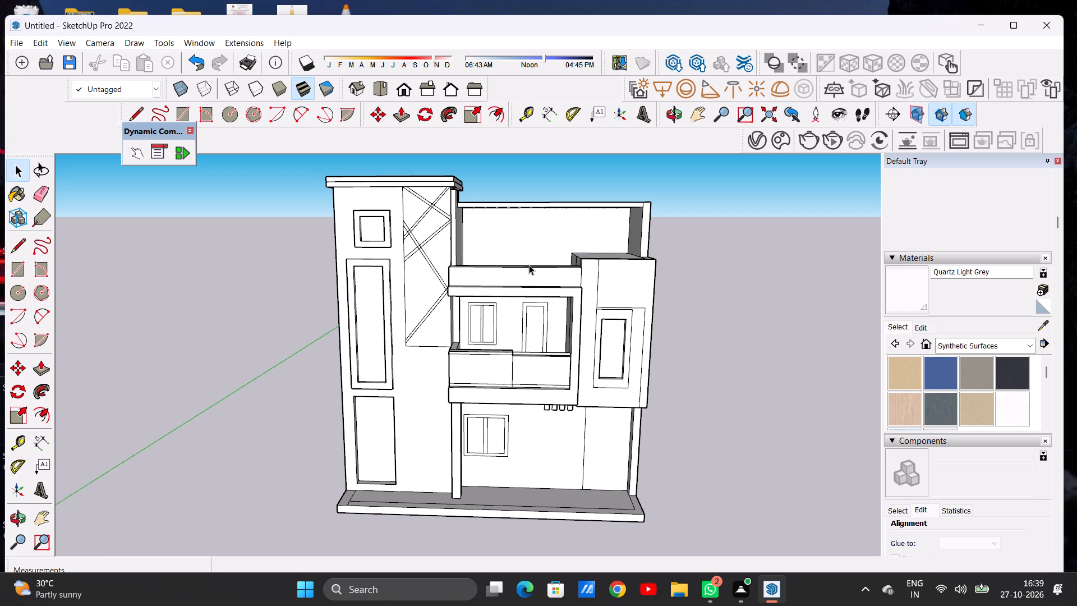
Push/Pull the top face of the parapet above the balcony roof slab upward by about 3 1/2".
scroll(593, 263, "up", 4)
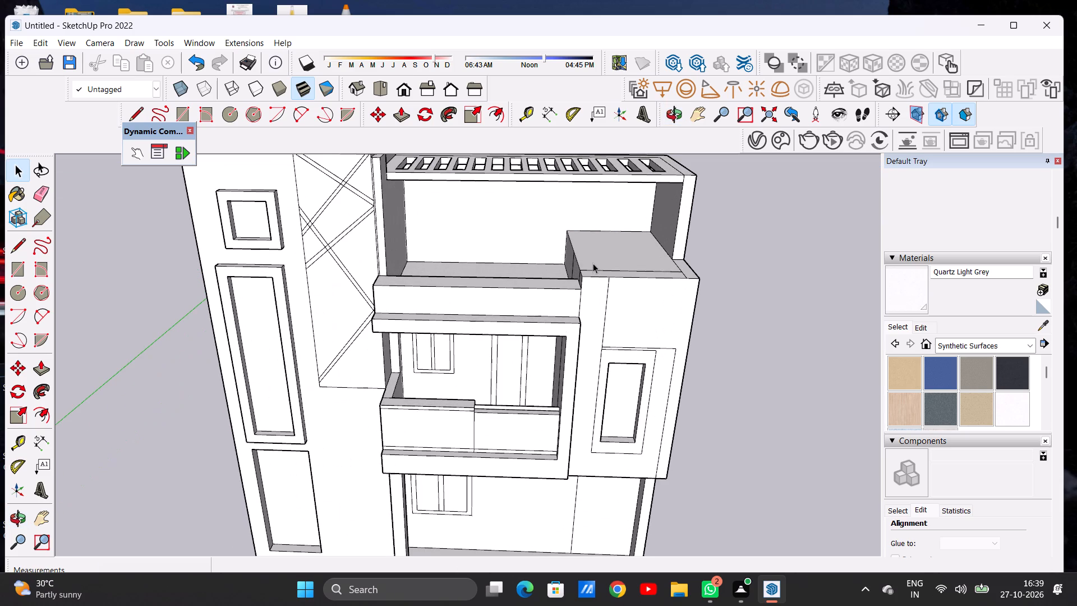
key("p")
scroll(574, 286, "up", 8)
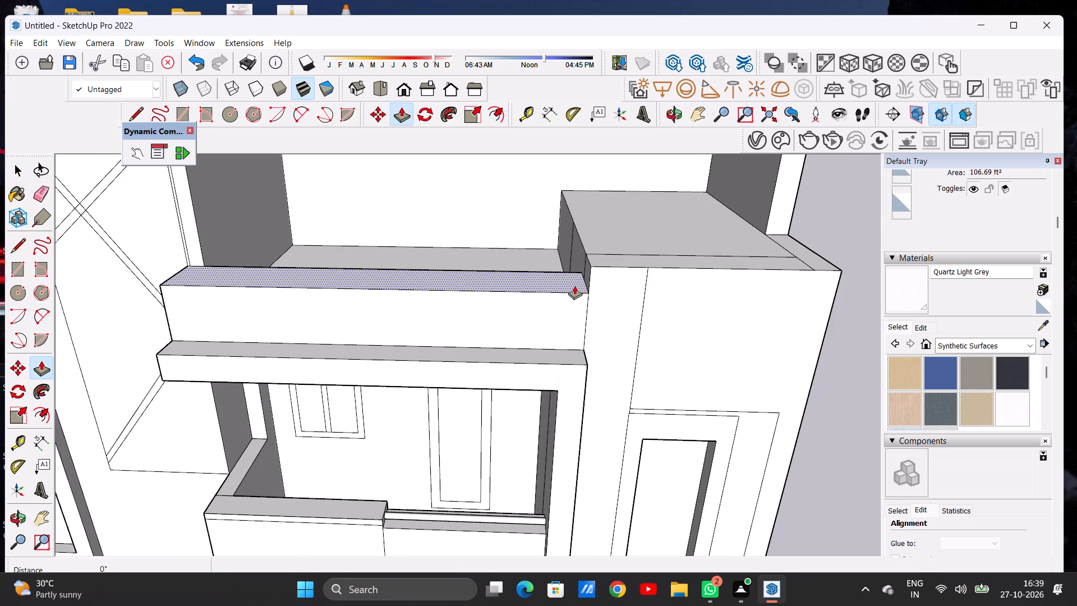
left_click(574, 286)
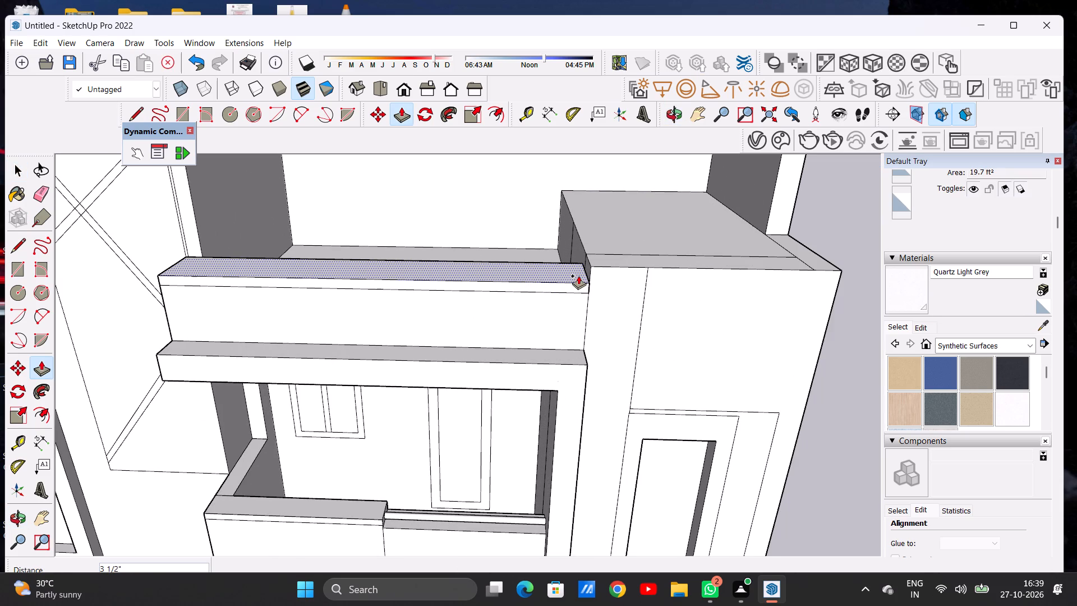
left_click(578, 276)
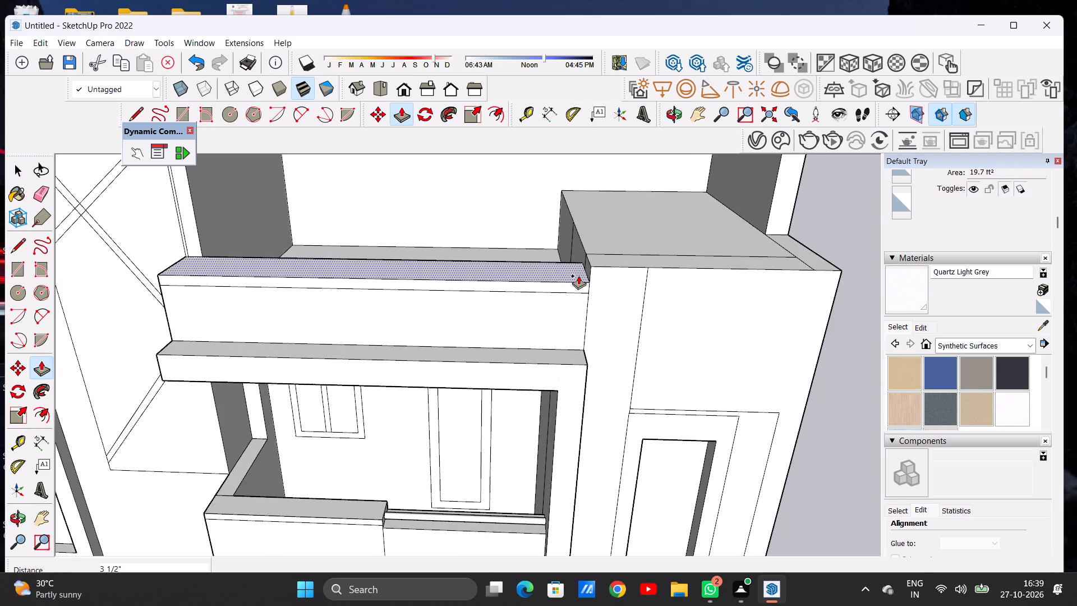
key("space")
Push/Pull the main roof face of the projecting window block beside the balcony upward by about 3 13/16".
scroll(573, 273, "down", 3)
scroll(573, 273, "up", 1)
scroll(573, 273, "down", 3)
middle_click_drag(561, 304, 578, 234)
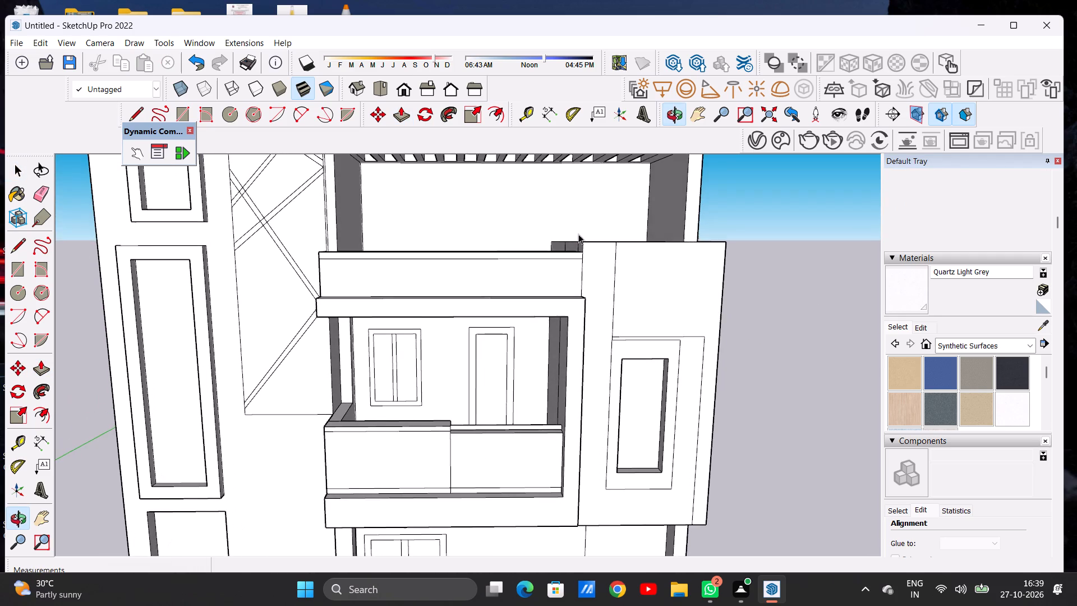
scroll(508, 276, "up", 2)
scroll(469, 277, "down", 4)
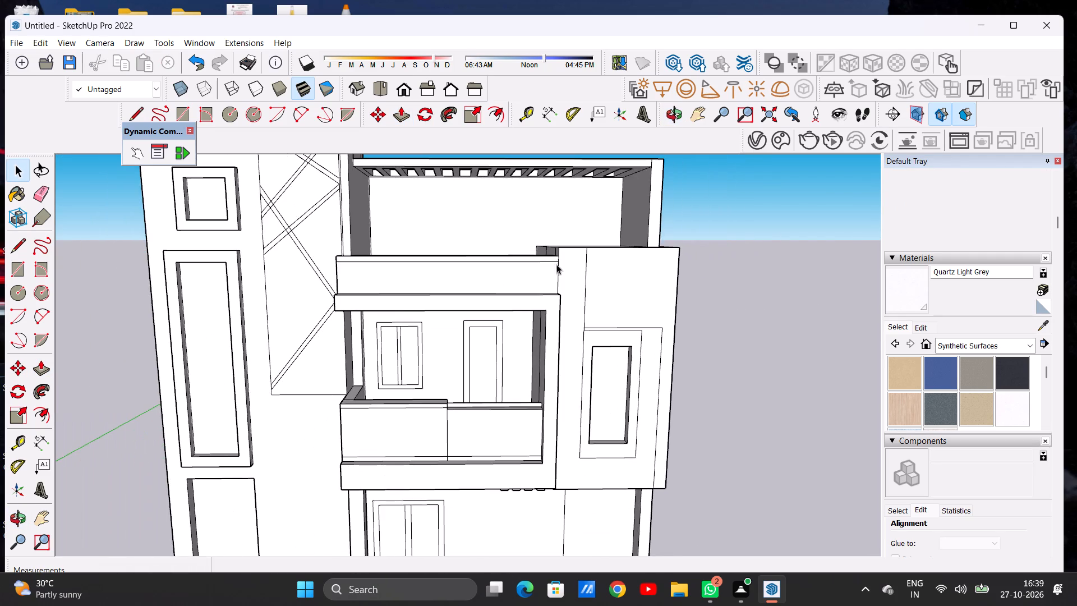
middle_click_drag(556, 264, 549, 325)
scroll(651, 242, "up", 6)
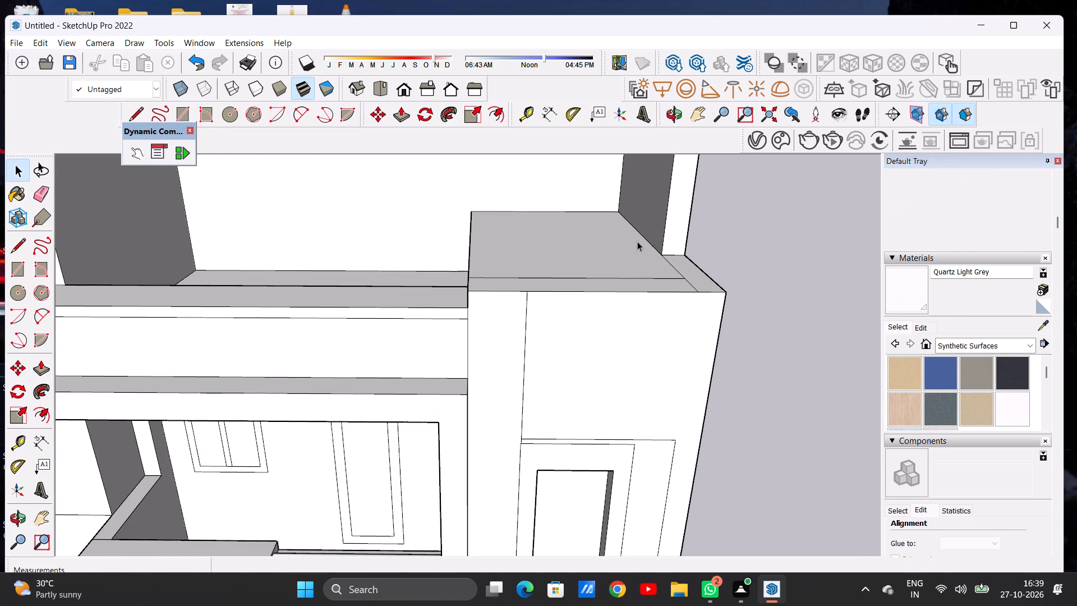
key("p")
left_click(621, 249)
left_click(625, 238)
Raise the narrow front strip of the window block's roof by 3 13/16", level with the main roof face.
scroll(629, 268, "up", 1)
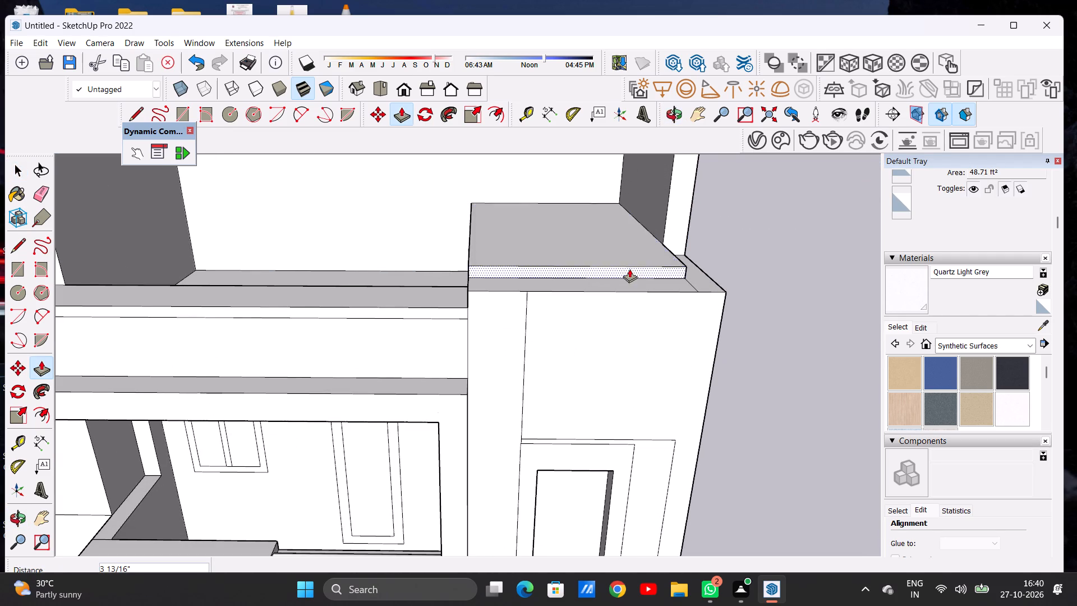
scroll(629, 271, "down", 1)
scroll(629, 269, "up", 3)
left_click(634, 289)
left_click(624, 263)
scroll(563, 251, "down", 5)
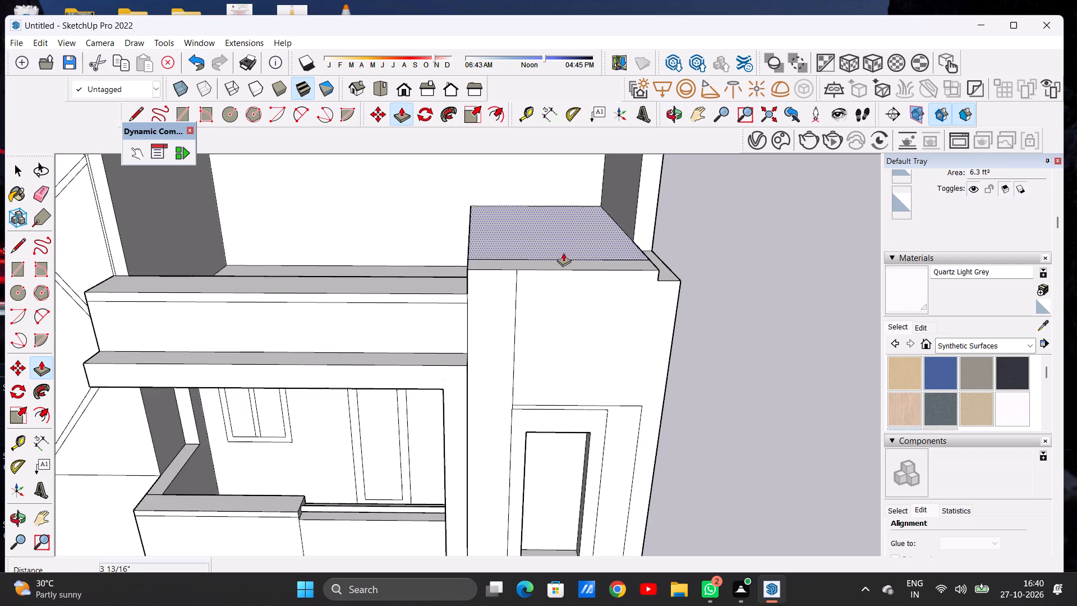
Raise the remaining outer side strip of the window block's roof by 3 13/16", level with the rest of the roof.
middle_click_drag(630, 261, 550, 283)
scroll(622, 294, "up", 3)
left_click(635, 315)
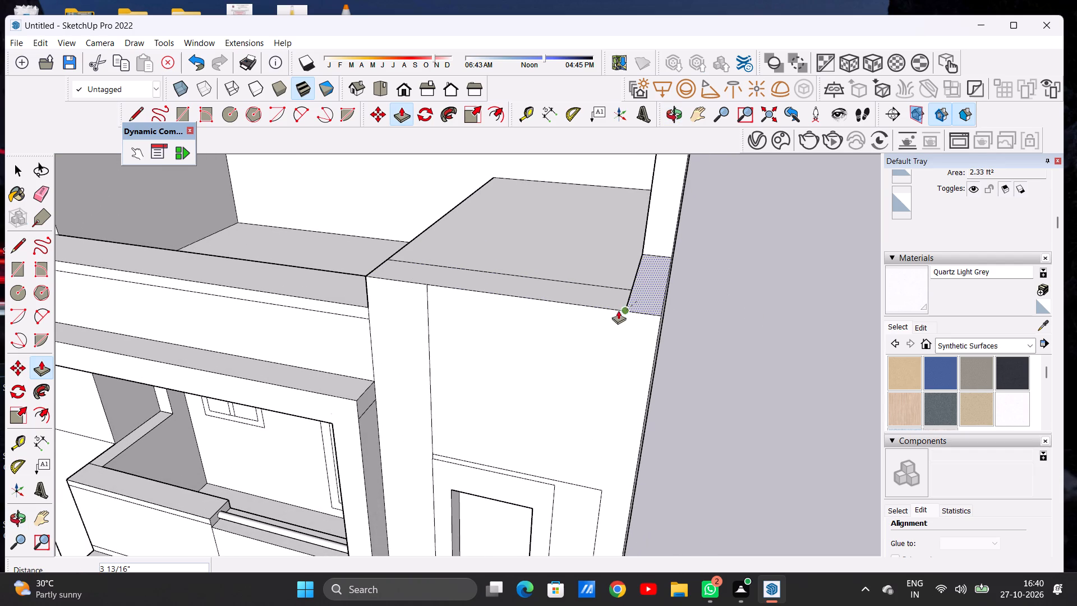
left_click(625, 307)
key("space")
Examine the whole house front, then the ground-floor porch around its column, window and plinth.
scroll(614, 280, "down", 12)
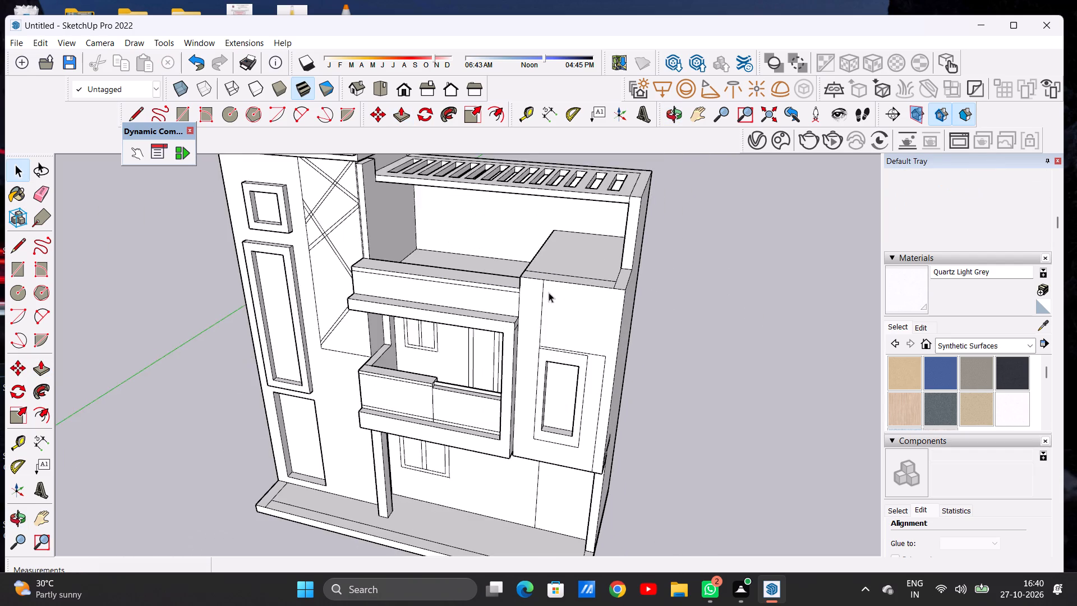
middle_click_drag(546, 295, 598, 223)
scroll(578, 276, "down", 5)
middle_click_drag(535, 309, 545, 290)
scroll(560, 284, "up", 1)
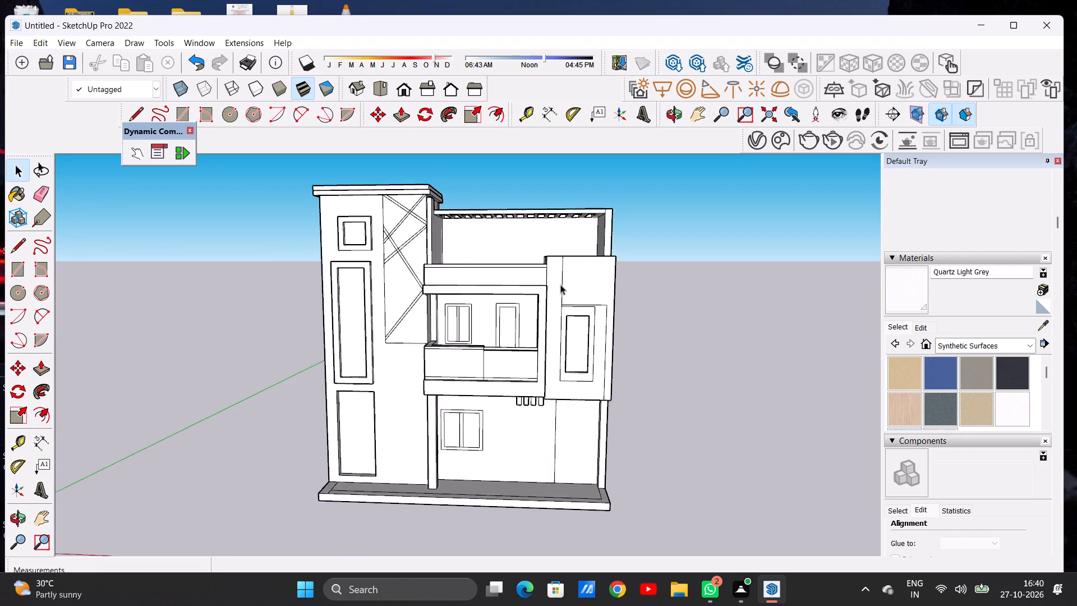
scroll(560, 284, "up", 2)
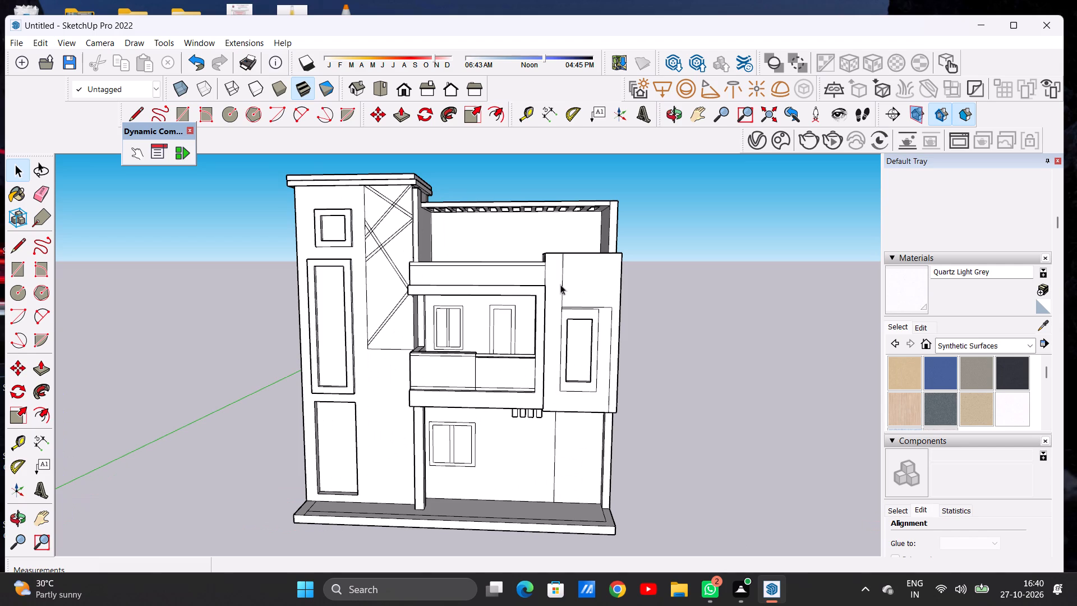
scroll(560, 284, "down", 7)
middle_click_drag(576, 287, 571, 273)
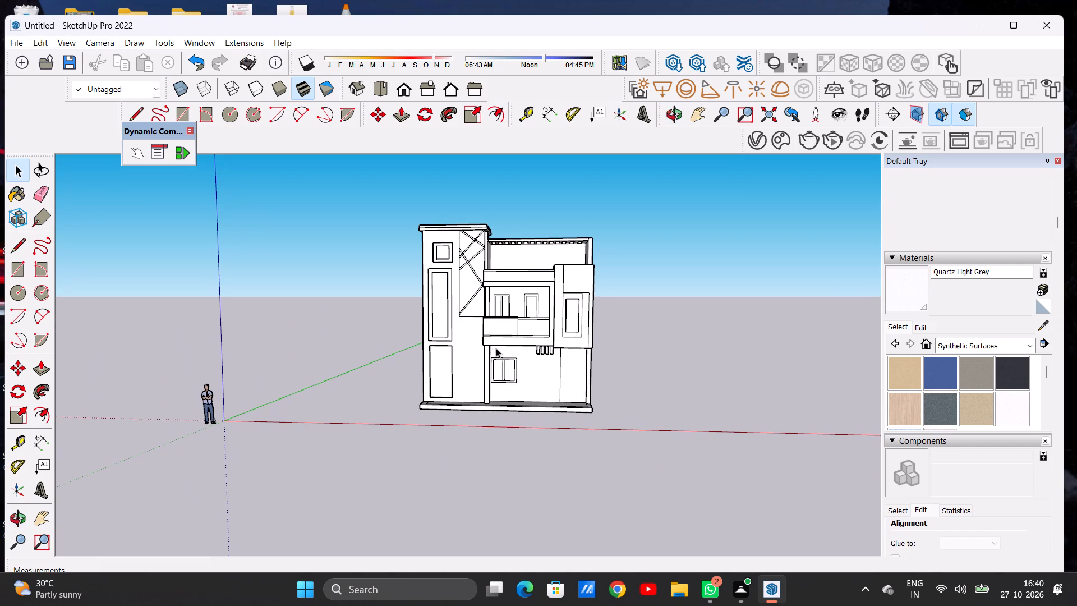
scroll(486, 350, "up", 6)
middle_click_drag(448, 337, 553, 339)
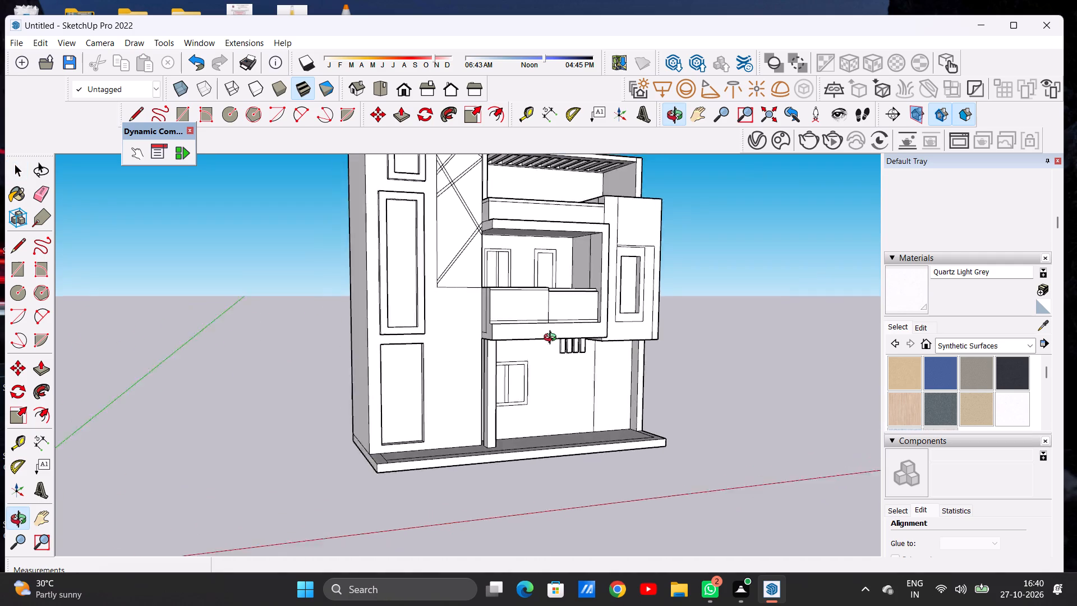
middle_click_drag(553, 339, 558, 376)
scroll(505, 383, "up", 13)
middle_click_drag(464, 374, 530, 377)
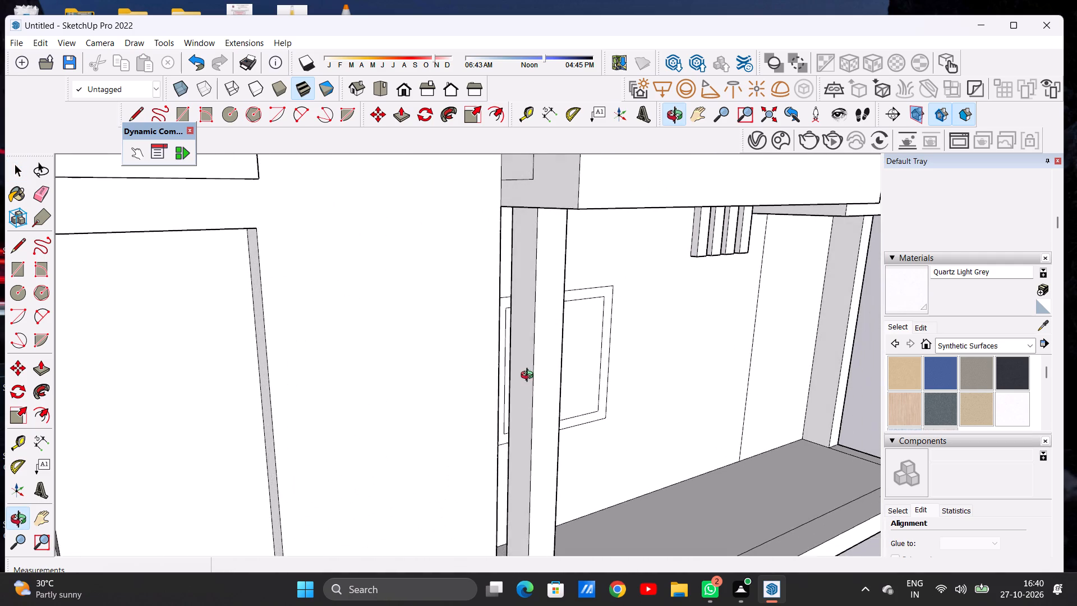
middle_click_drag(530, 377, 453, 360)
scroll(531, 327, "down", 7)
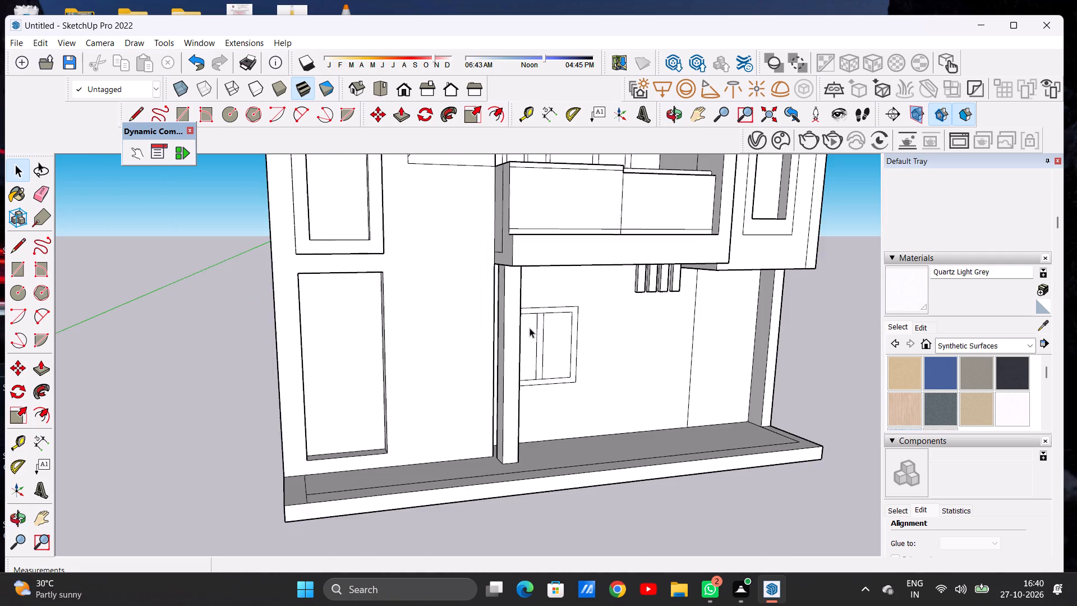
Examine the ground-floor porch and the whole house front from close up and from a distance.
middle_click_drag(496, 345, 413, 339)
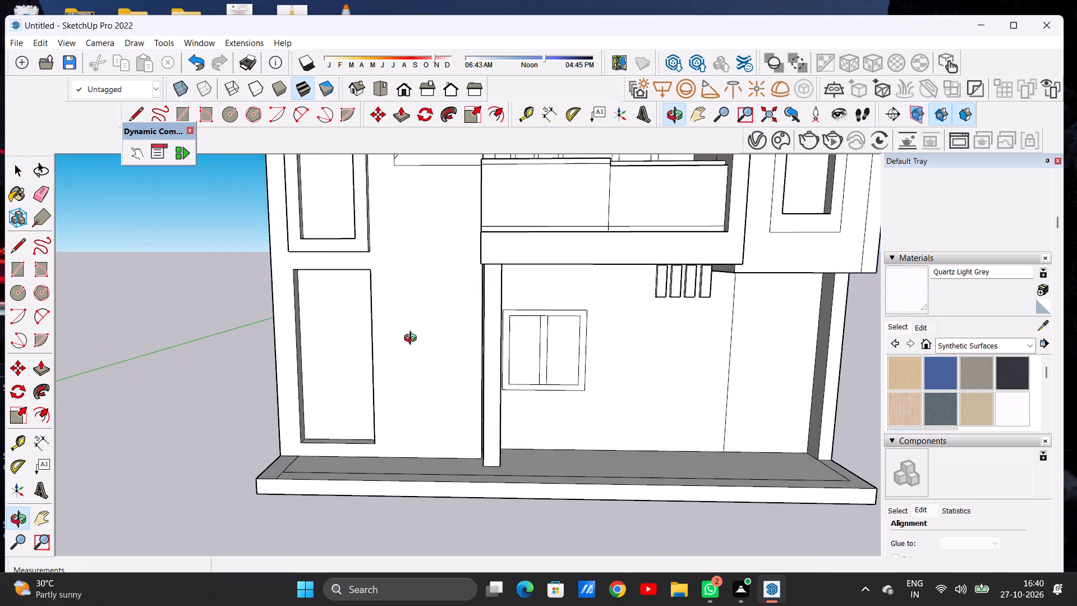
middle_click_drag(413, 339, 413, 341)
scroll(408, 356, "down", 12)
middle_click_drag(487, 373, 487, 339)
middle_click_drag(487, 354, 487, 361)
scroll(485, 360, "down", 3)
scroll(514, 368, "up", 7)
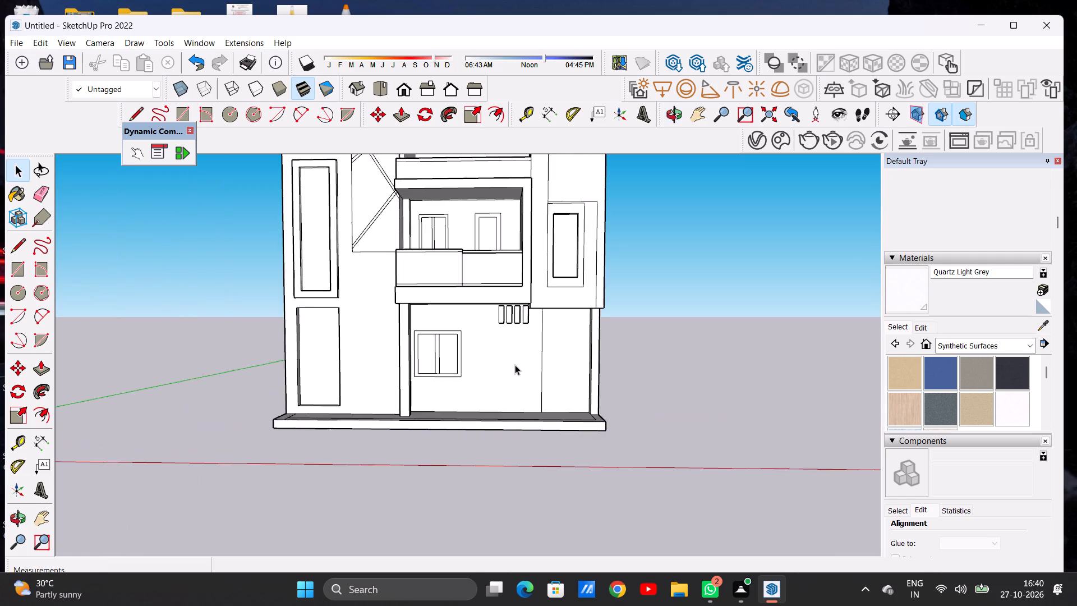
scroll(491, 341, "up", 7)
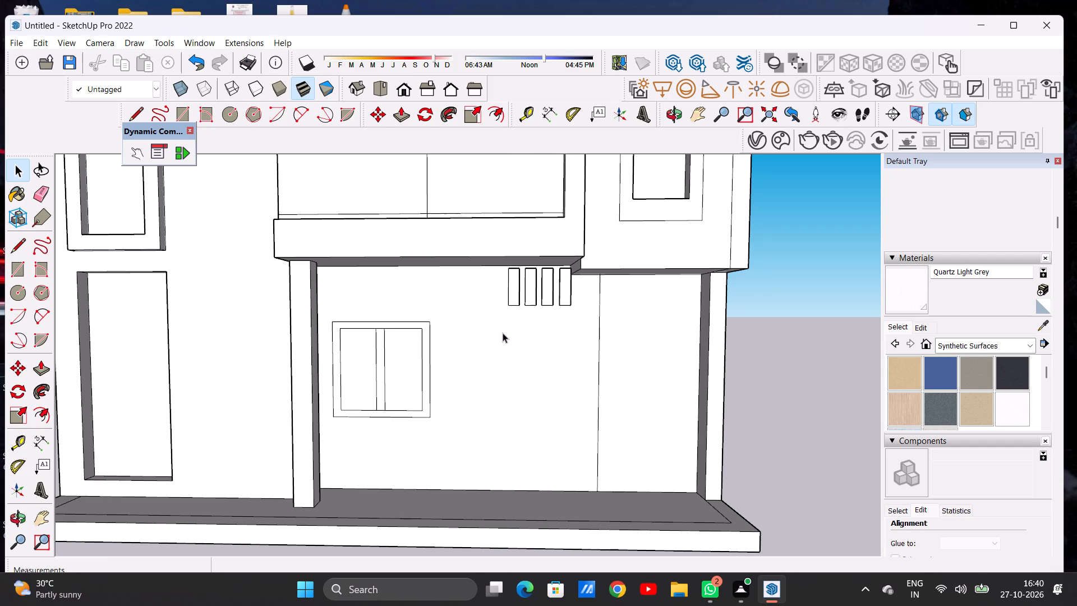
scroll(505, 334, "down", 16)
scroll(488, 283, "up", 5)
scroll(488, 283, "down", 1)
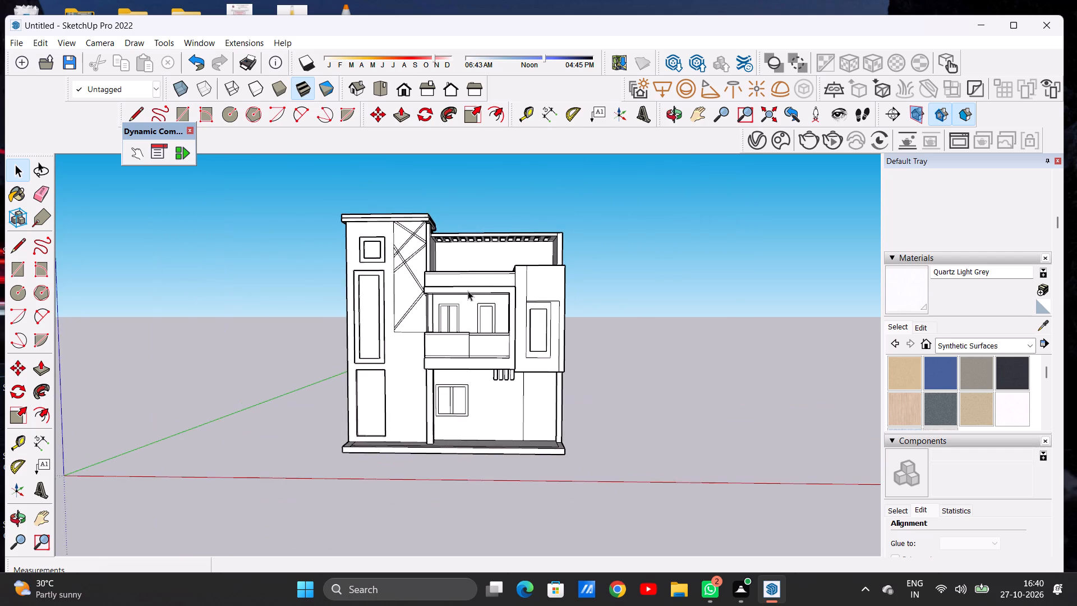
middle_click_drag(453, 291, 436, 318)
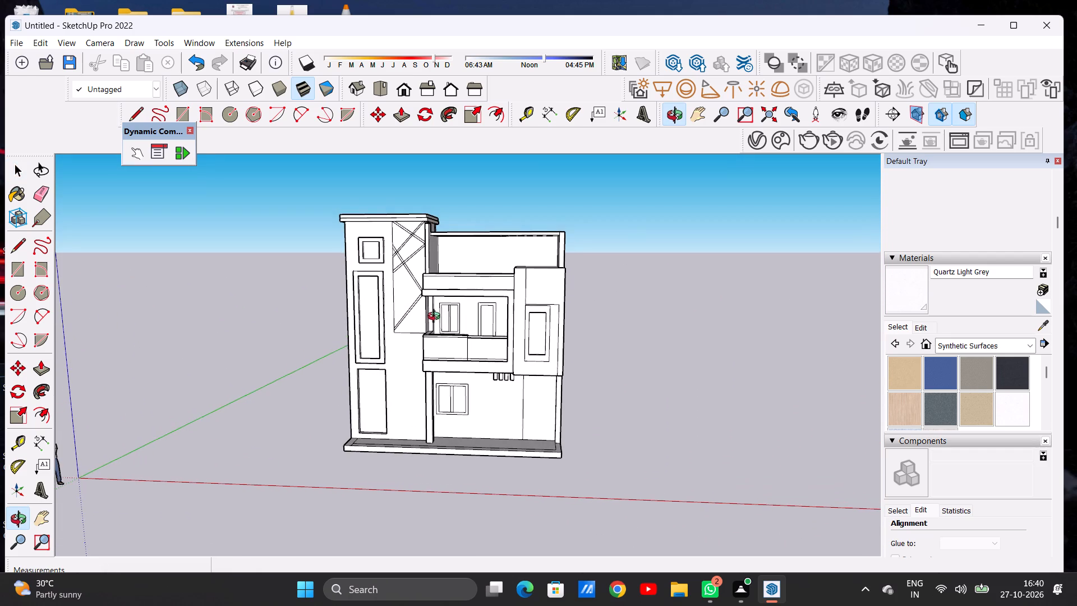
middle_click_drag(436, 318, 458, 316)
scroll(493, 324, "down", 5)
scroll(444, 369, "up", 2)
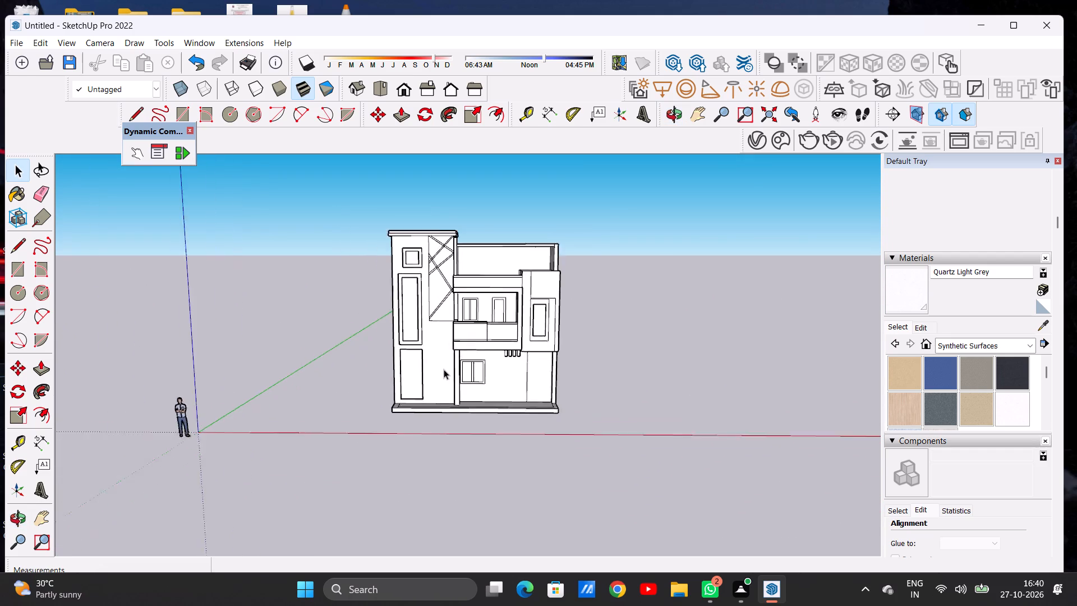
scroll(444, 369, "up", 4)
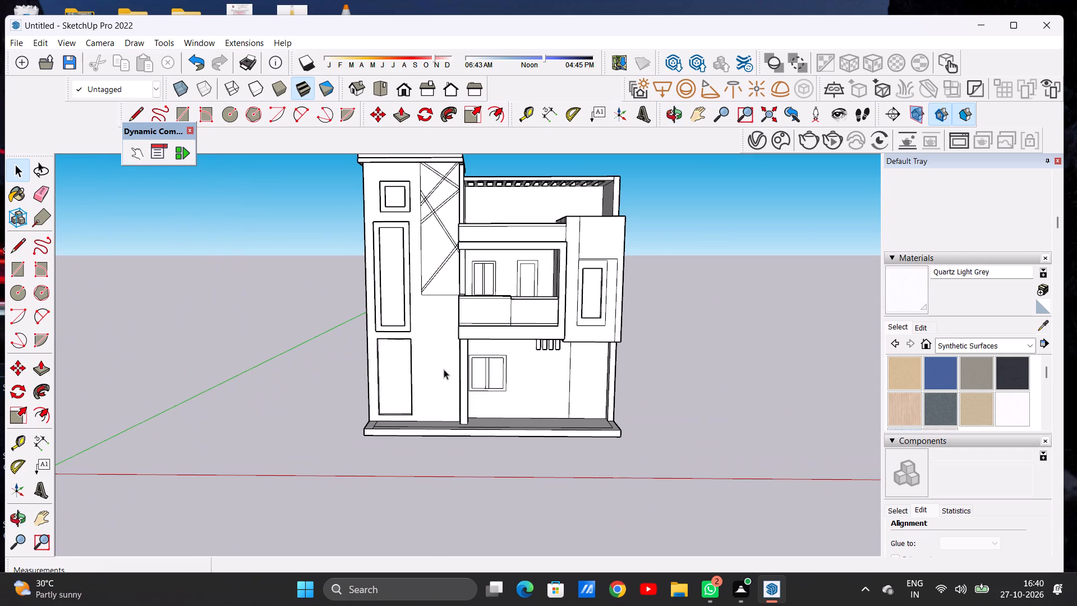
scroll(425, 360, "down", 5)
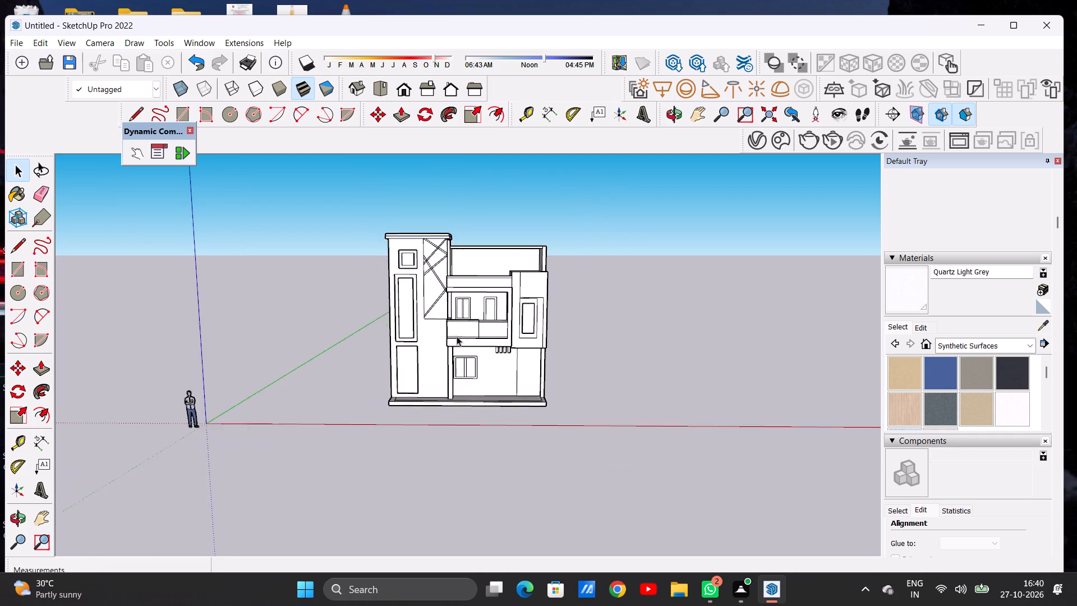
Draw a small rectangle about 11 11/16" by 9 5/8" on the front face of the balcony parapet section nearest the tall block.
scroll(471, 323, "up", 18)
middle_click_drag(454, 344, 463, 329)
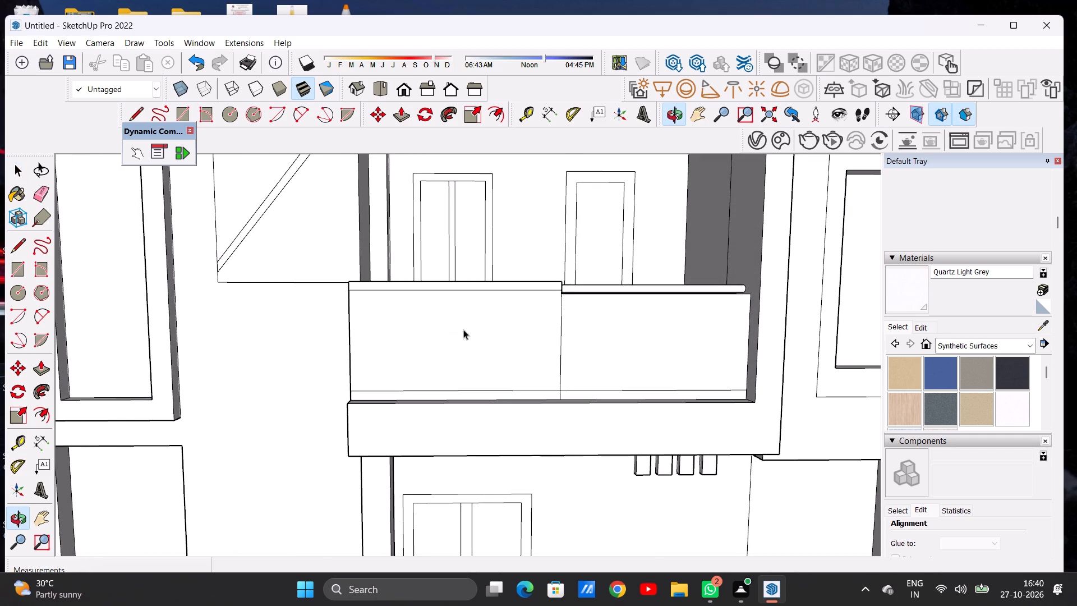
key("r")
scroll(463, 329, "up", 4)
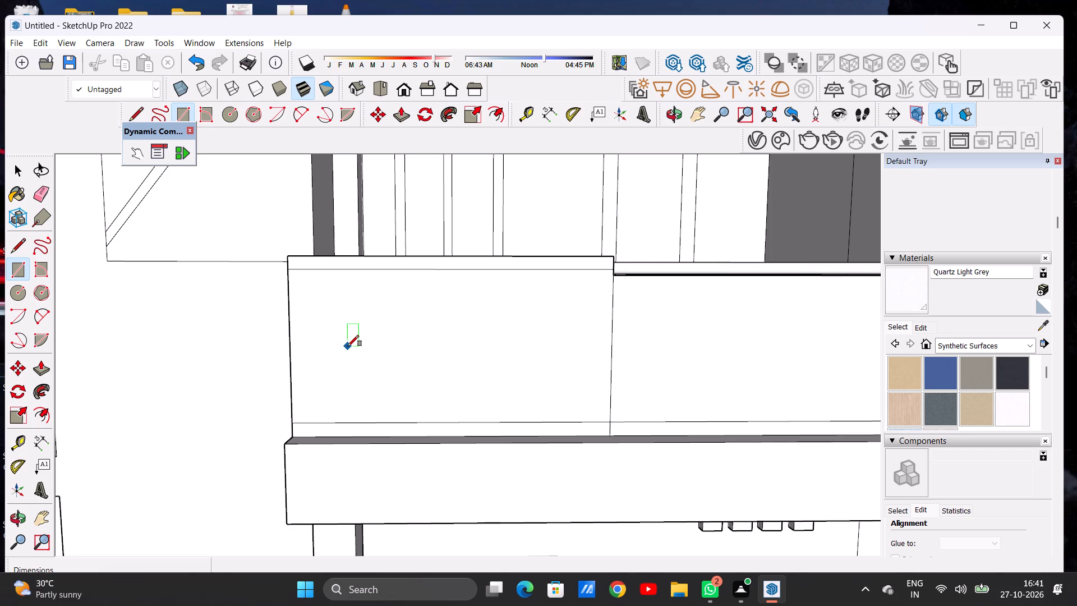
left_click(348, 346)
left_click(399, 345)
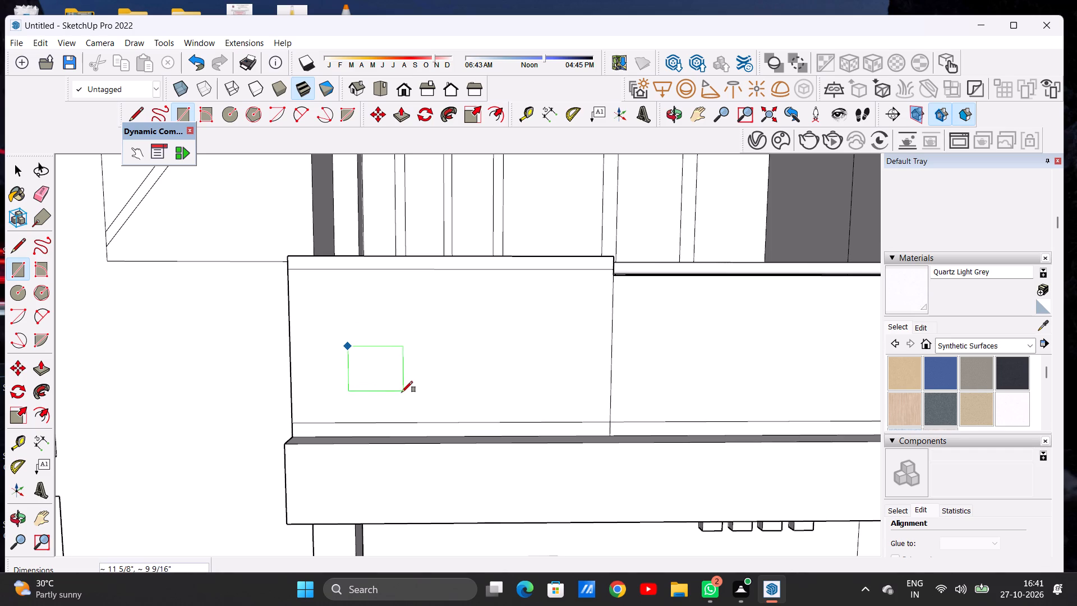
left_click(401, 394)
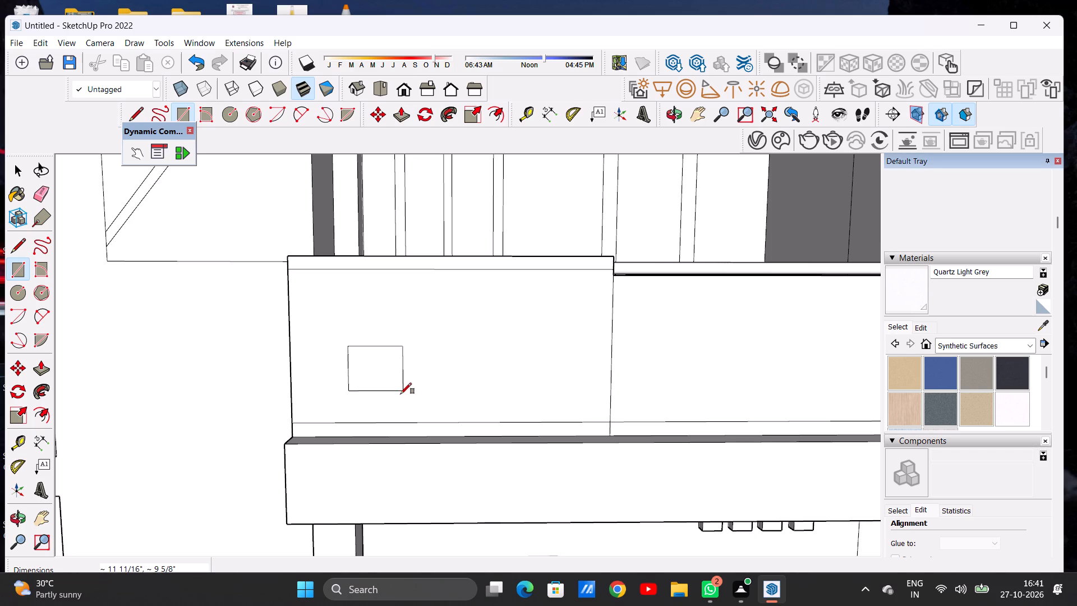
key("space")
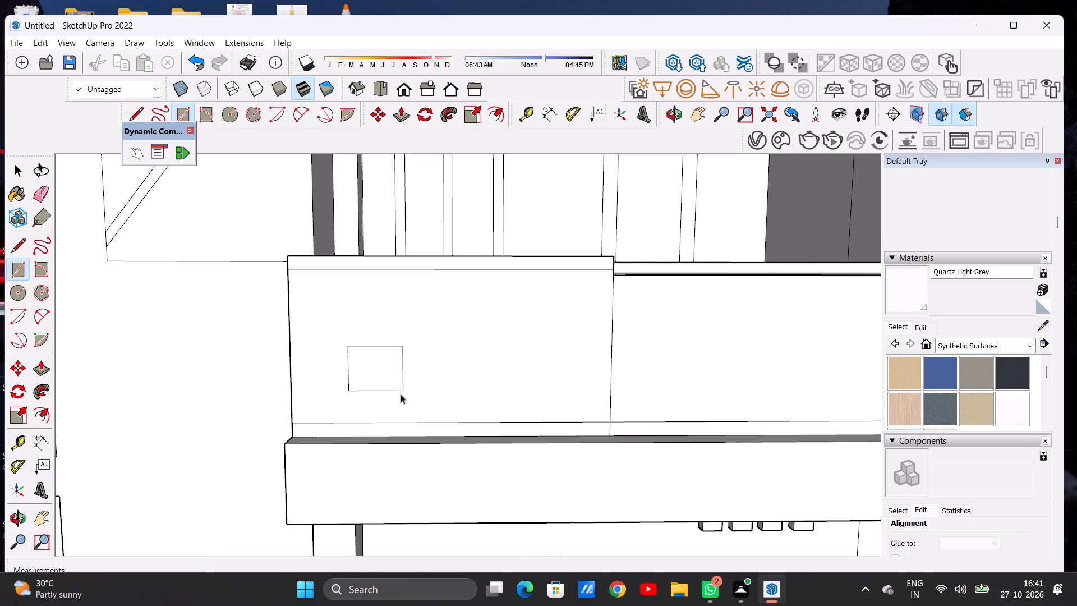
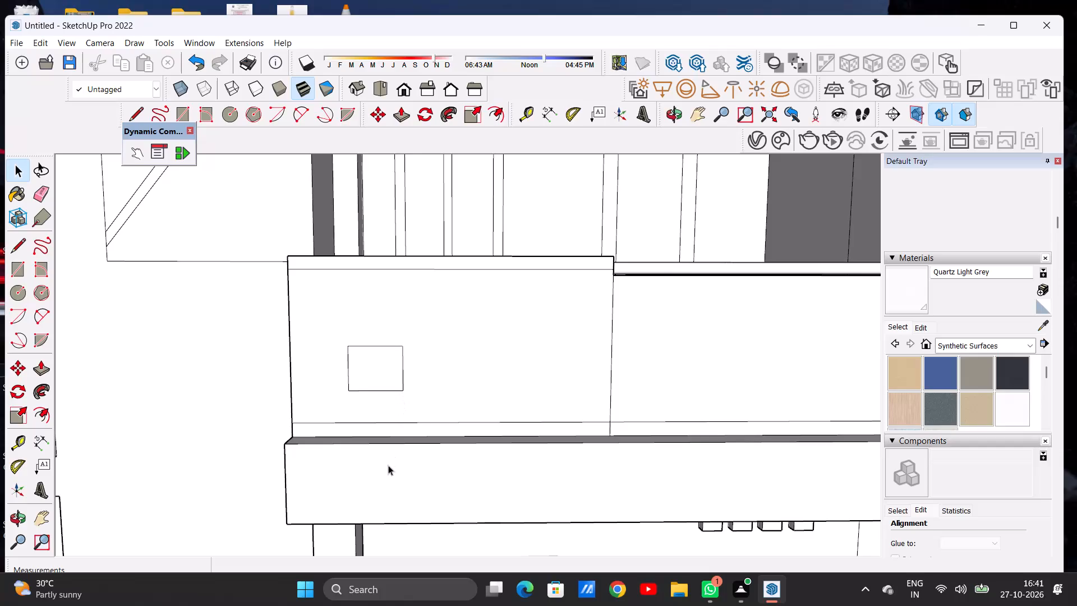
Offset the small rectangle on the balcony parapet's front face inward to form a narrow border.
scroll(353, 370, "down", 8)
scroll(371, 355, "up", 9)
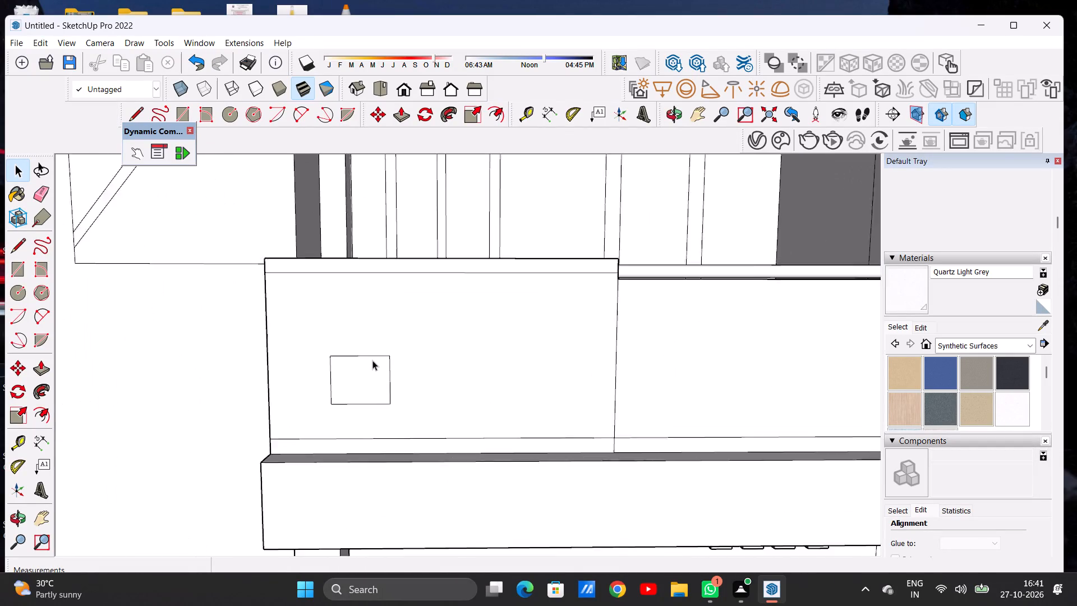
scroll(372, 360, "up", 1)
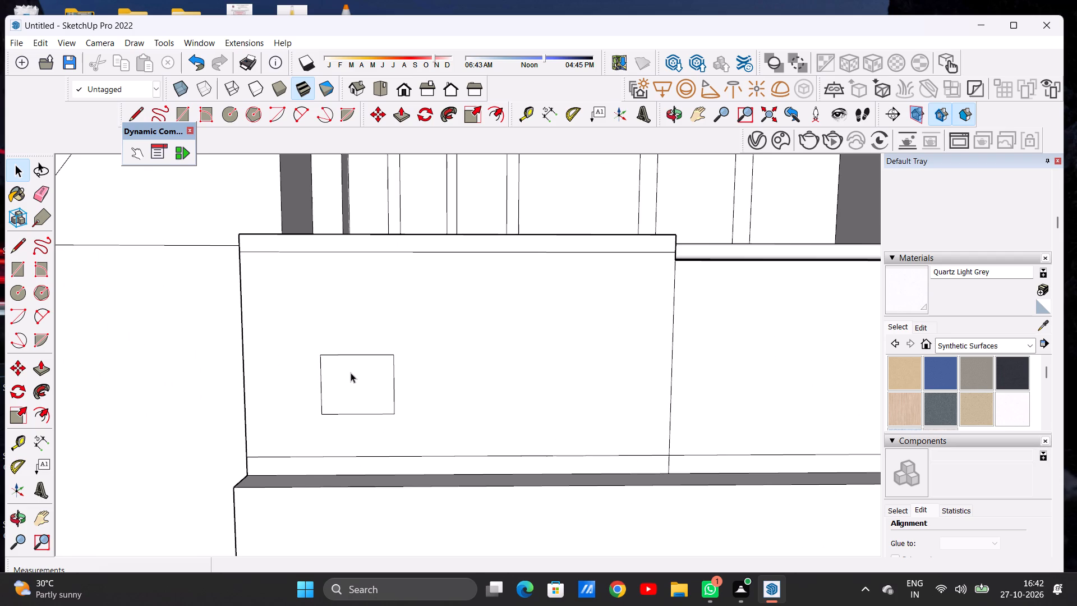
scroll(333, 374, "down", 7)
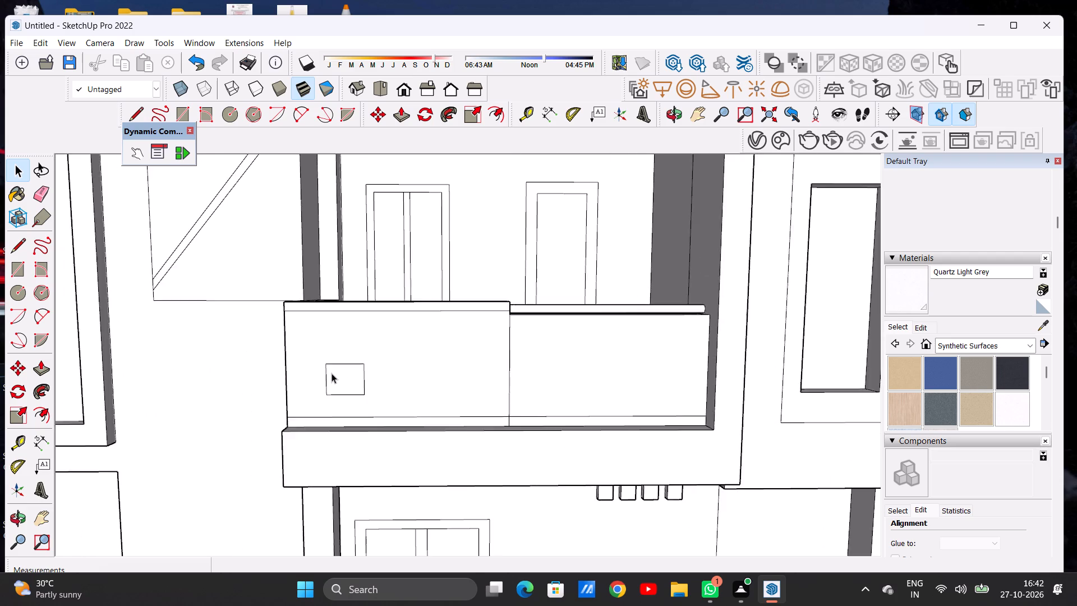
scroll(351, 377, "up", 5)
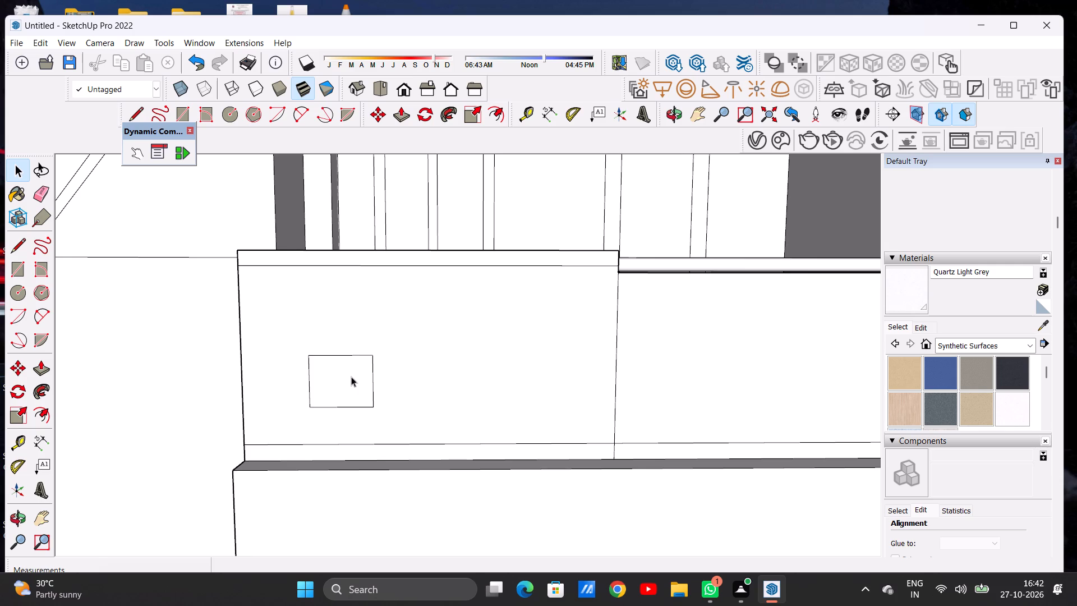
type("OF")
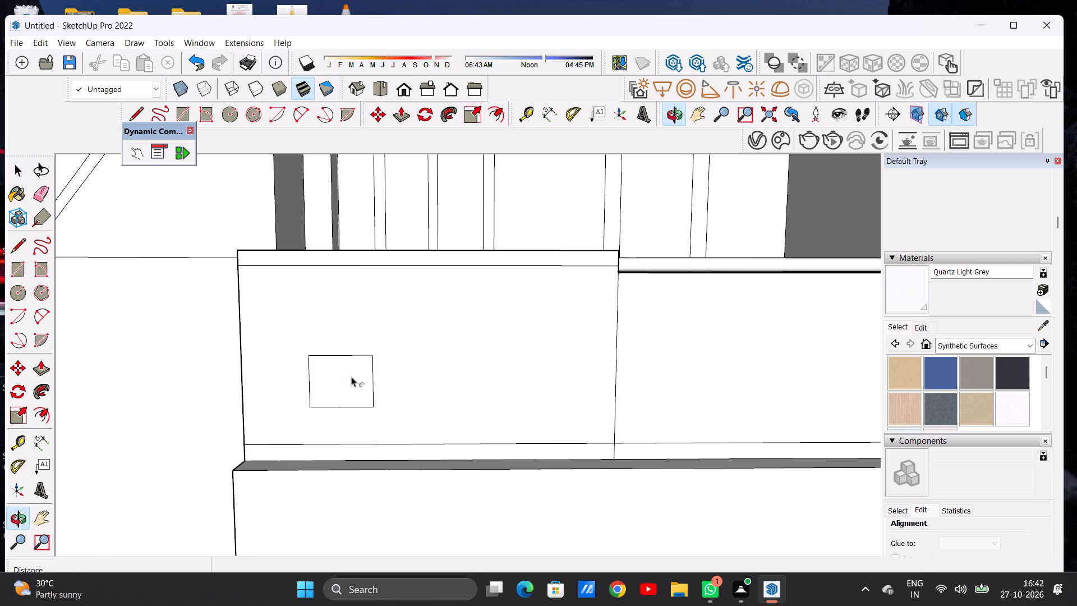
scroll(339, 369, "up", 3)
left_click(338, 366)
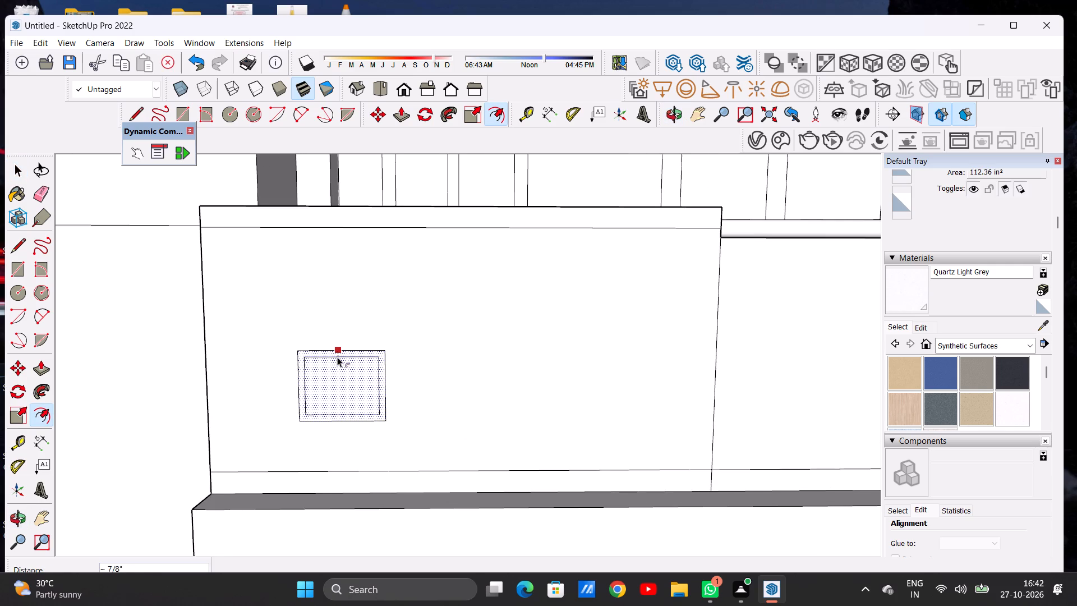
left_click(337, 359)
key("space")
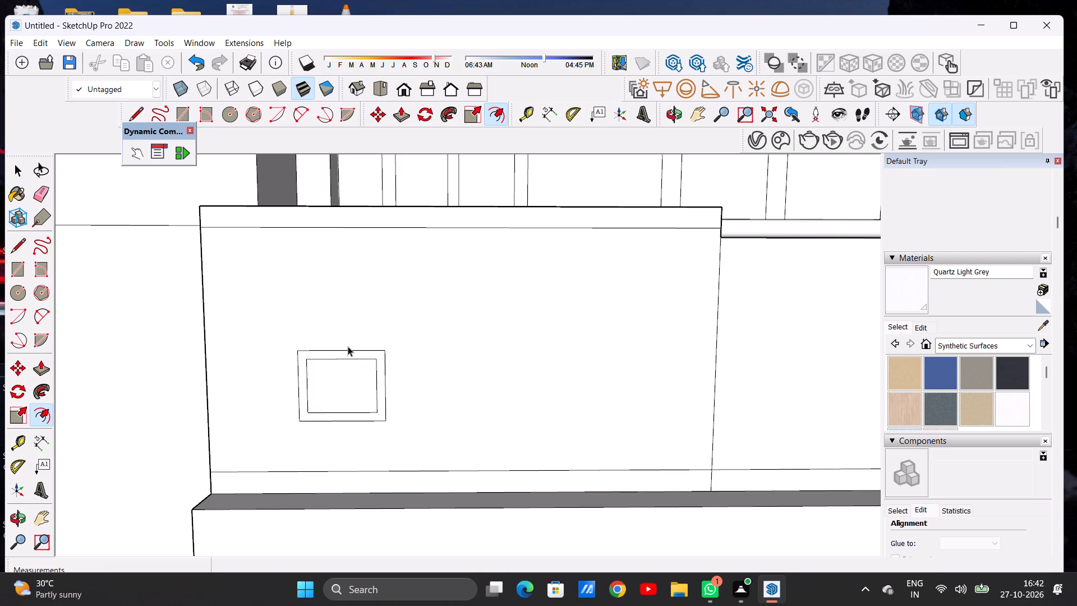
Draw two closely spaced horizontal lines, about 4 7/16" and 5 1/4" long, inward from the inner rectangle's side nearest the parapet joint.
key("r")
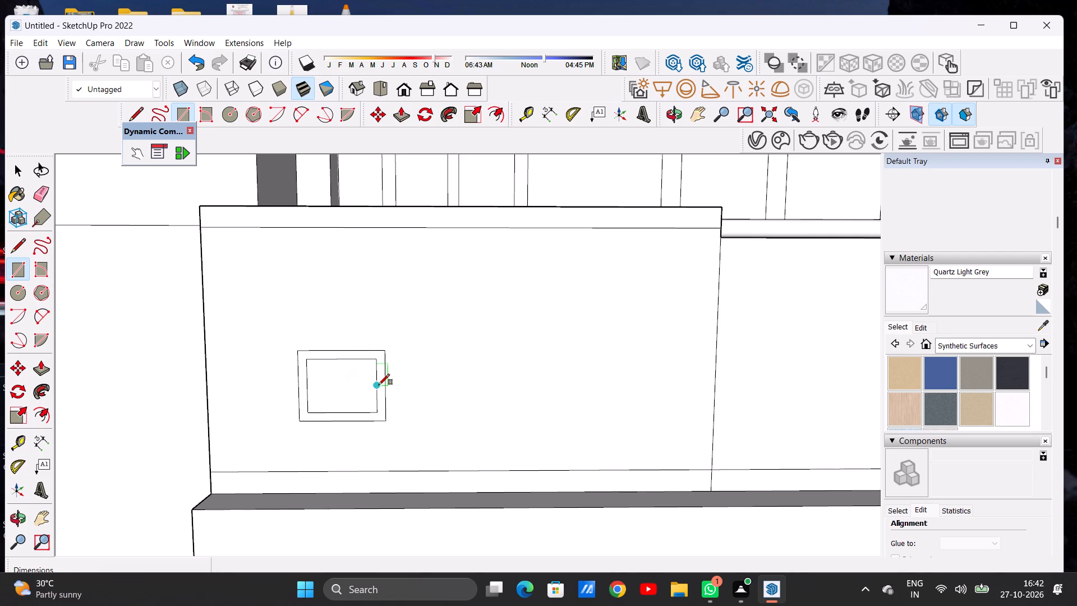
key("space")
type("L")
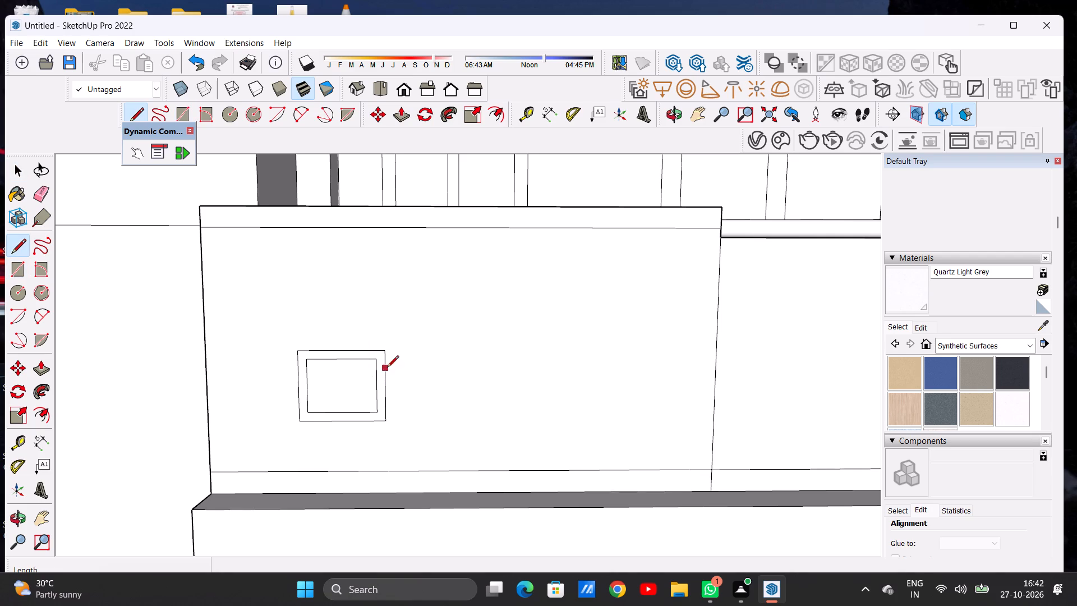
scroll(375, 379, "up", 4)
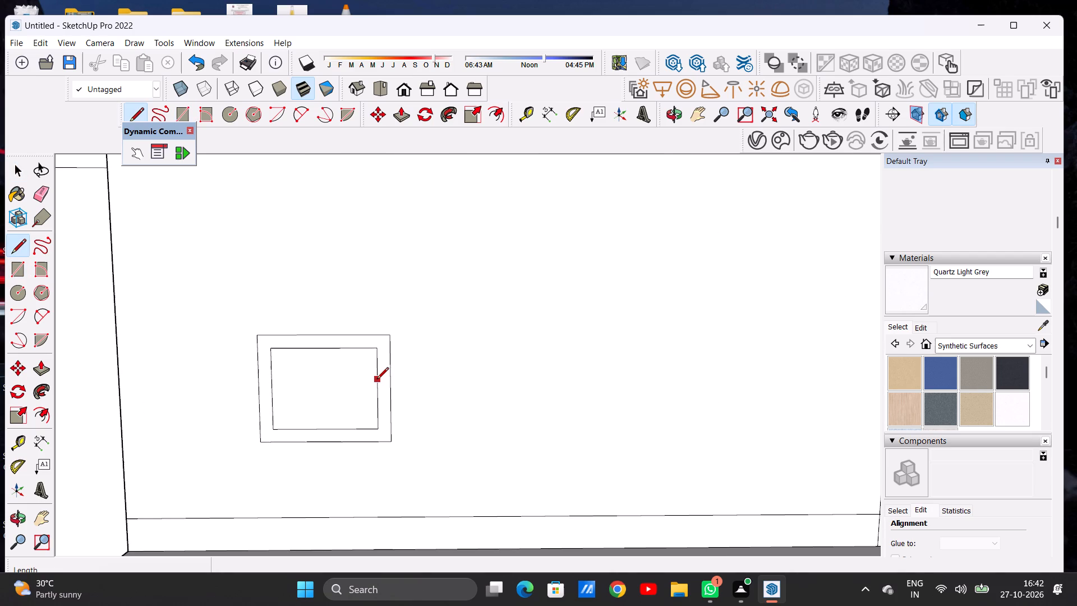
left_click(377, 380)
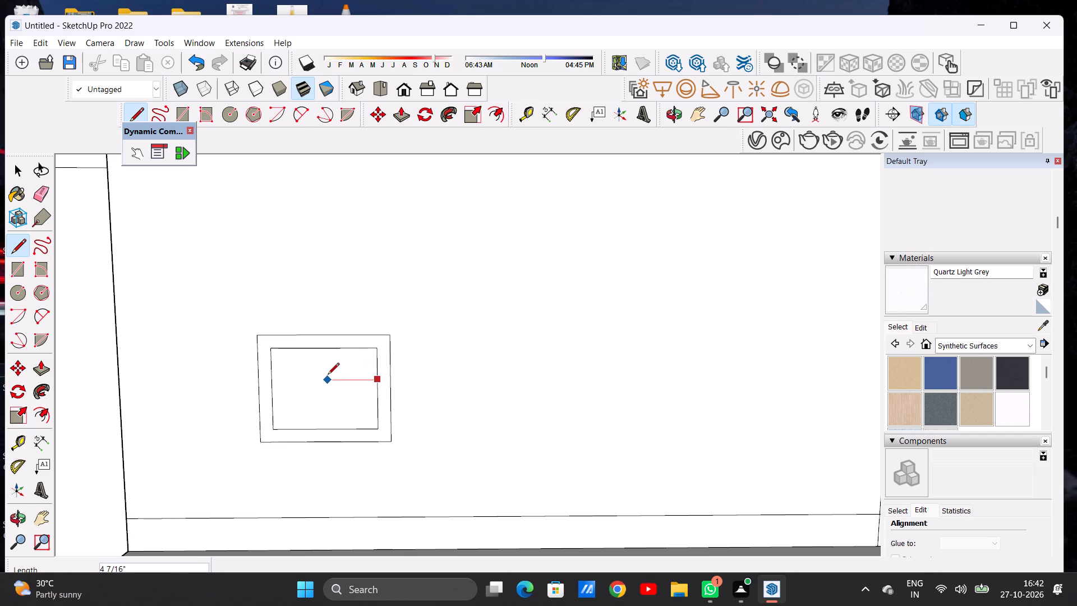
left_click(328, 375)
key("space")
type("L")
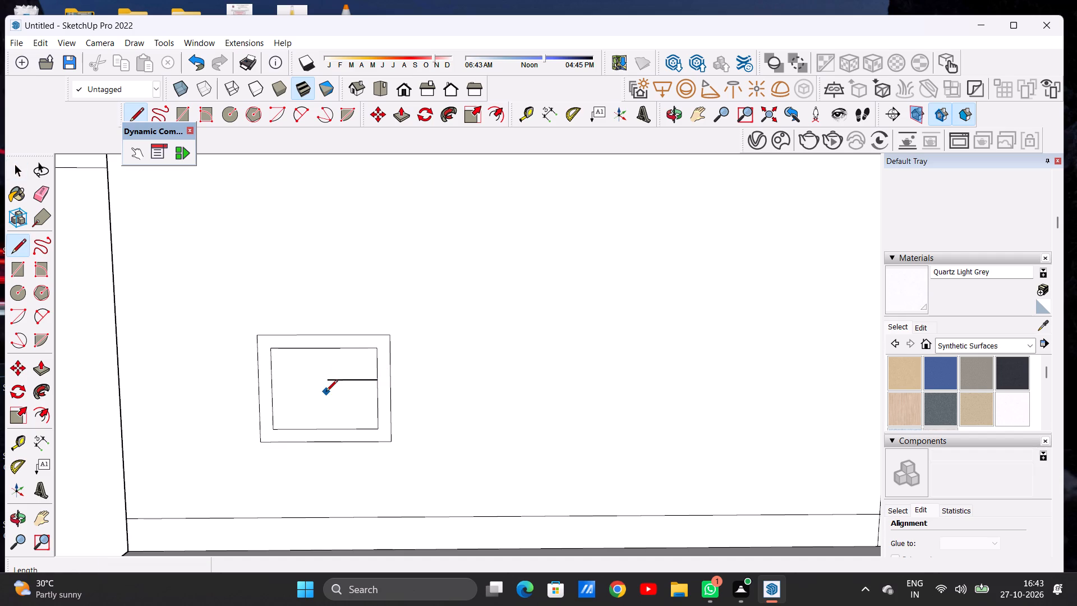
scroll(357, 384, "up", 4)
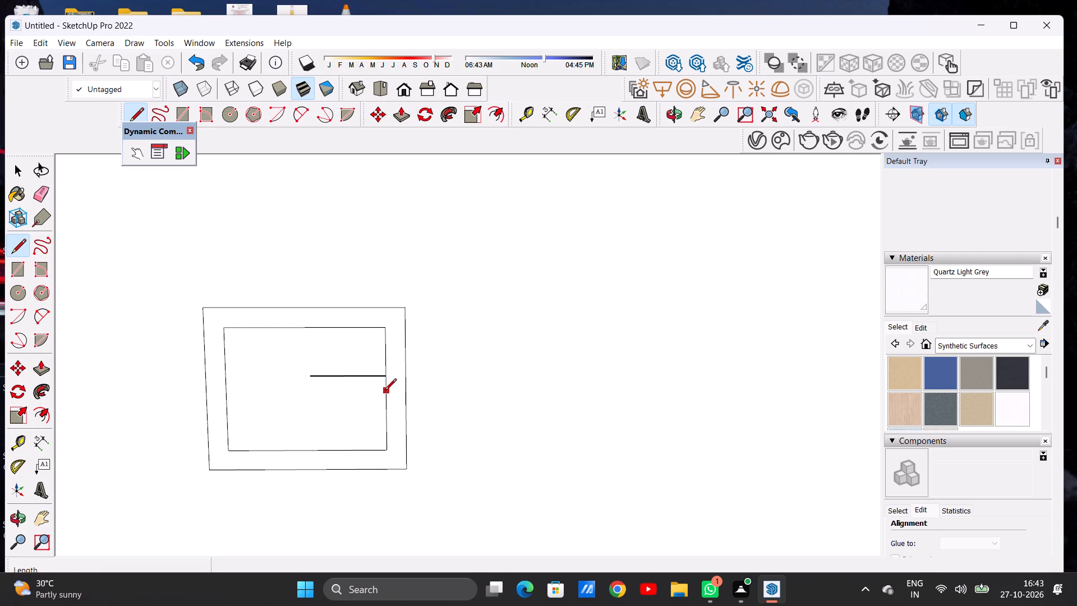
left_click(385, 391)
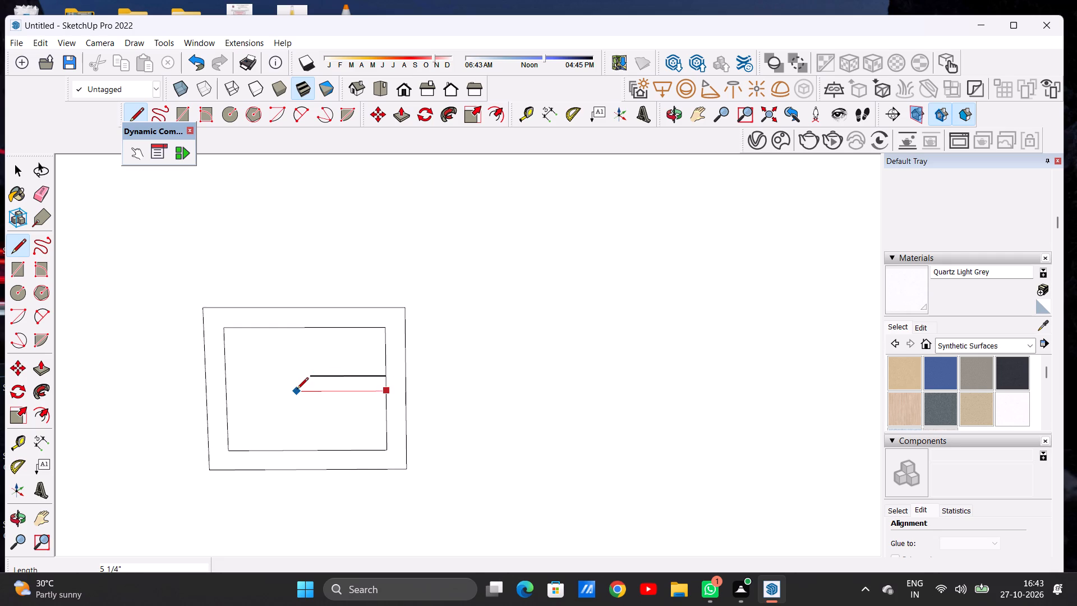
left_click(295, 388)
left_click(296, 390)
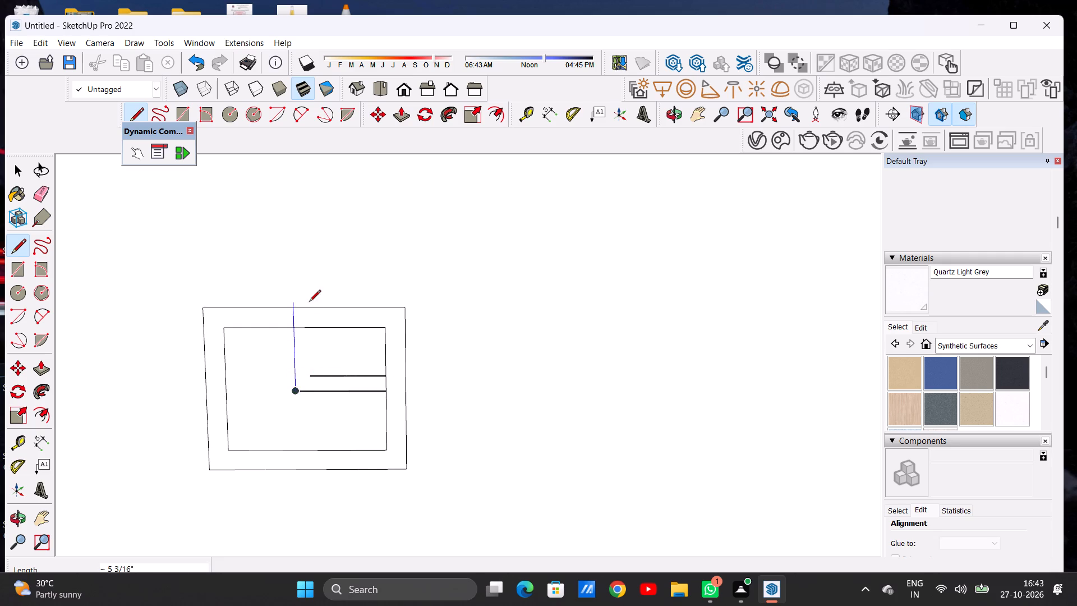
Continue the lower line as a hook's outer outline: about 8 7/8" up, 1' 1 1/4" across and 5 1/16" down.
scroll(305, 327, "down", 5)
scroll(308, 355, "up", 1)
scroll(308, 362, "down", 7)
scroll(307, 303, "up", 2)
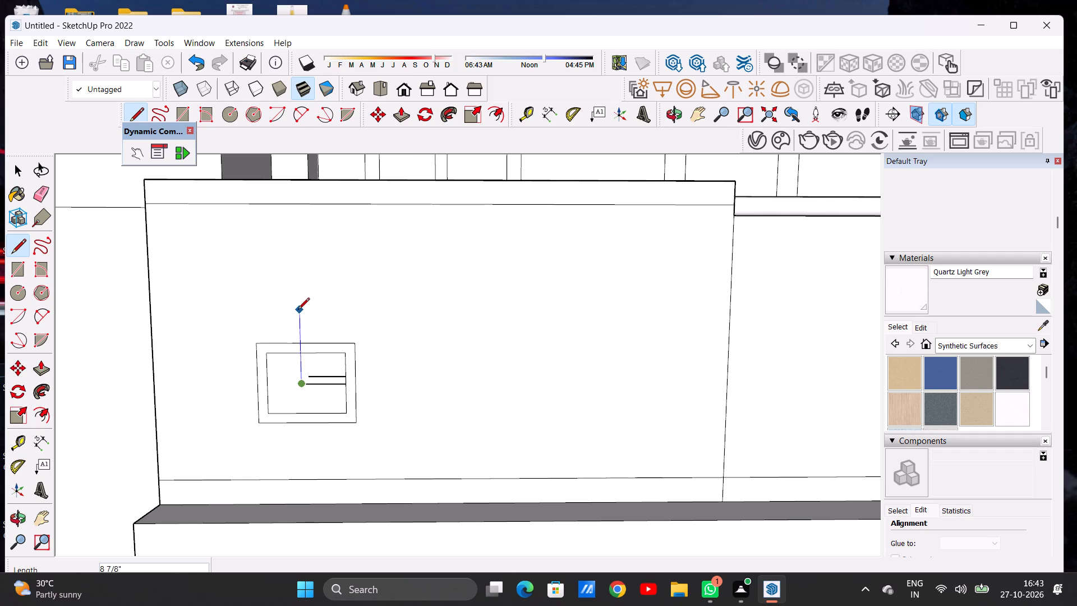
left_click(298, 310)
scroll(298, 364, "up", 9)
scroll(355, 243, "down", 4)
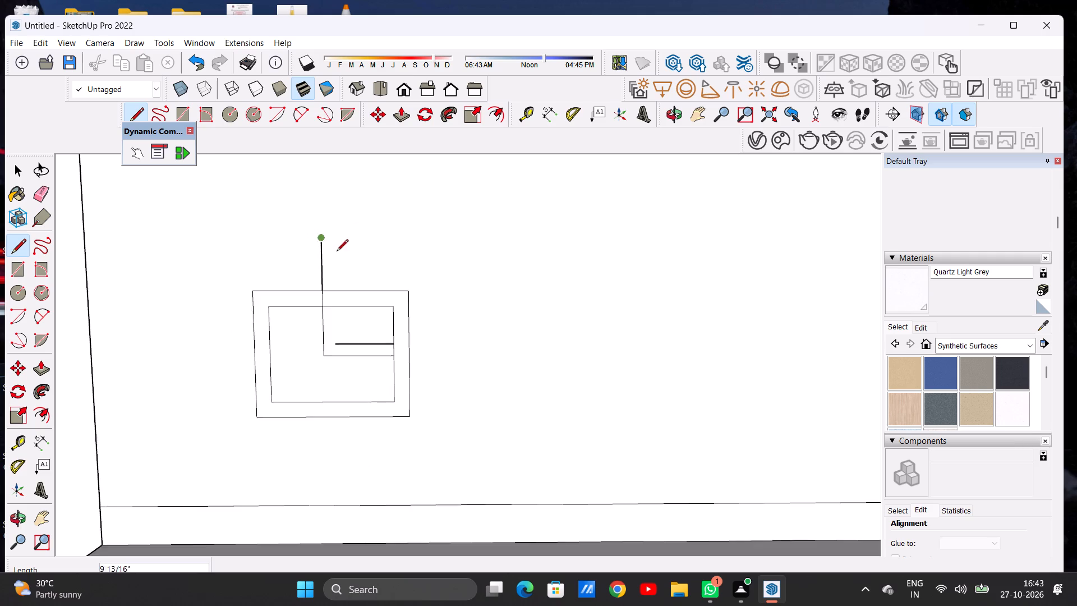
scroll(337, 252, "down", 6)
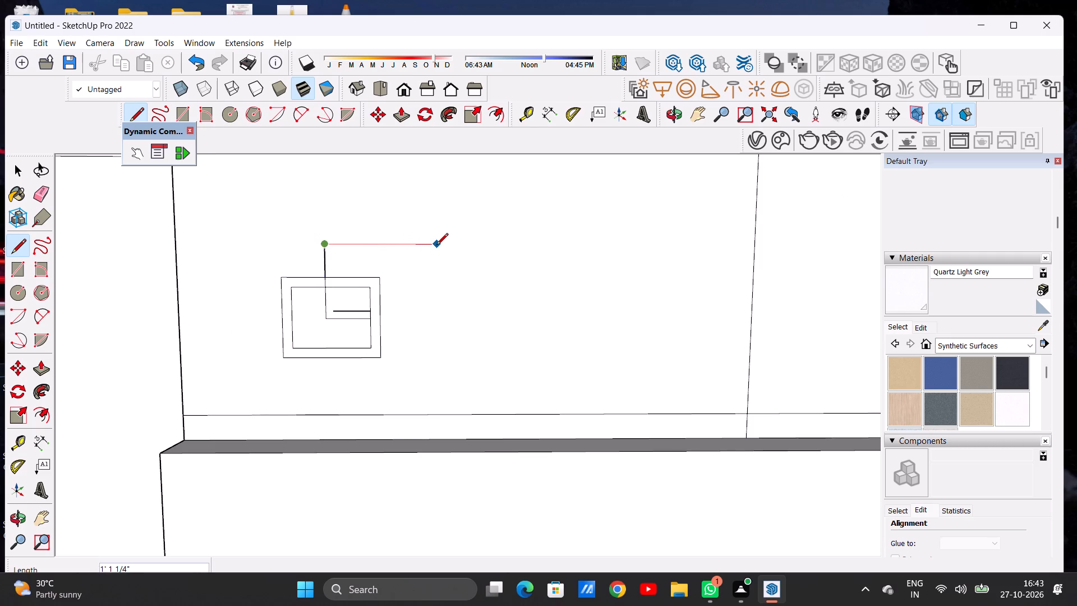
left_click(436, 246)
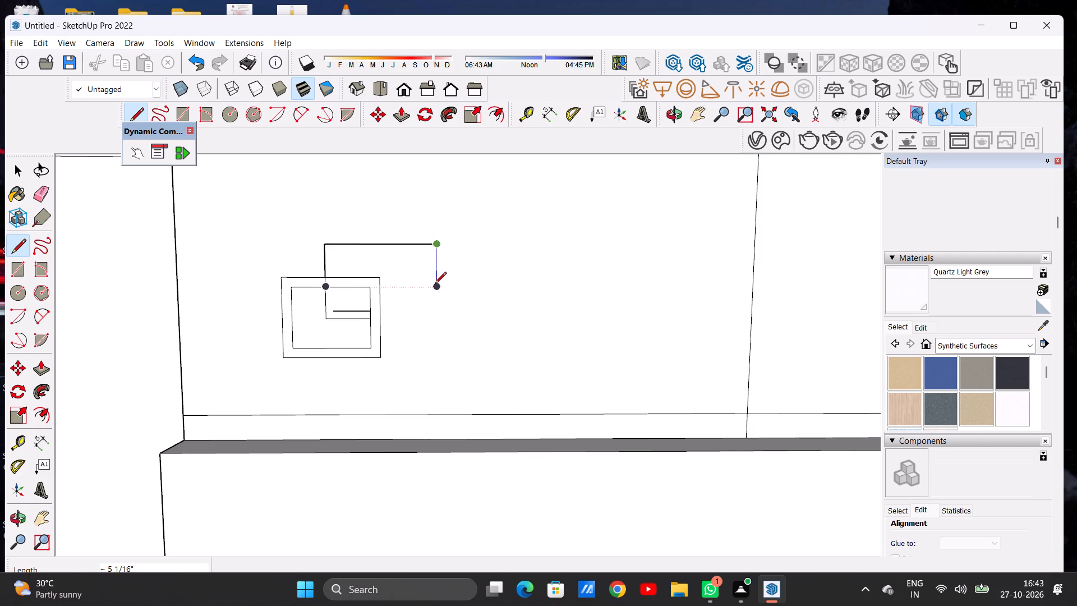
left_click(435, 284)
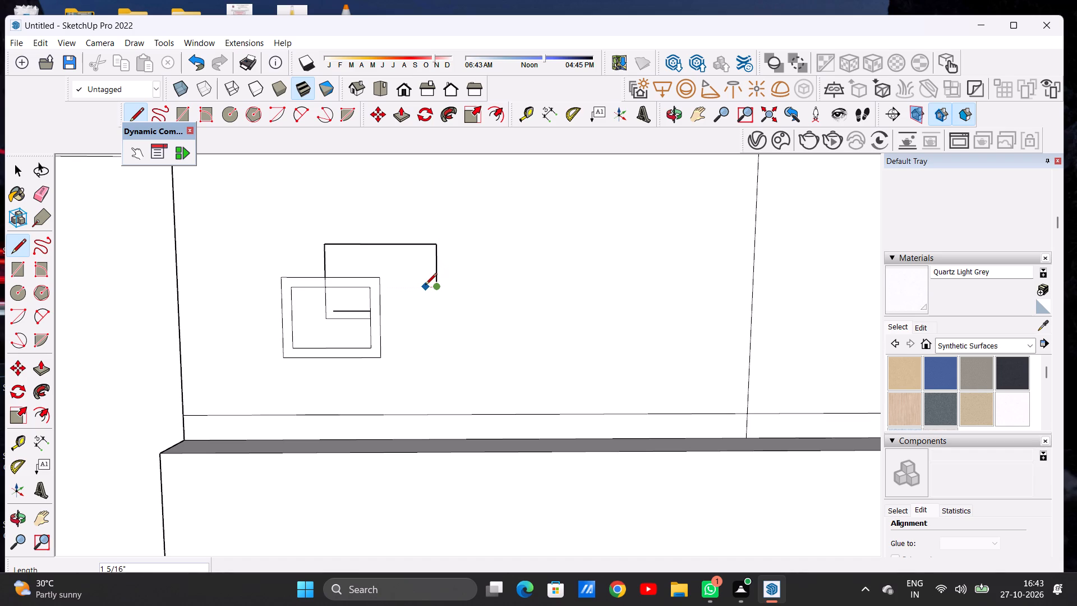
Draw the hook's inner outline: about 1 5/16" across its end, 3 3/8" up, 10 3/8" back and down to the upper short line.
left_click(425, 286)
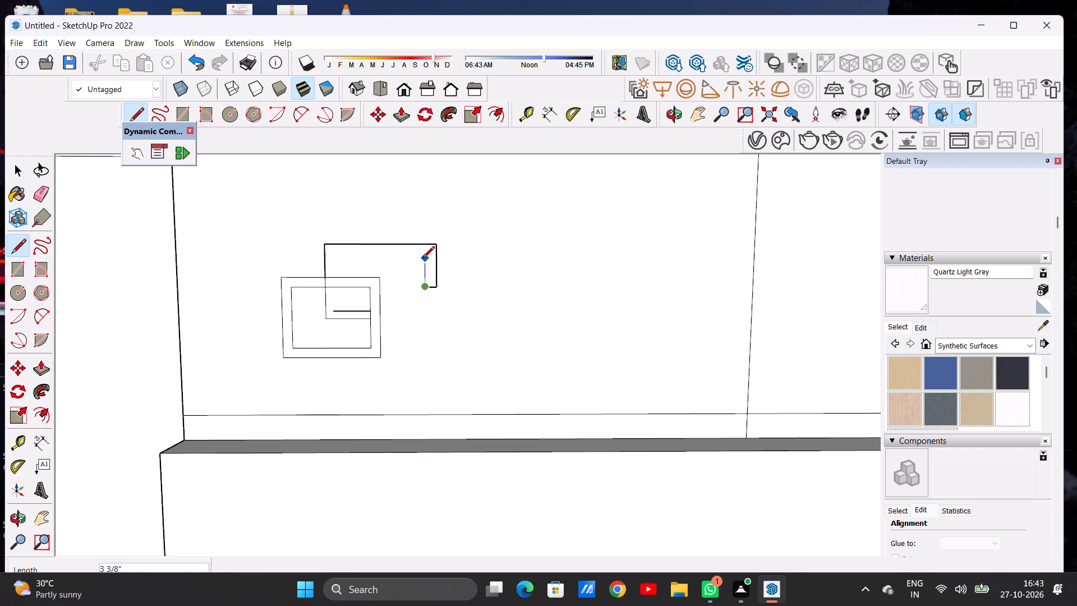
left_click(423, 259)
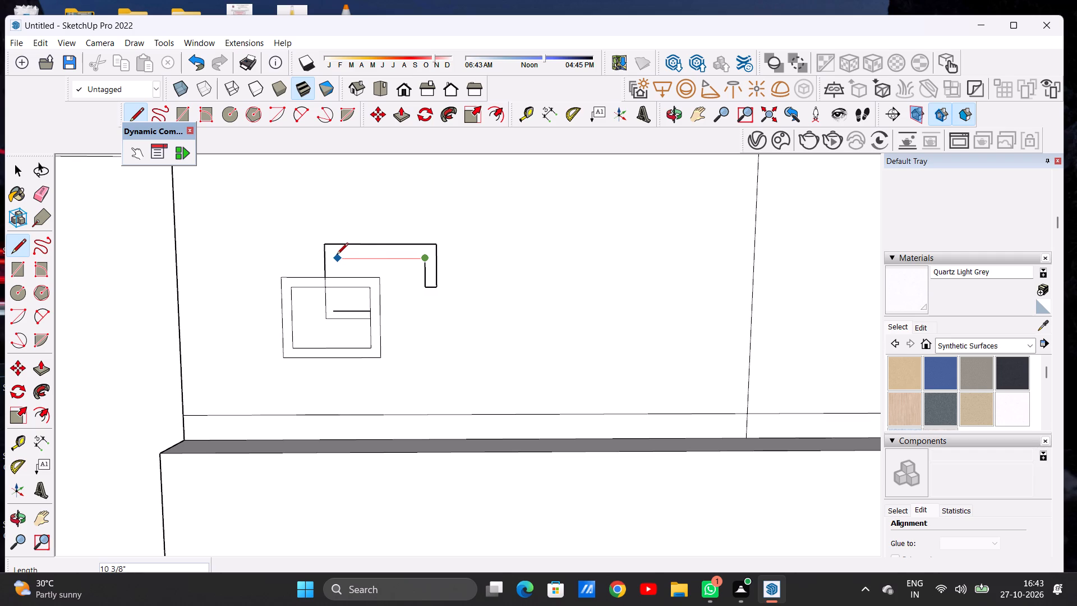
left_click(336, 256)
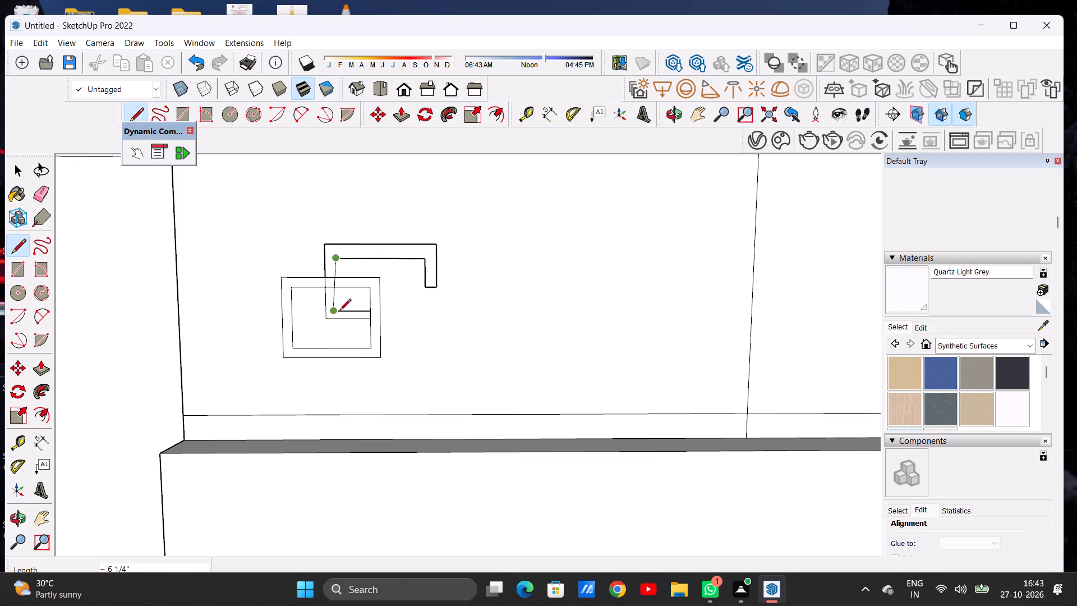
scroll(340, 312, "up", 9)
left_click(337, 306)
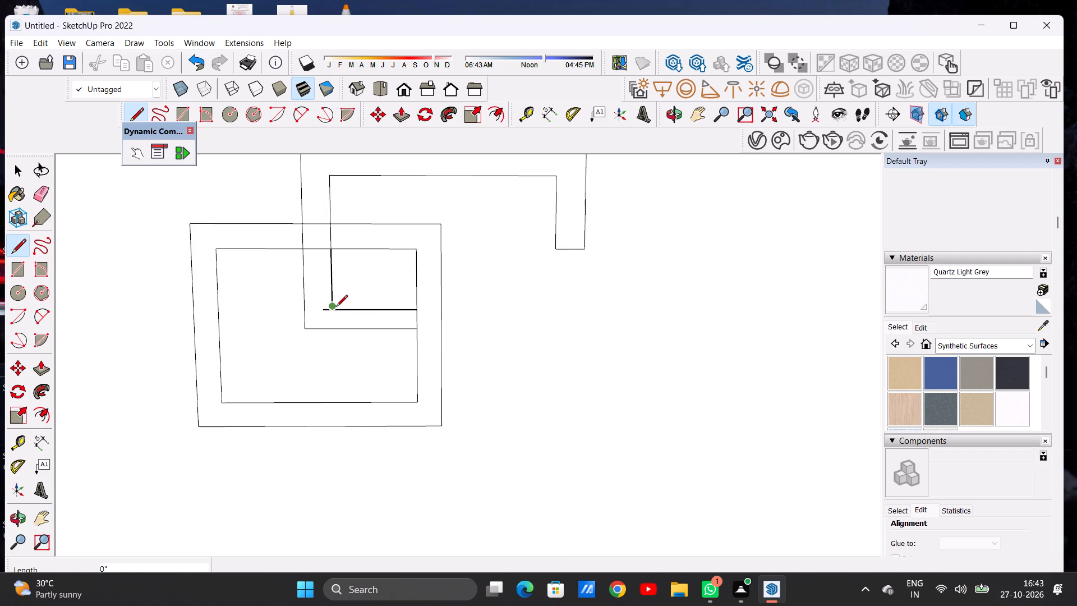
scroll(334, 312, "up", 8)
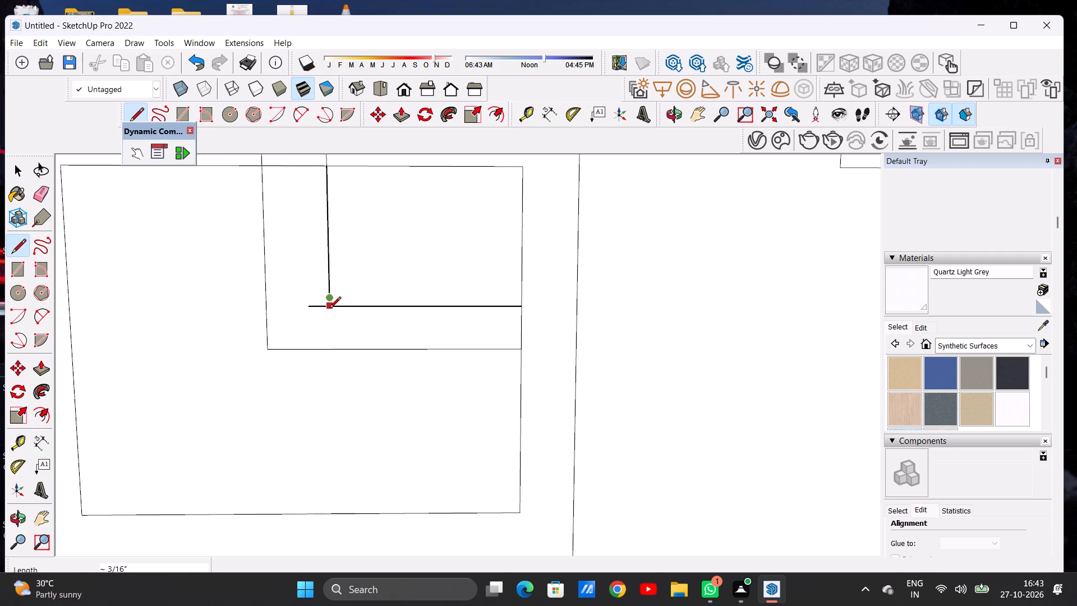
left_click(329, 309)
Erase the short stub of the upper line that extends past the hook's inner corner.
key("space")
type("E")
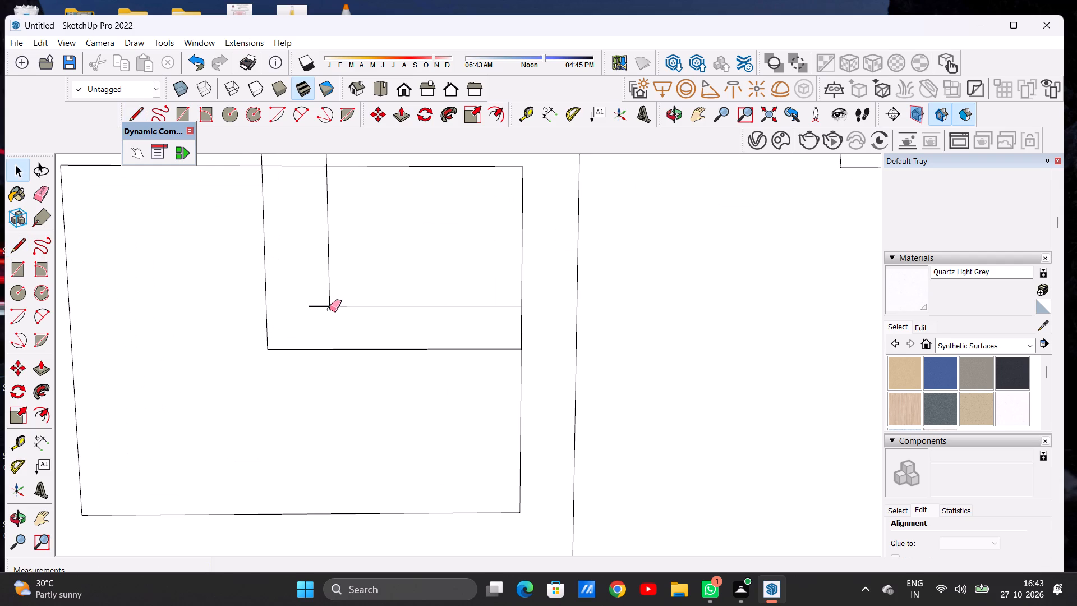
scroll(325, 308, "up", 3)
left_click_drag(312, 302, 314, 319)
scroll(322, 306, "down", 18)
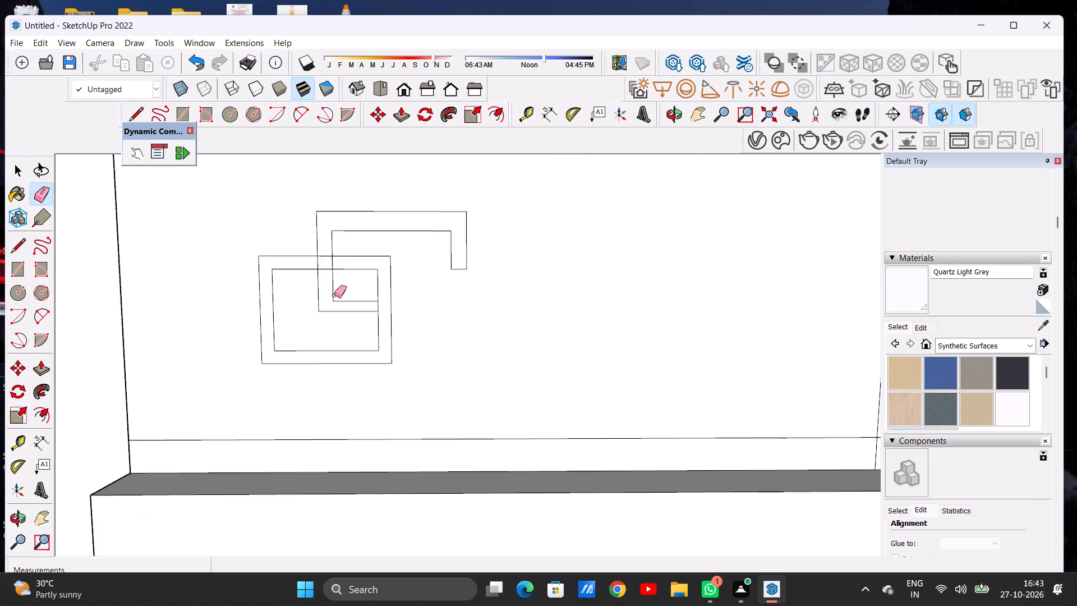
From the inner corner of the hook's open end, draw a short line inward, about 10" up and about 10 3/16" across toward the parapet joint.
scroll(334, 295, "down", 14)
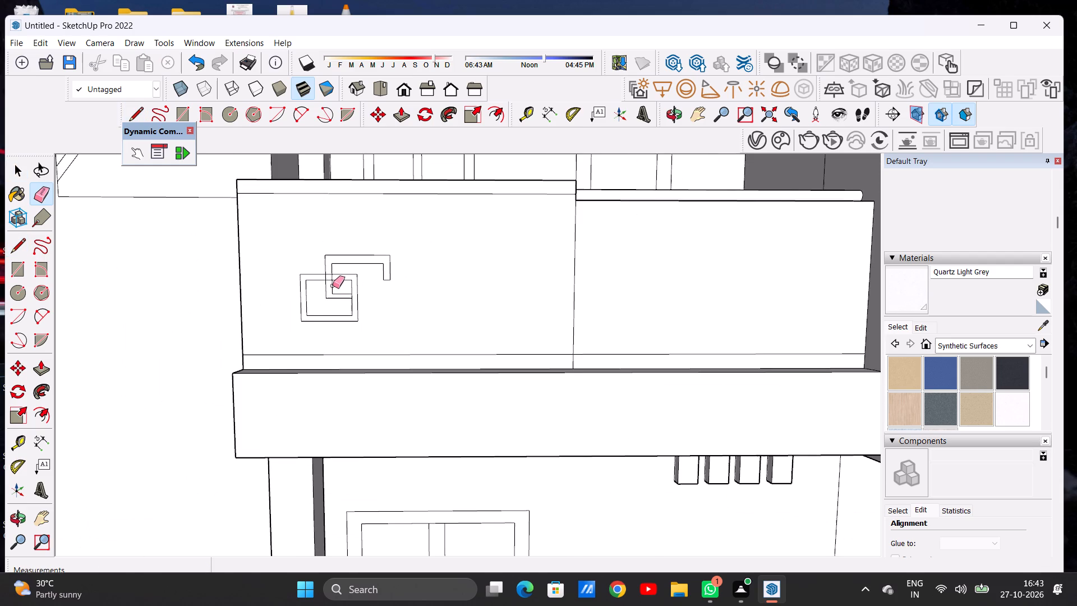
scroll(367, 276, "down", 3)
scroll(382, 275, "up", 6)
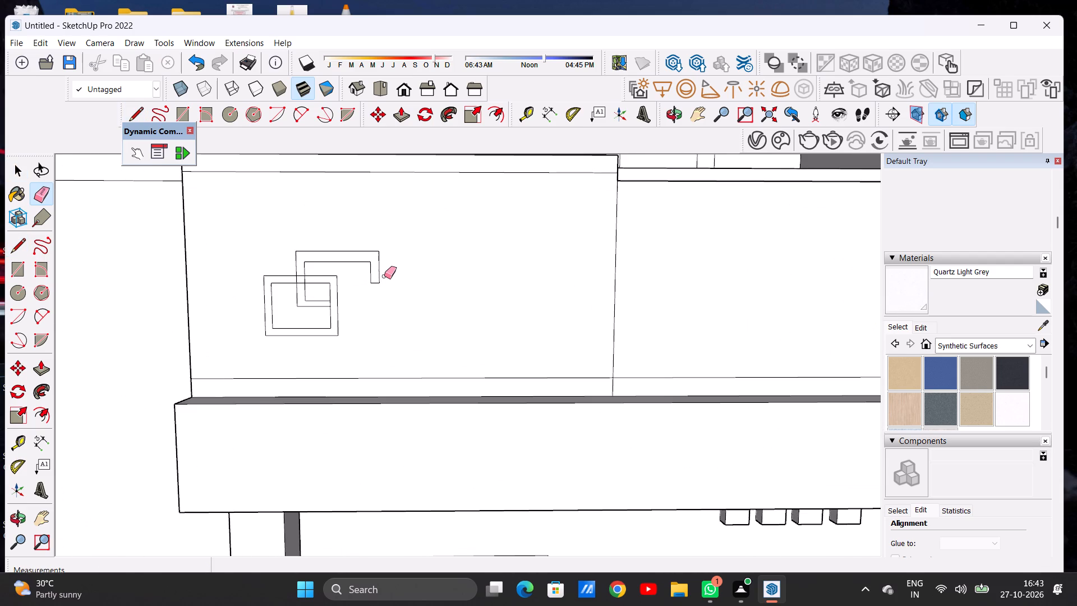
key("space")
key("l")
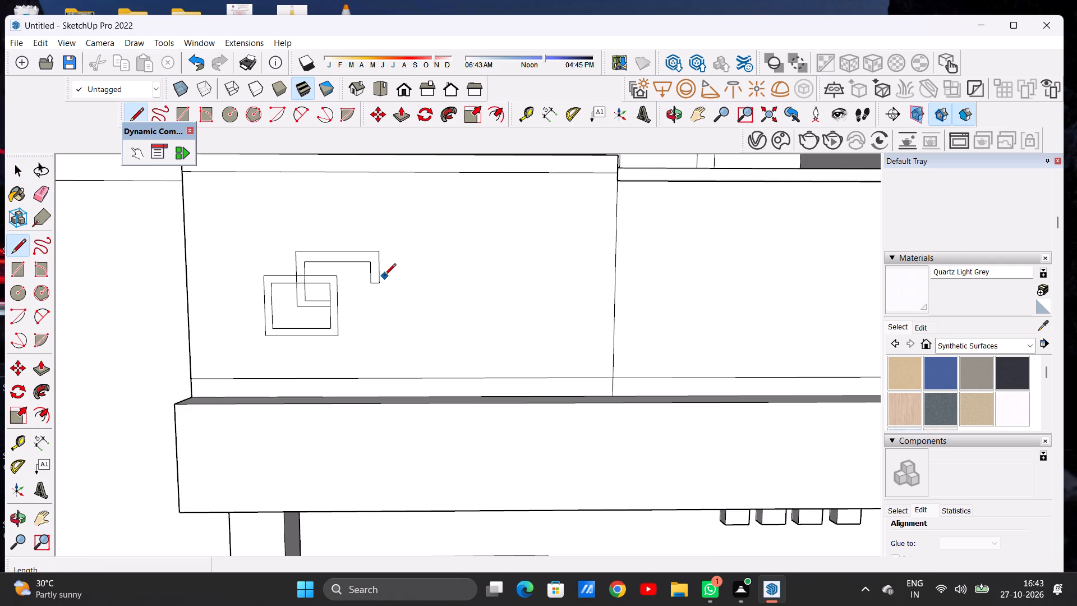
key("space")
key("l")
scroll(361, 287, "up", 4)
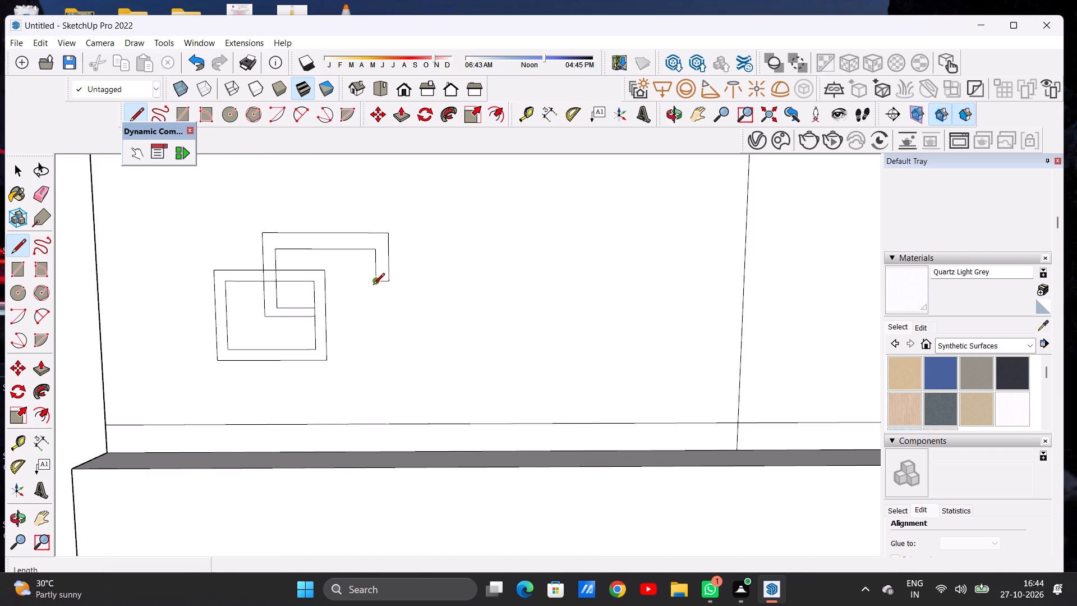
left_click(373, 285)
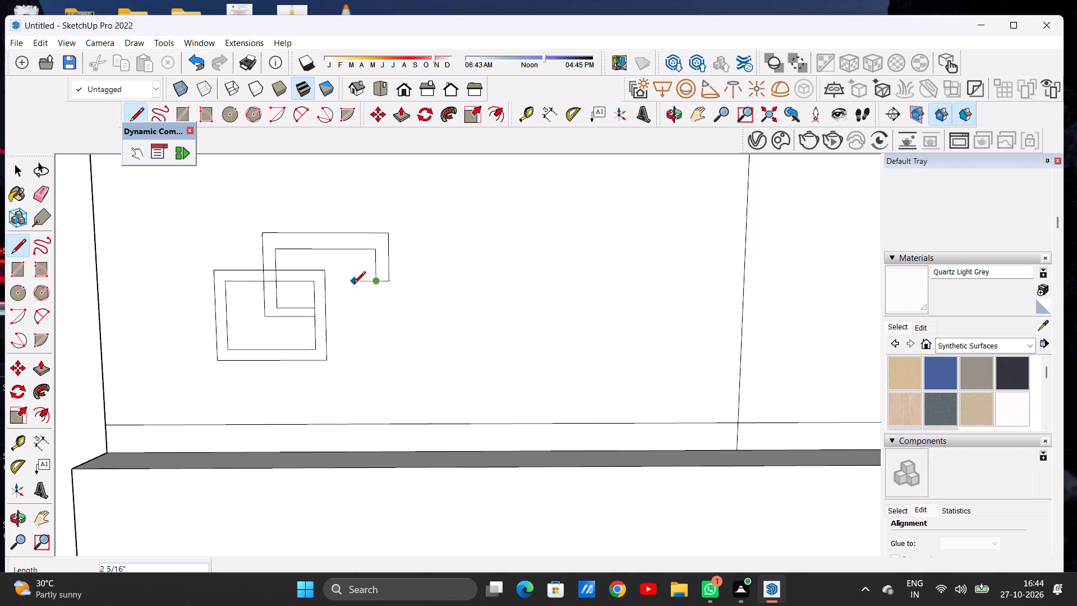
left_click(359, 284)
scroll(358, 234, "down", 7)
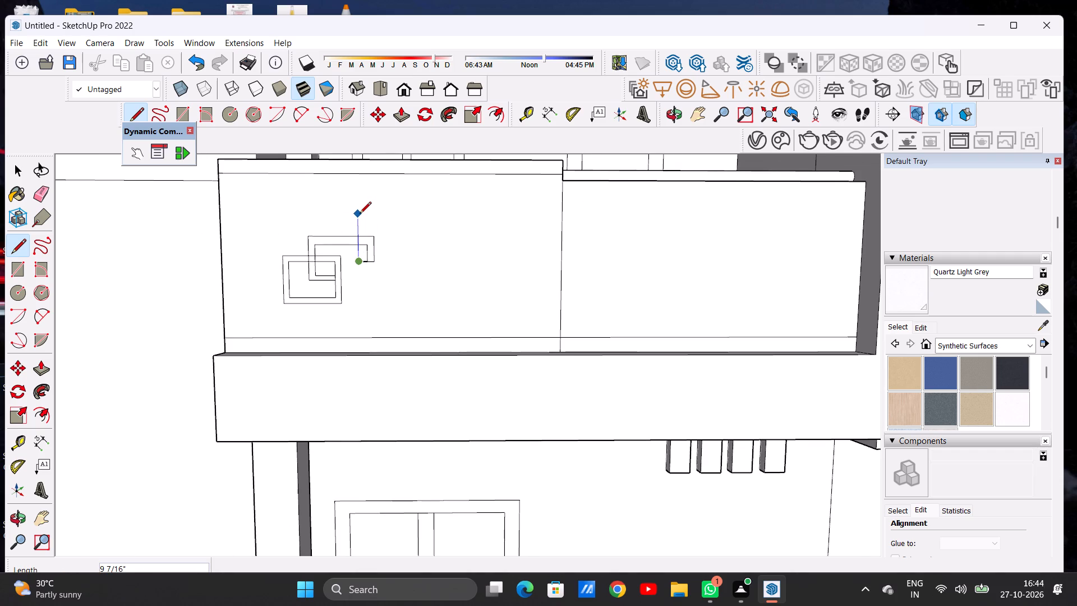
left_click(360, 210)
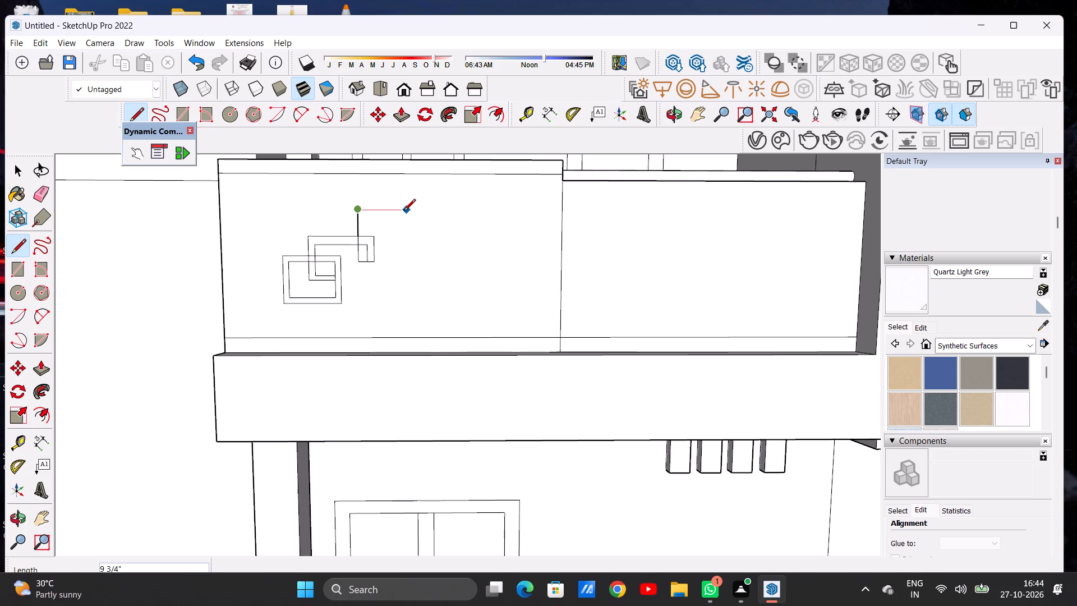
left_click(408, 212)
Close this outline into a rectangle: about 1' 1 3/16" down, 10 3/16" back and 2 7/8" up to the short line at the hook's end.
scroll(405, 274, "up", 1)
scroll(405, 274, "down", 1)
scroll(405, 274, "up", 2)
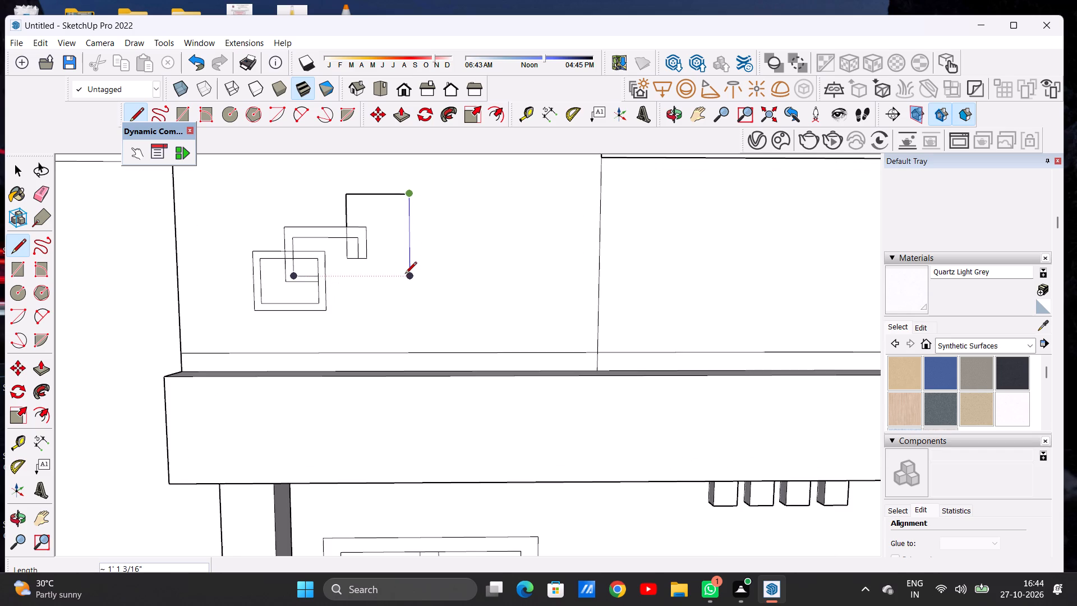
left_click(405, 274)
scroll(349, 268, "up", 11)
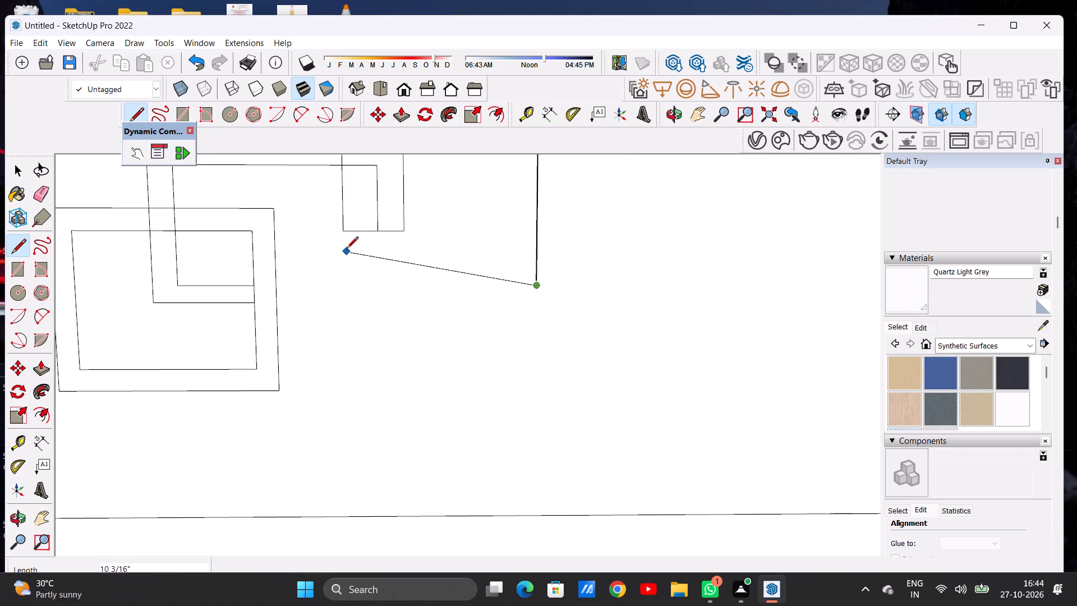
left_click(345, 288)
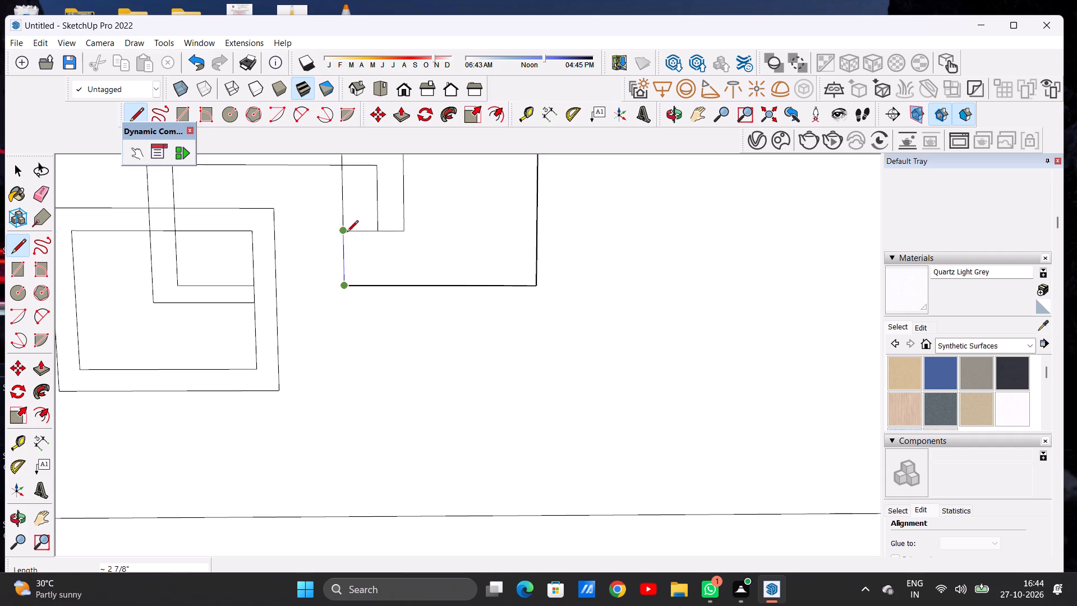
left_click(347, 233)
key("space")
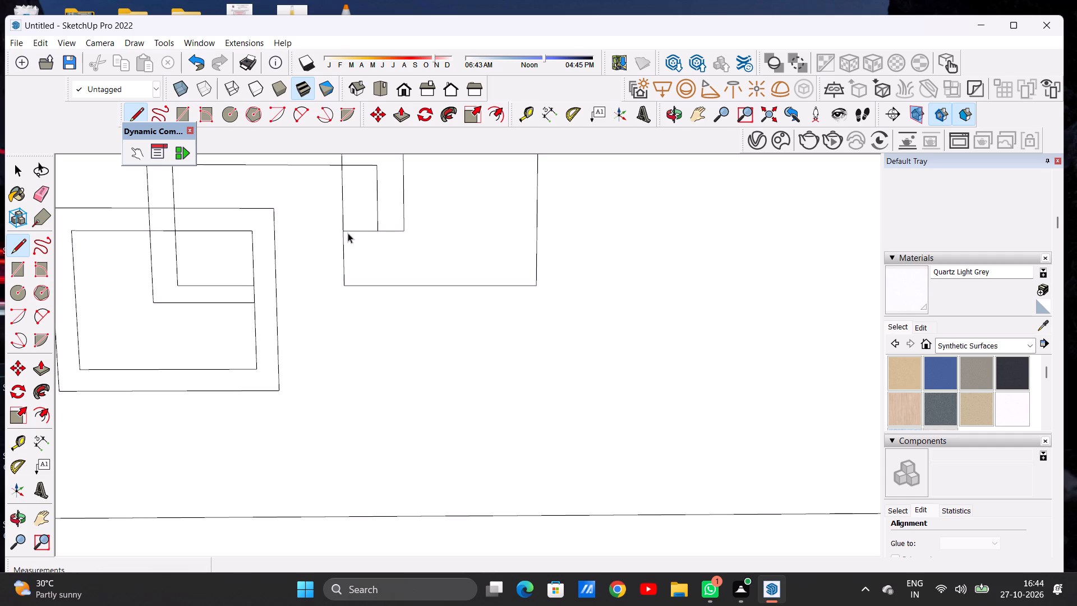
Draw a horizontal line about 7" long from the outer corner of the hook's end to the new rectangle's far side.
scroll(348, 233, "down", 5)
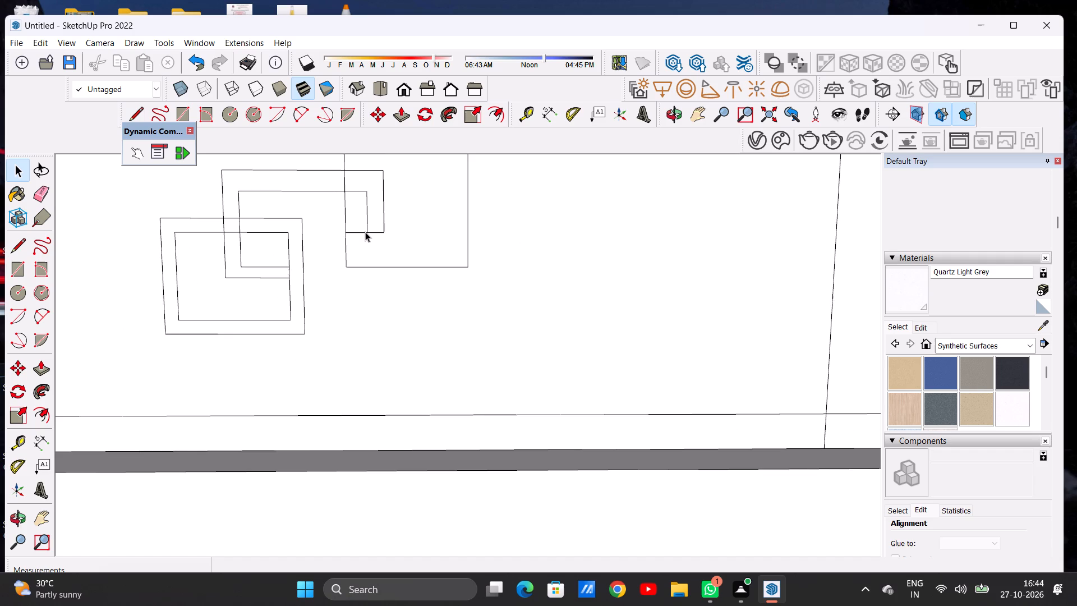
key("l")
scroll(366, 237, "up", 3)
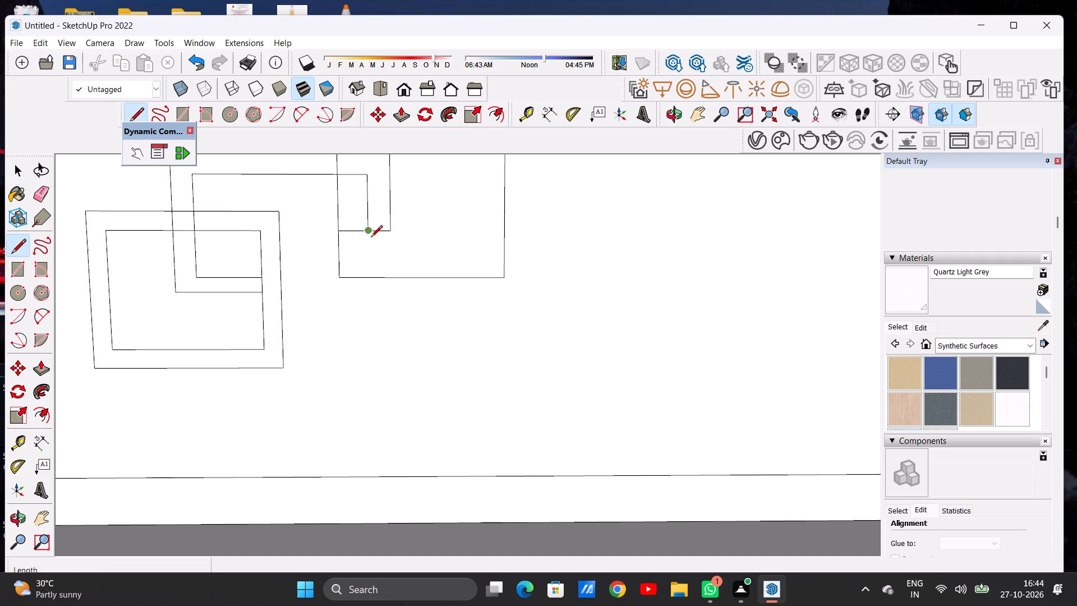
left_click(392, 229)
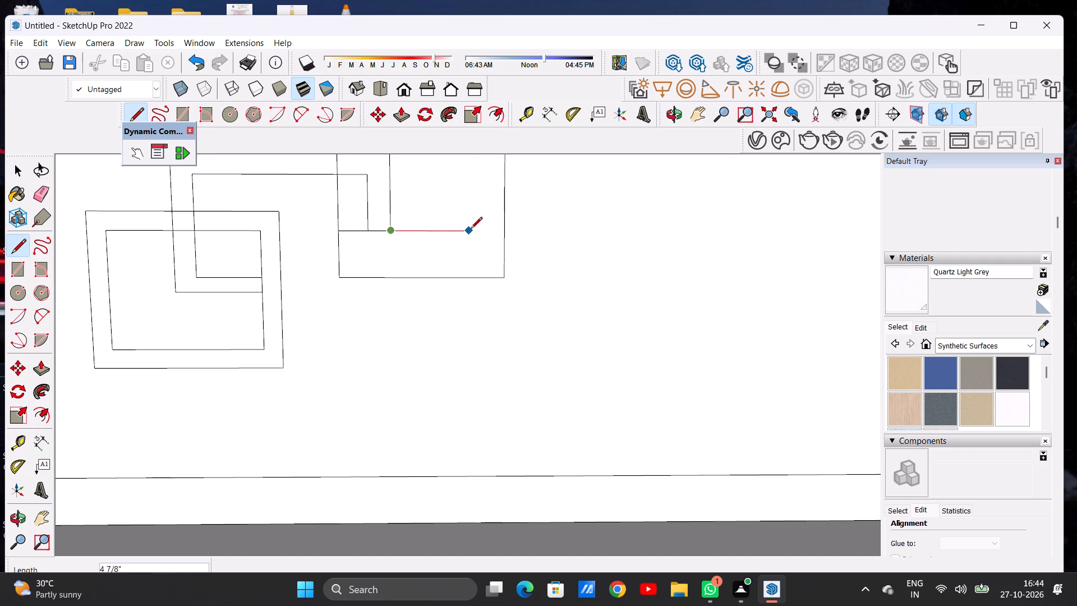
left_click(505, 229)
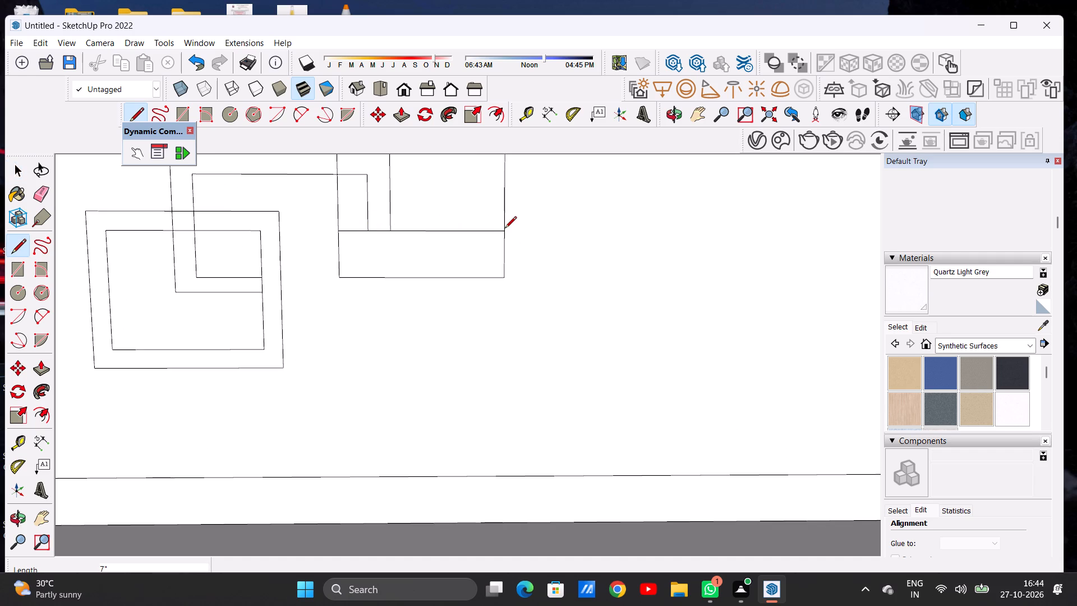
Erase the new rectangle's bottom edge and both side stubs below the line level with the hook's end.
key("space")
type("E")
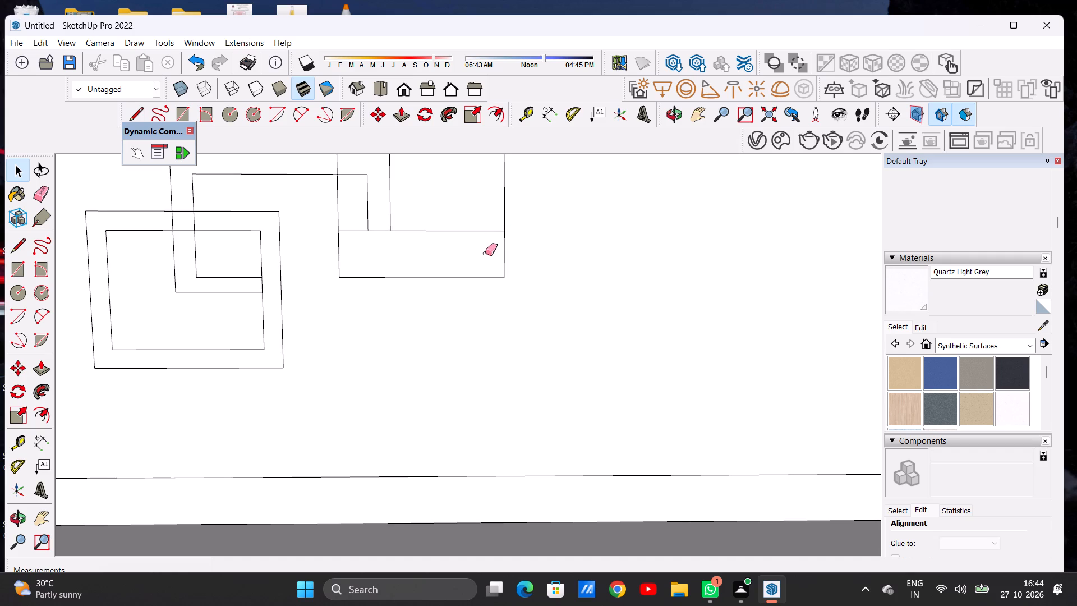
scroll(481, 264, "up", 3)
left_click_drag(482, 269, 489, 287)
left_click_drag(508, 260, 517, 270)
scroll(480, 276, "down", 5)
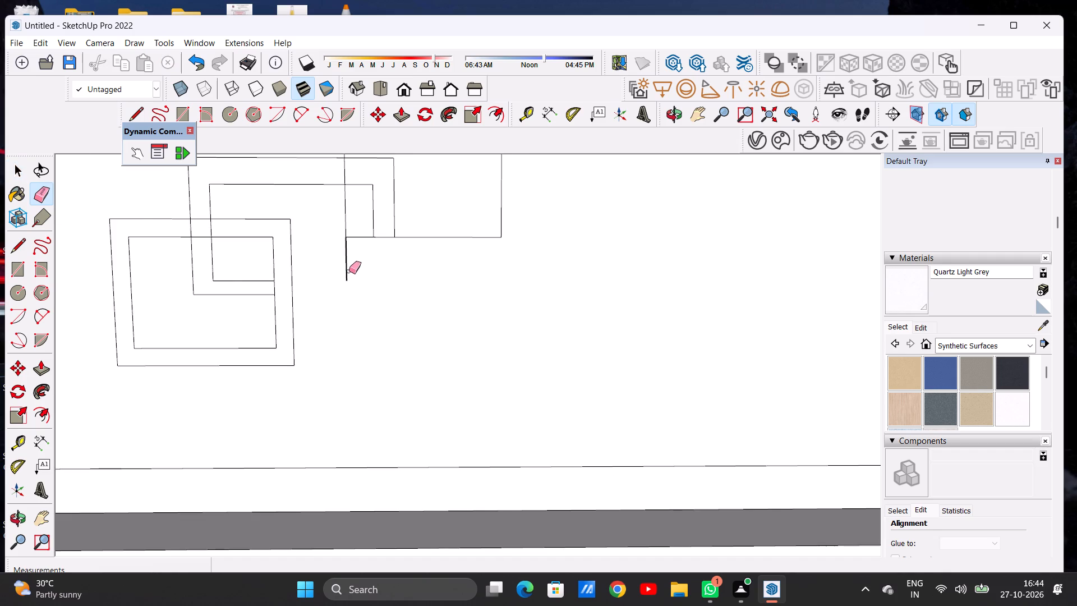
left_click_drag(349, 264, 361, 269)
key("space")
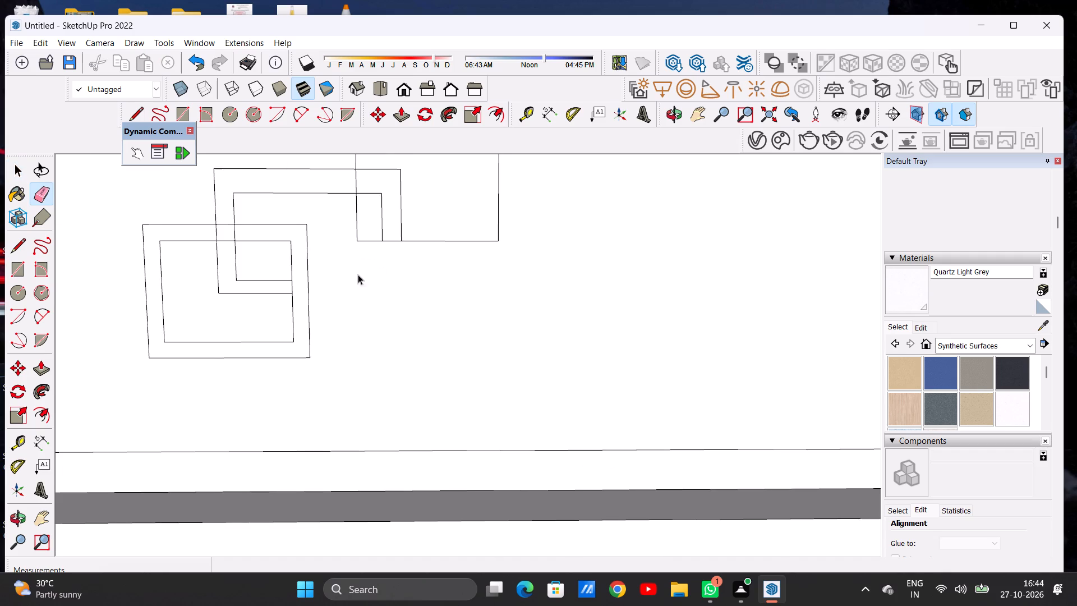
Start an outer border around the new rectangle from the hook's inner top line: about 4 7/16" down and 1' 1/8" across beneath it.
scroll(324, 268, "down", 11)
scroll(361, 221, "down", 1)
scroll(360, 221, "up", 5)
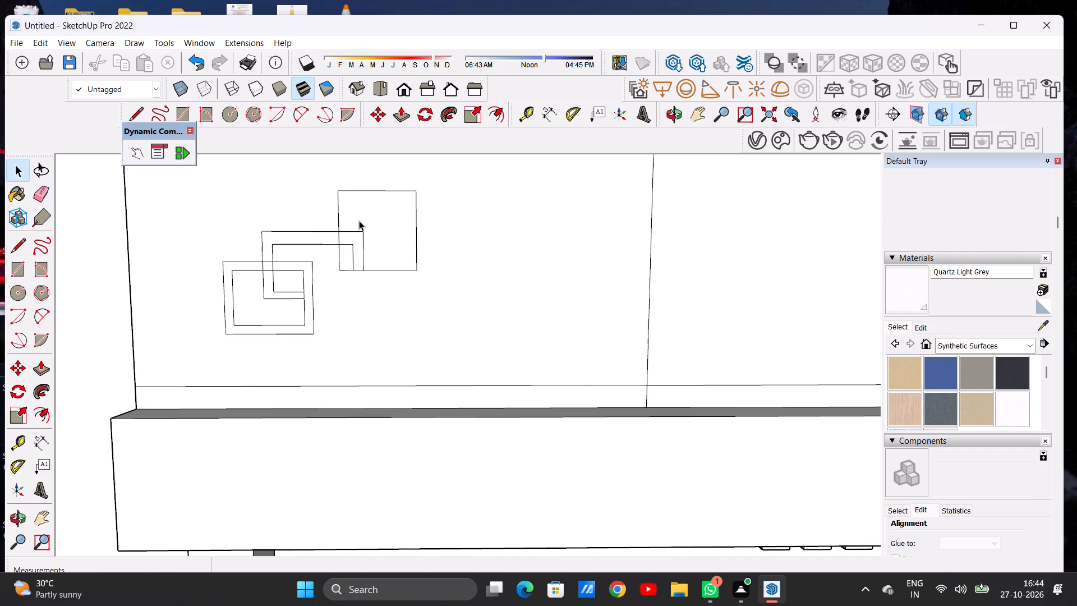
key("l")
scroll(359, 221, "up", 1)
scroll(361, 222, "down", 2)
scroll(349, 261, "up", 4)
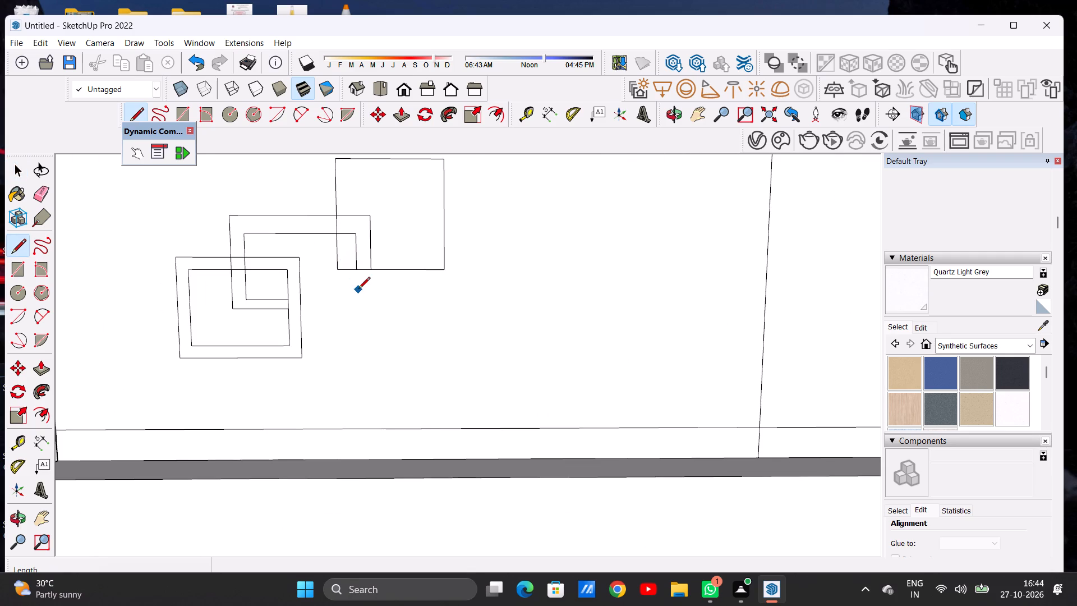
scroll(374, 281, "down", 2)
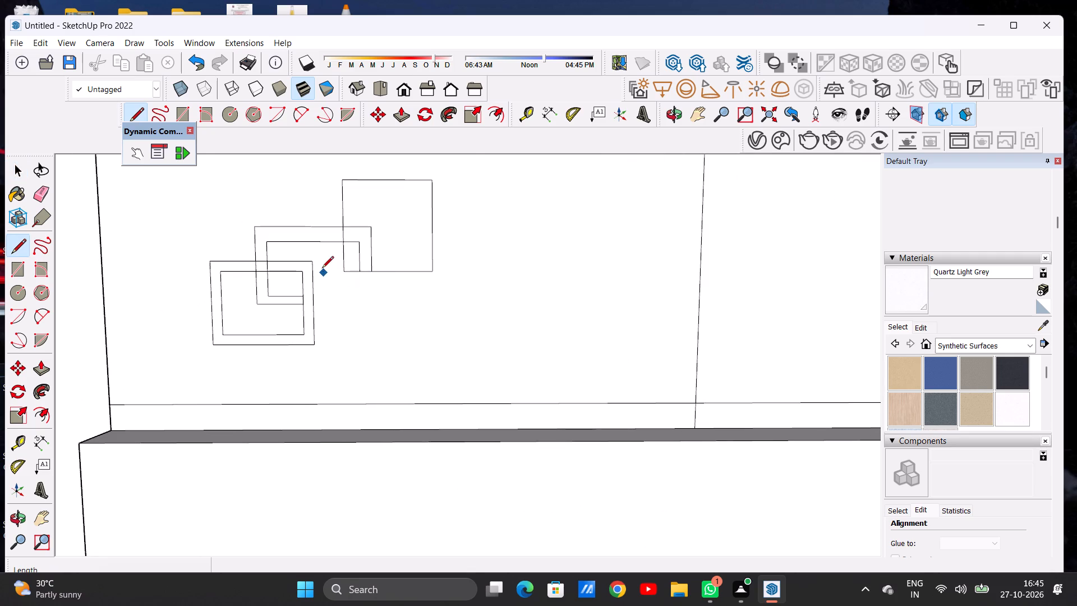
scroll(329, 243, "up", 5)
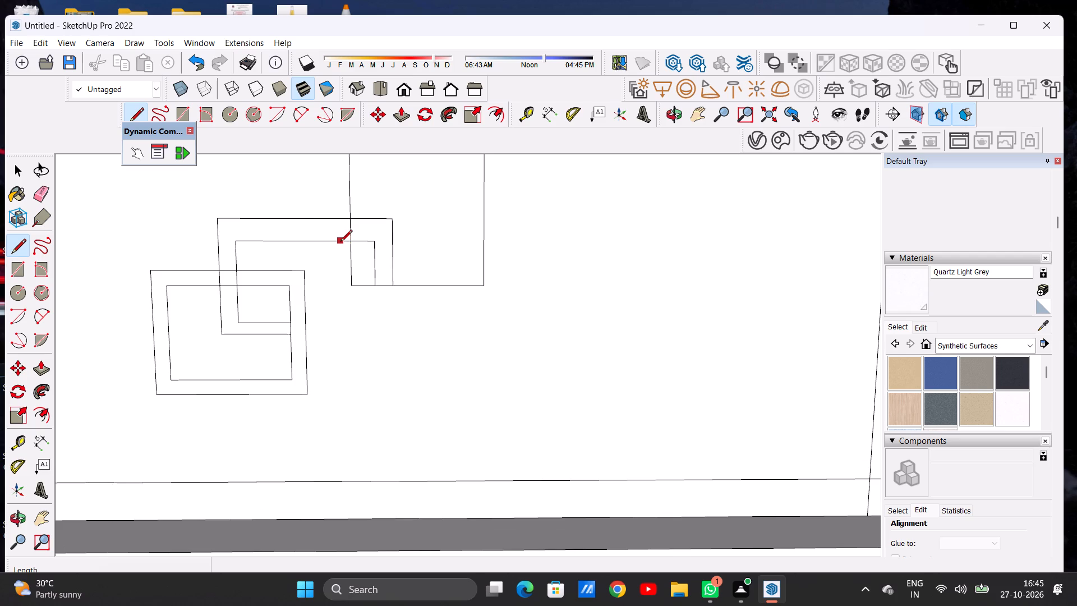
left_click(339, 243)
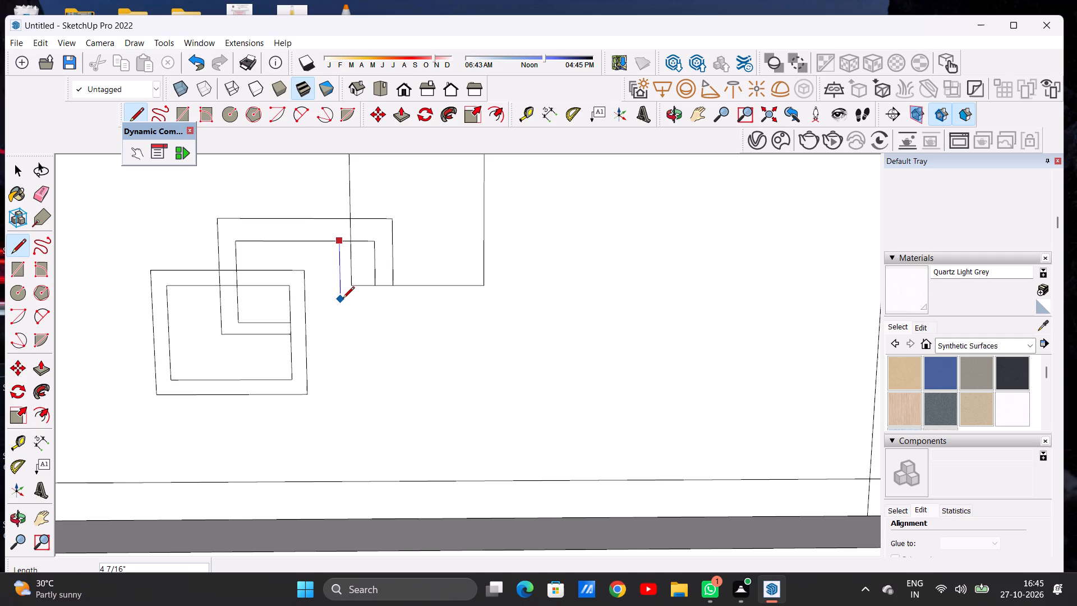
left_click(343, 299)
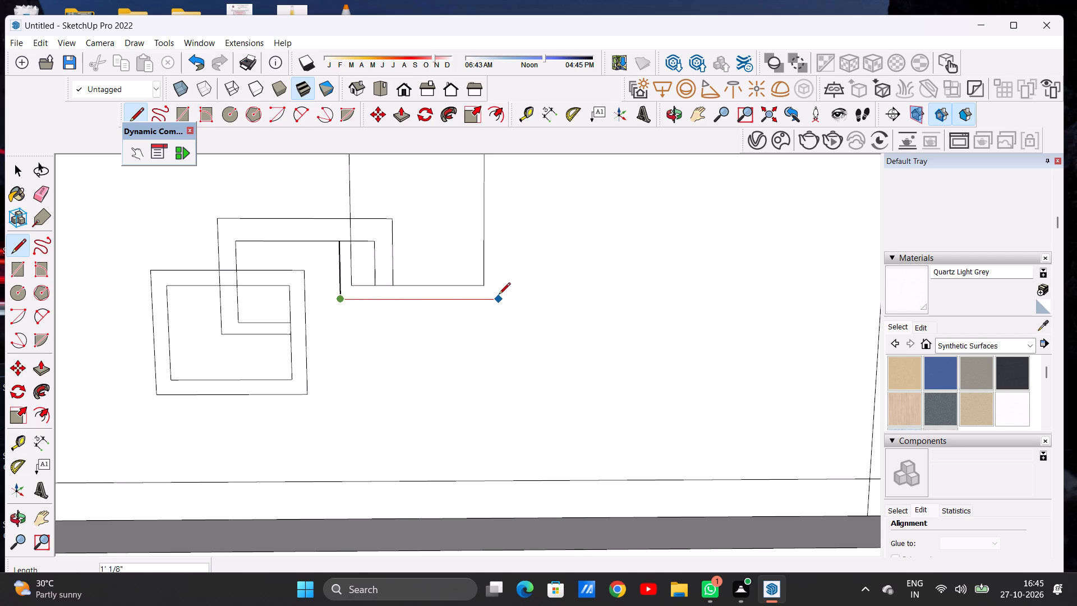
left_click(499, 295)
scroll(499, 300, "down", 5)
left_click(500, 301)
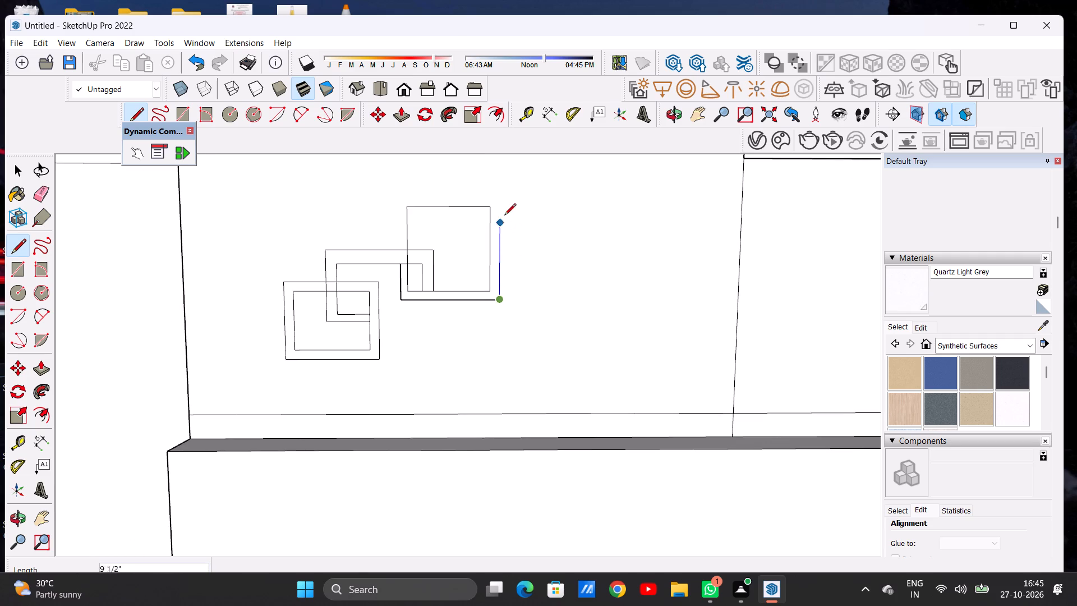
Finish the outer border with its far side, top edge and near side, ending on the hook's inner top line.
left_click(499, 198)
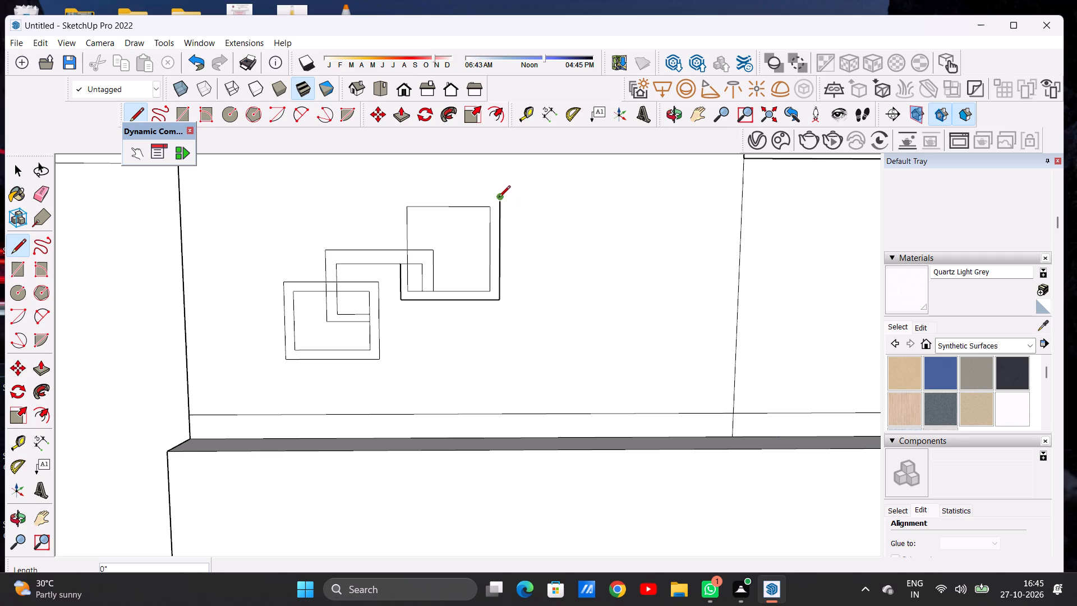
left_click(499, 198)
left_click(397, 198)
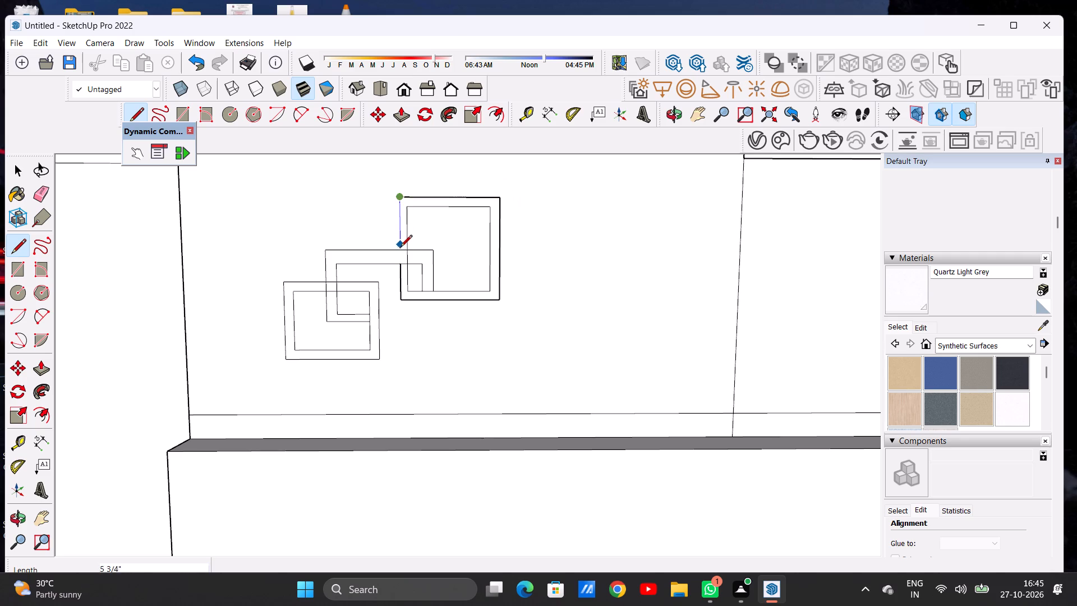
left_click(401, 263)
key("space")
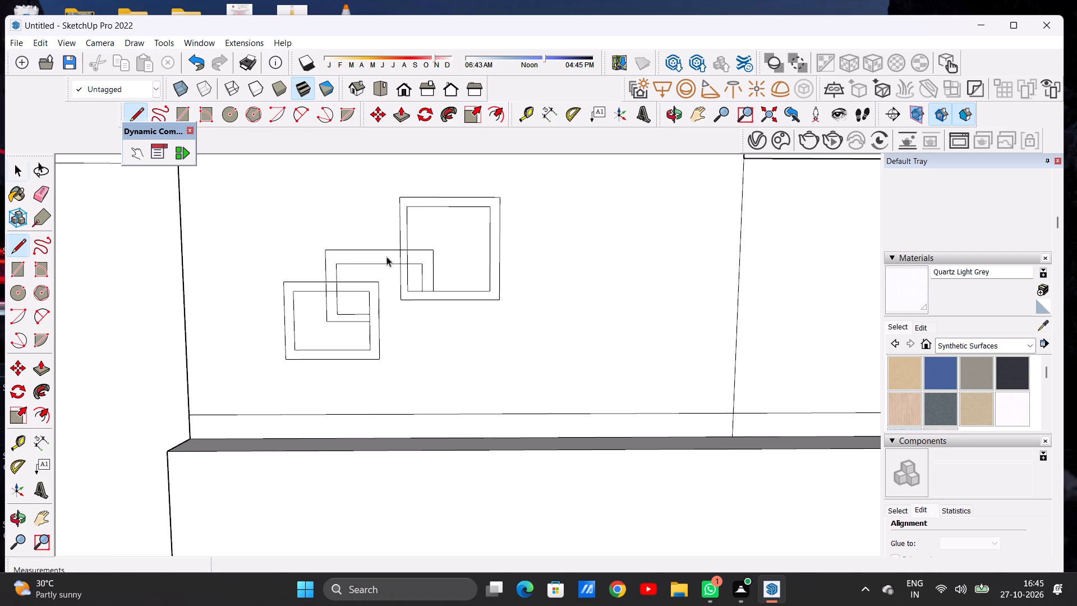
Review the parapet's linked-rectangle motif up close and against the whole house front.
scroll(386, 256, "down", 5)
scroll(410, 273, "up", 5)
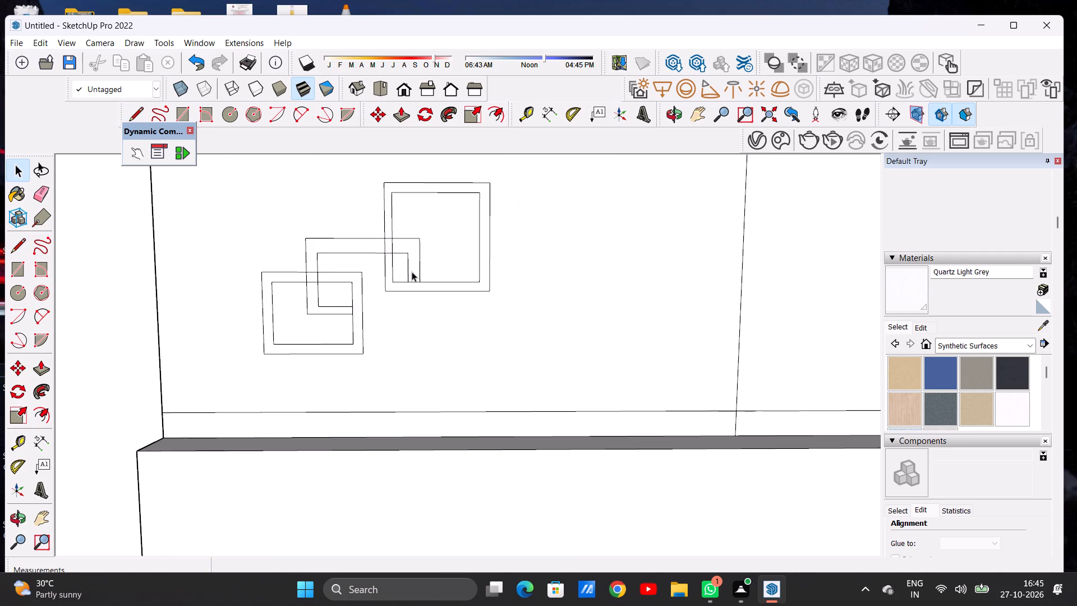
scroll(420, 261, "down", 13)
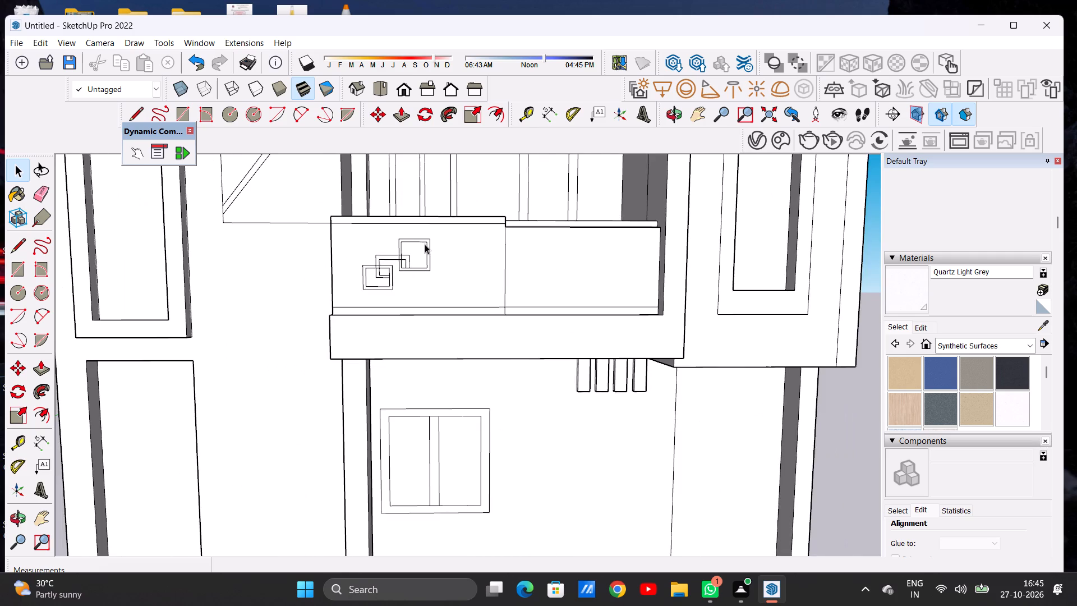
scroll(425, 244, "up", 9)
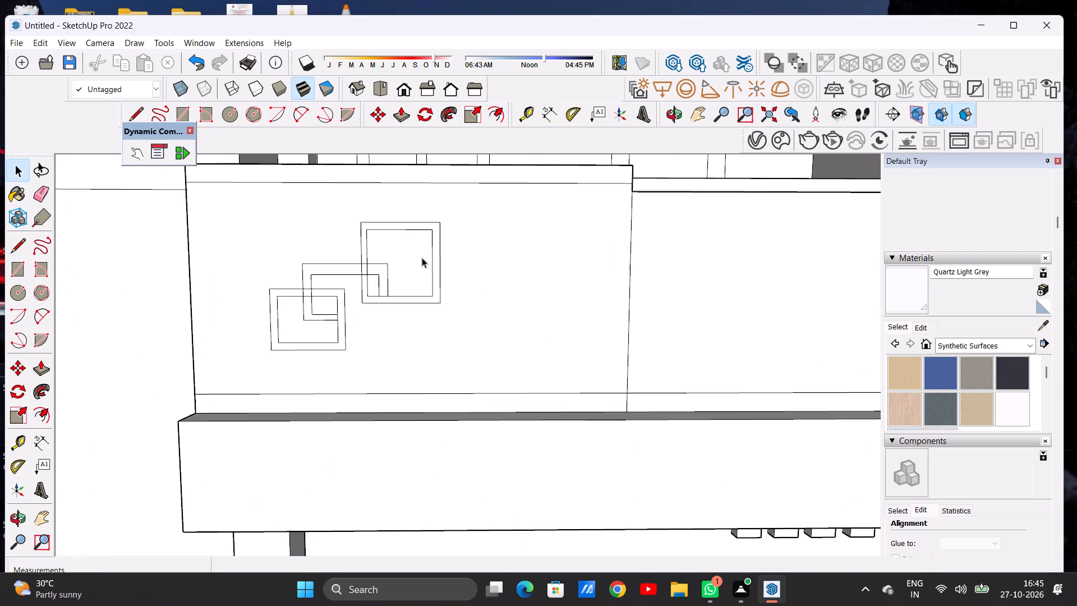
scroll(419, 258, "down", 6)
middle_click_drag(463, 260, 432, 263)
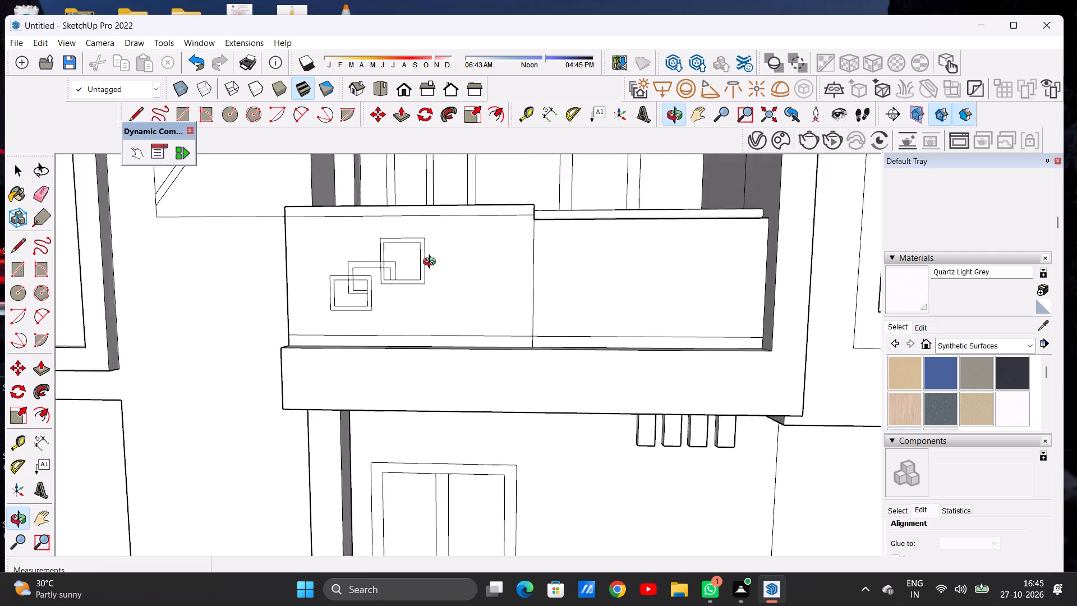
middle_click_drag(432, 263, 468, 267)
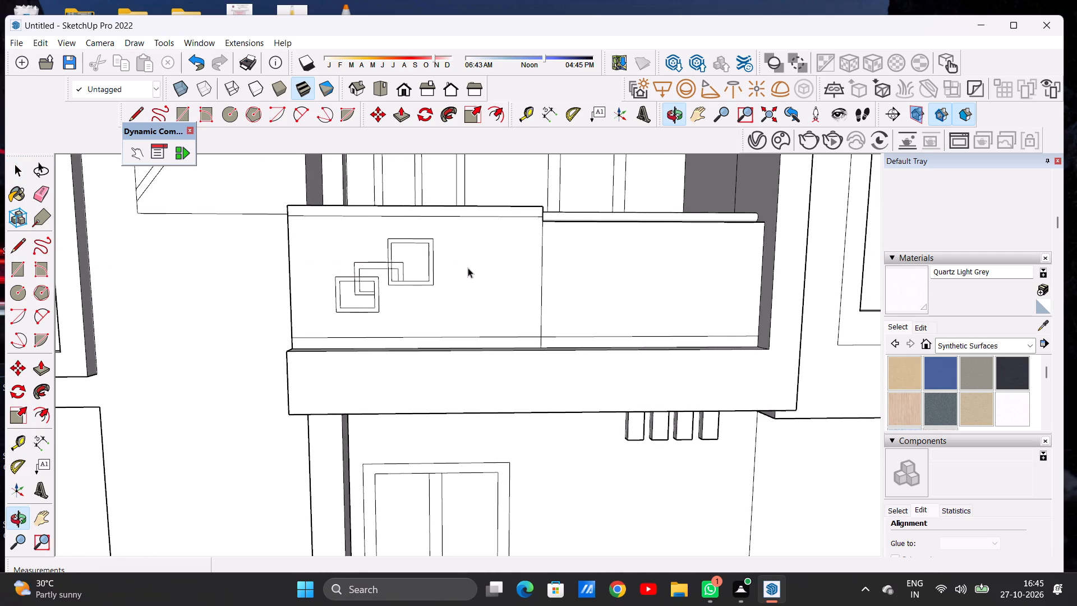
scroll(419, 255, "down", 7)
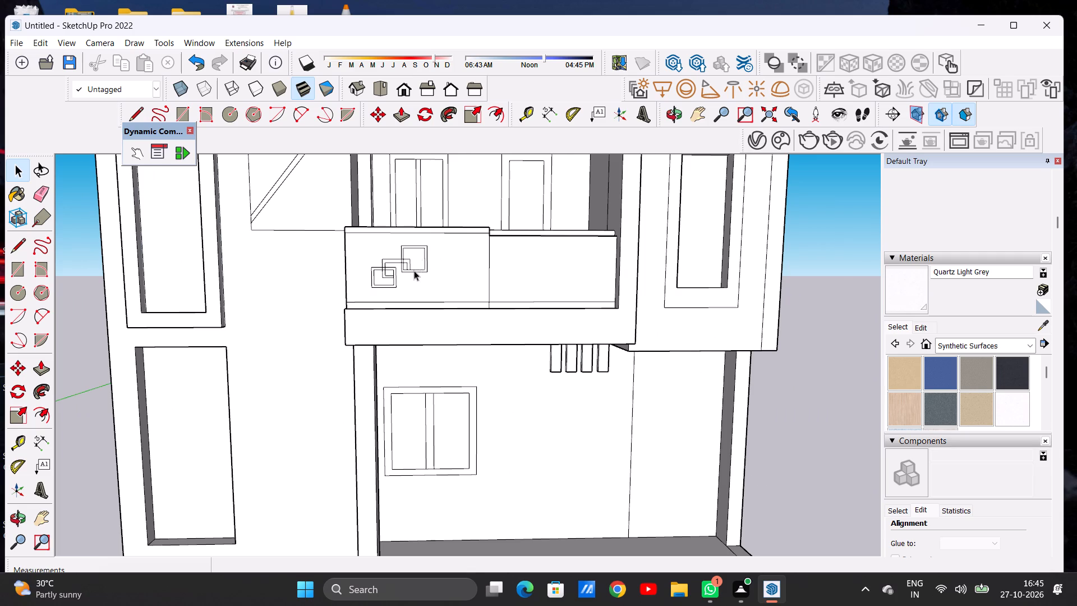
scroll(412, 272, "down", 12)
scroll(422, 278, "up", 1)
scroll(422, 278, "down", 4)
scroll(427, 266, "up", 4)
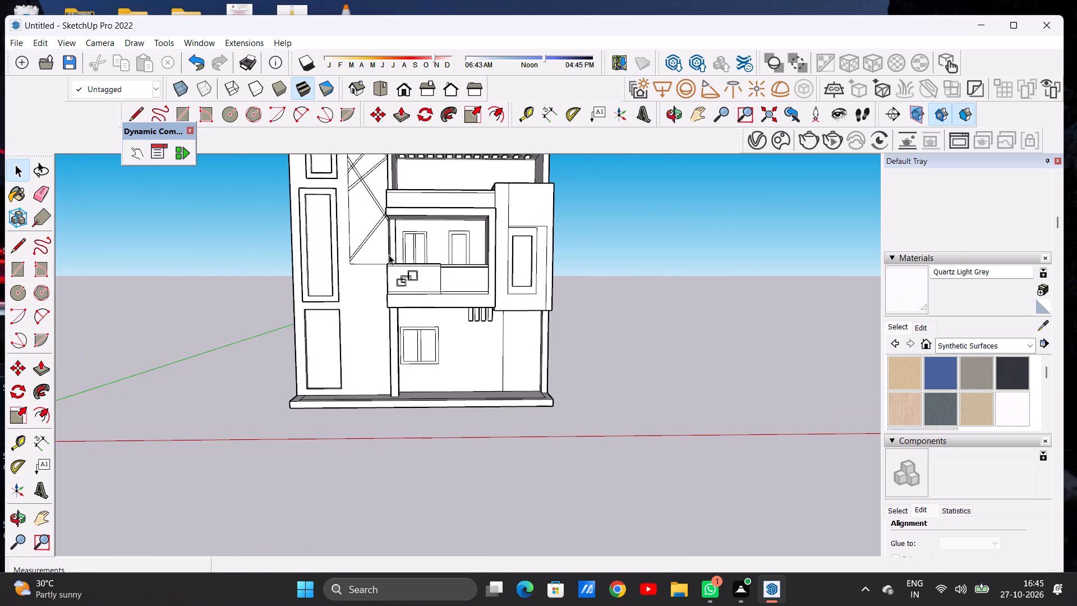
scroll(394, 236, "down", 4)
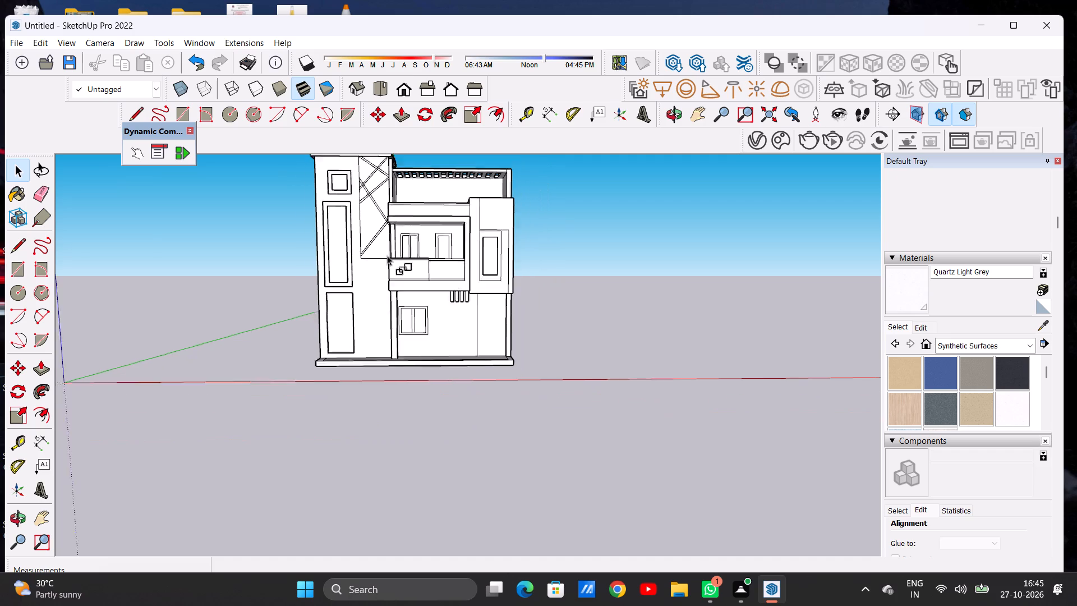
Select the entire connected house model and move it about 35' away from the origin by its front base corner.
scroll(387, 255, "down", 3)
middle_click_drag(421, 233, 399, 349)
scroll(438, 342, "up", 6)
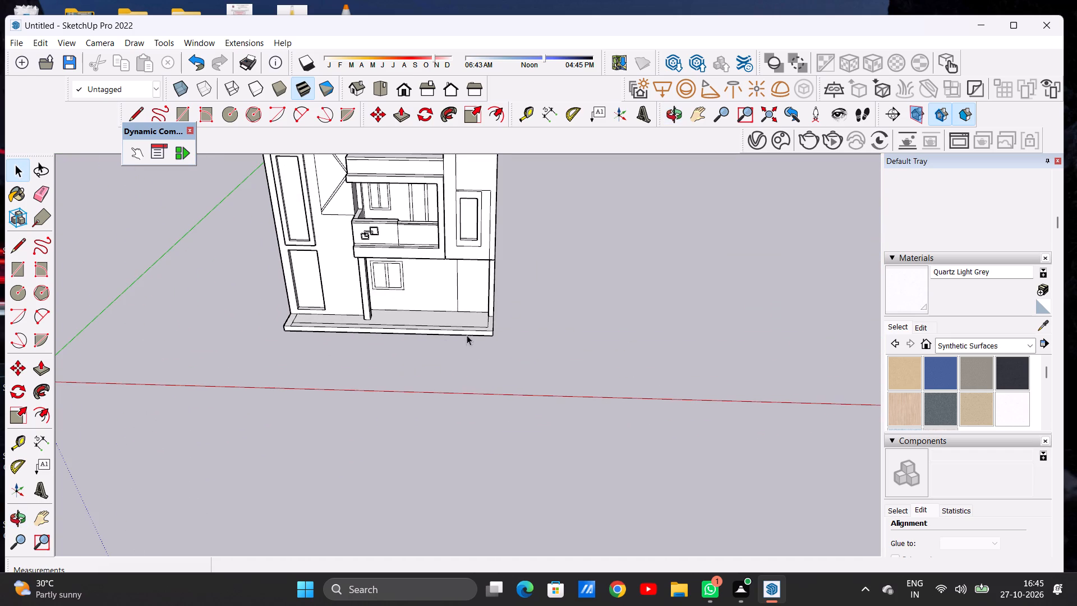
triple_click(478, 330)
double_click(478, 330)
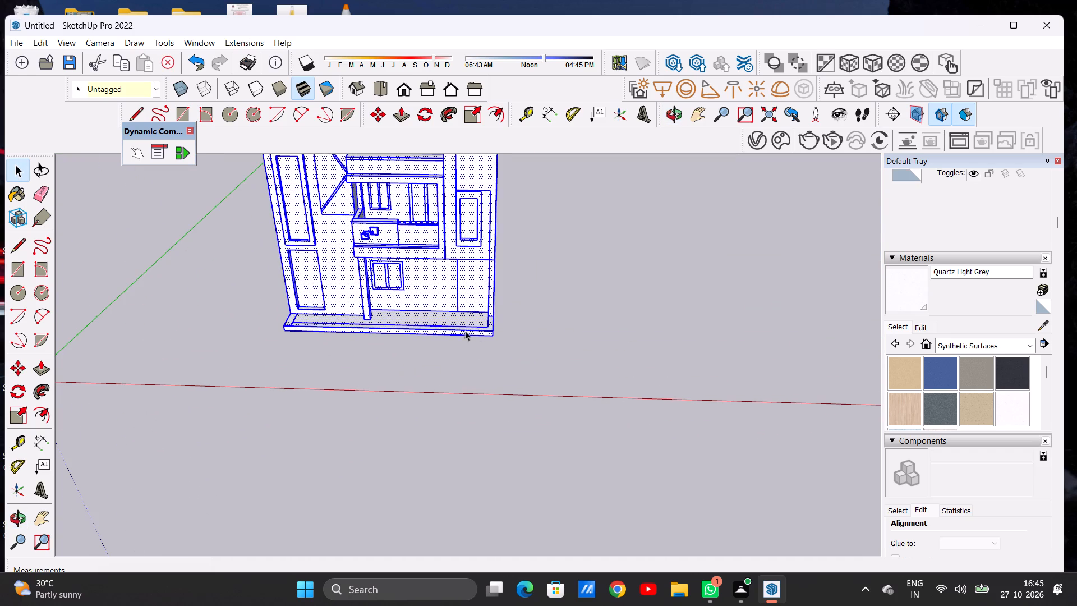
scroll(447, 332, "down", 5)
scroll(447, 333, "up", 3)
key("m")
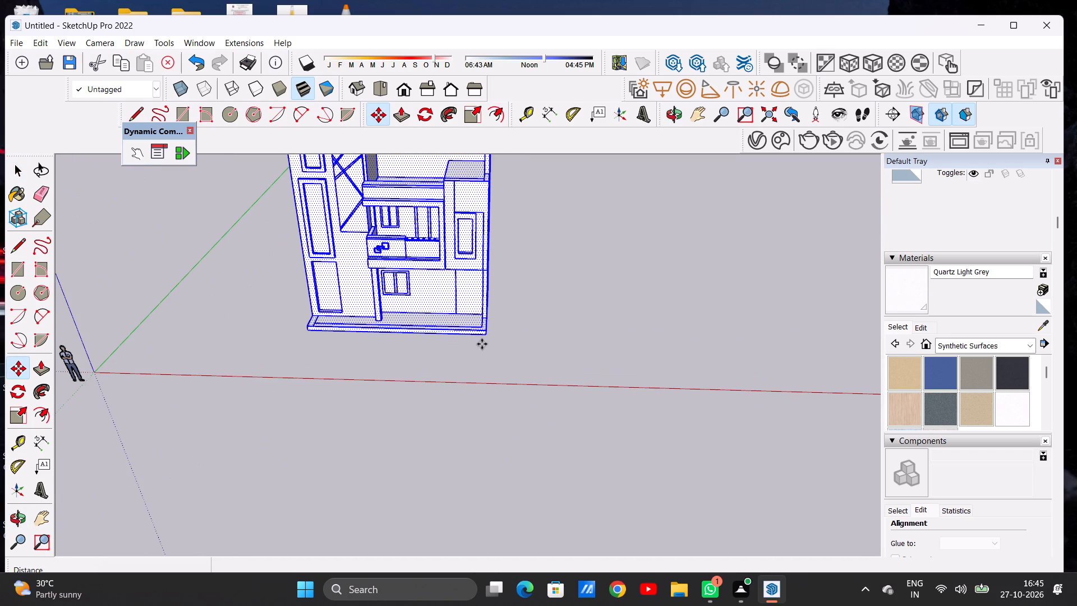
left_click(484, 335)
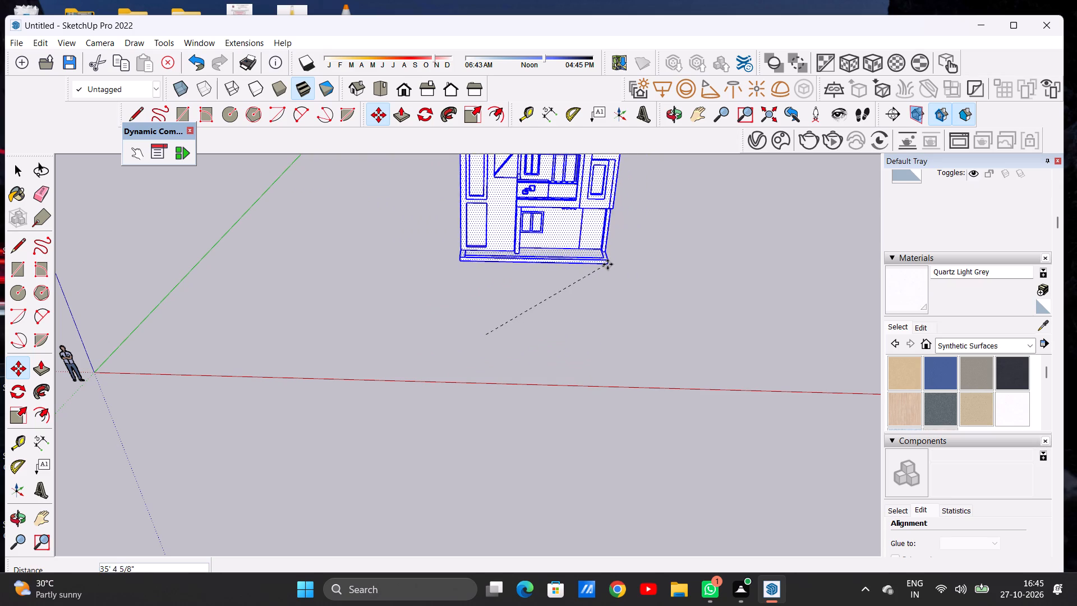
left_click(603, 269)
key("space")
left_click(698, 251)
Draw a ground rectangle about 28' 6" by 8' 7" along the front of the house's base plinth.
scroll(286, 350, "down", 5)
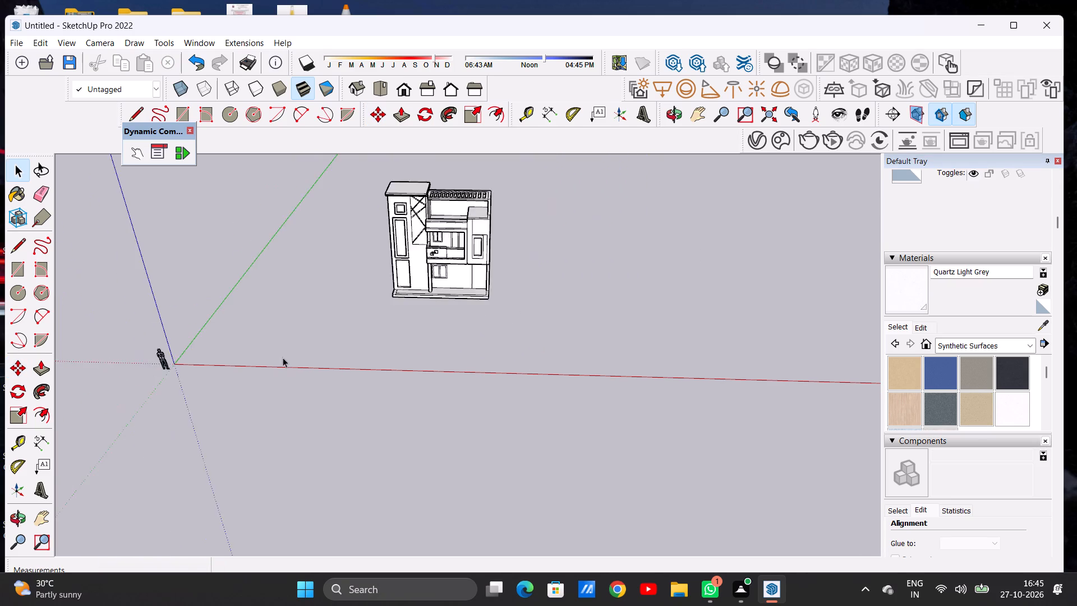
scroll(283, 357, "down", 6)
scroll(355, 252, "up", 7)
scroll(430, 371, "up", 5)
middle_click_drag(423, 349, 430, 444)
scroll(353, 335, "up", 8)
key("r")
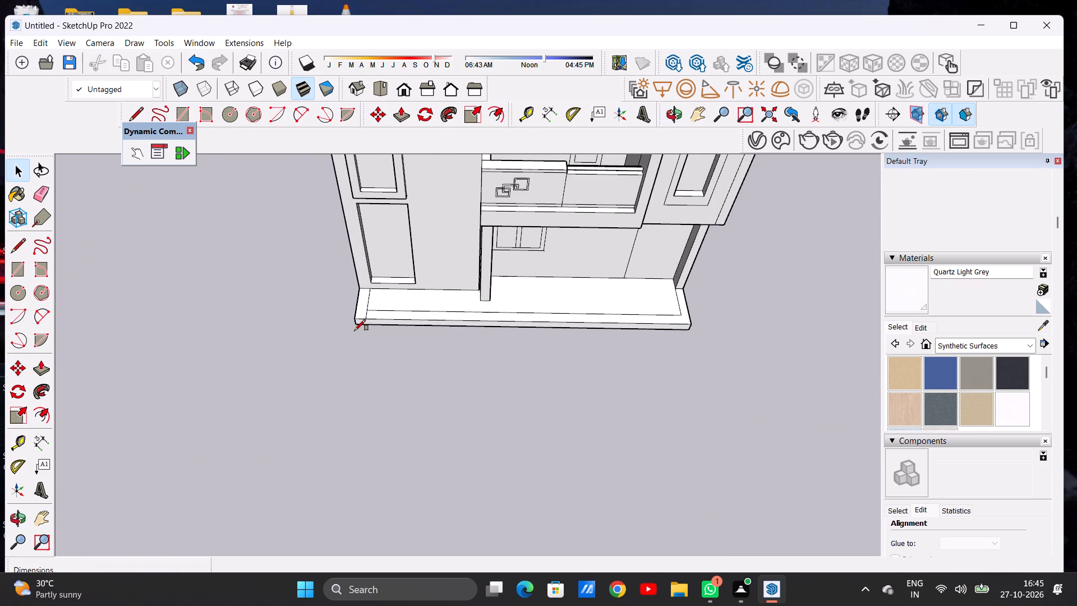
scroll(354, 320, "up", 3)
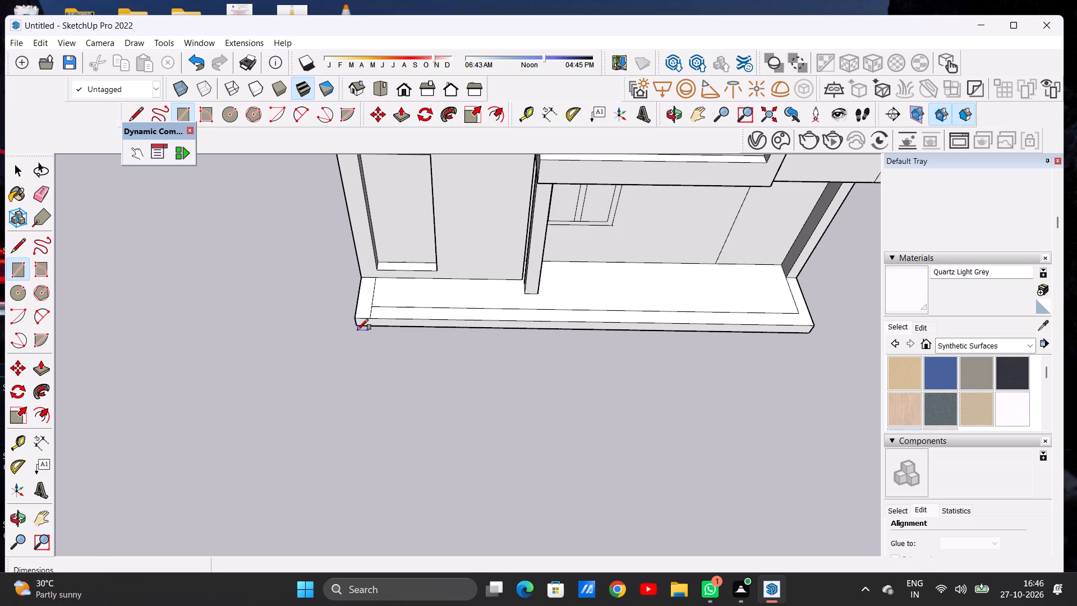
left_click(357, 329)
scroll(357, 329, "down", 7)
scroll(641, 332, "up", 5)
scroll(646, 337, "down", 1)
scroll(649, 344, "up", 5)
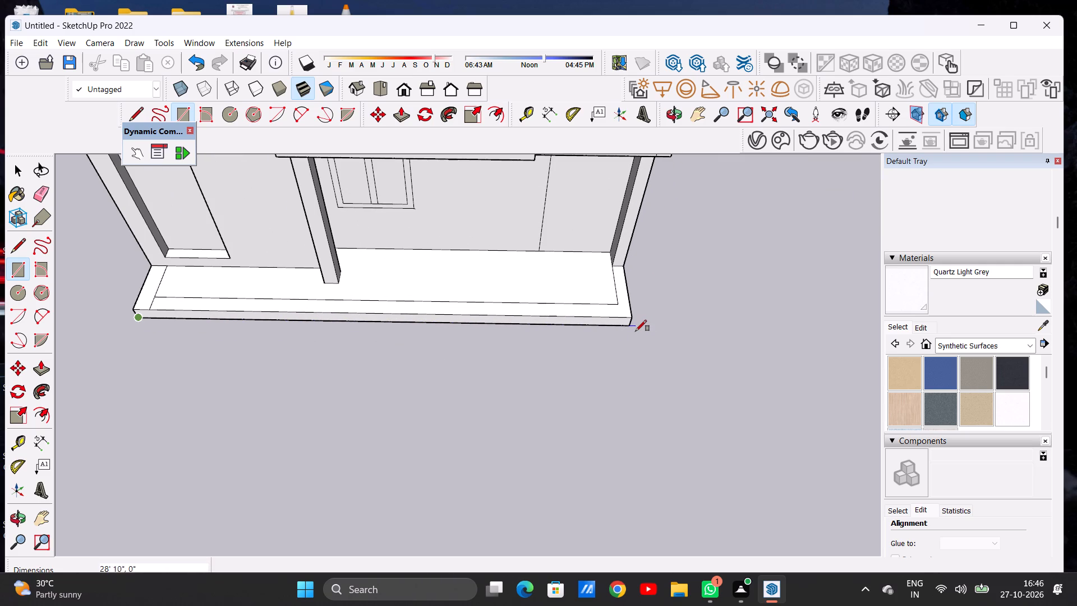
left_click(631, 328)
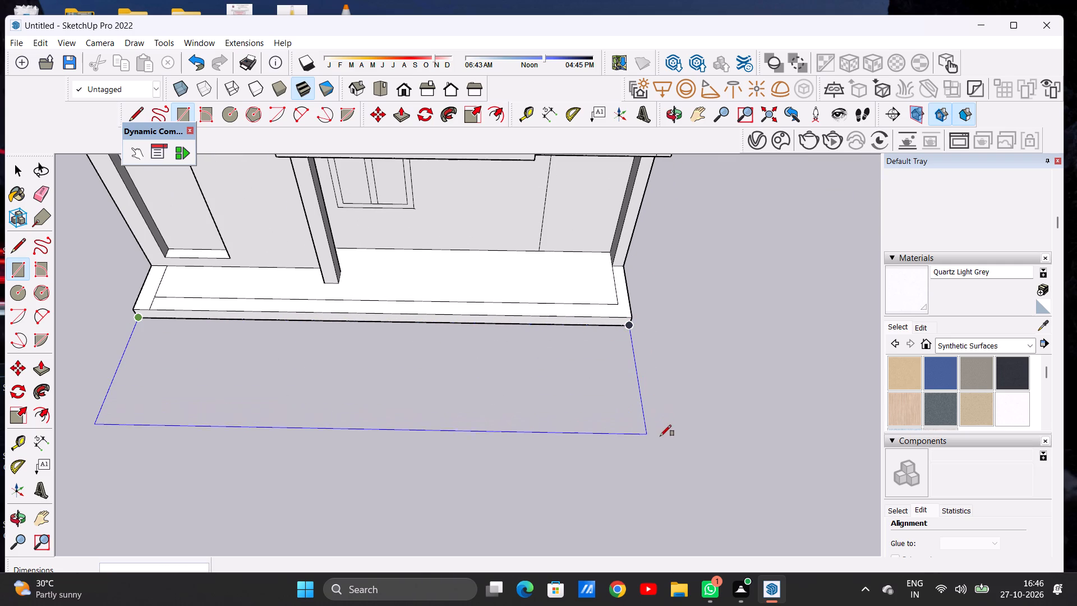
left_click(662, 461)
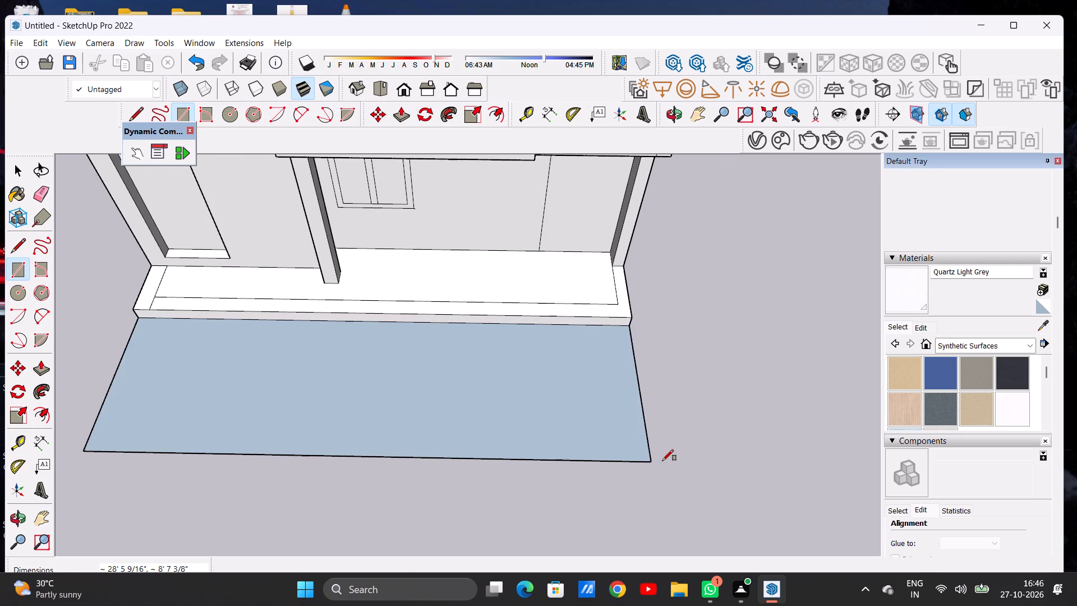
key("space")
Push/Pull the ground rectangle up 9" to make a slab level with the top of the plinth.
scroll(618, 430, "down", 10)
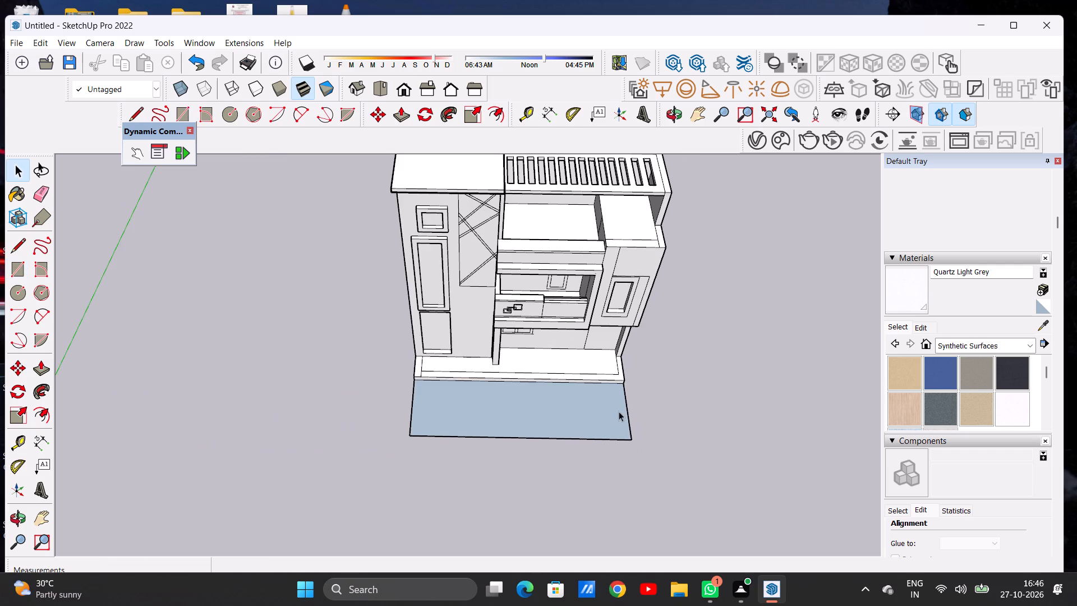
middle_click_drag(640, 432, 591, 368)
scroll(578, 374, "down", 4)
middle_click_drag(582, 428, 477, 429)
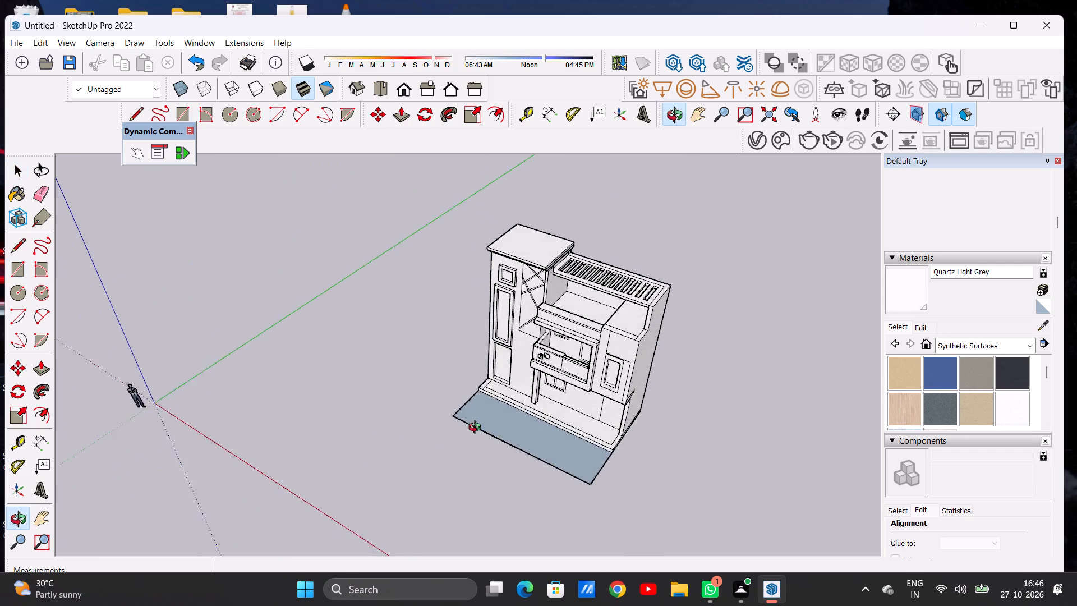
middle_click_drag(477, 429, 475, 431)
scroll(569, 449, "up", 6)
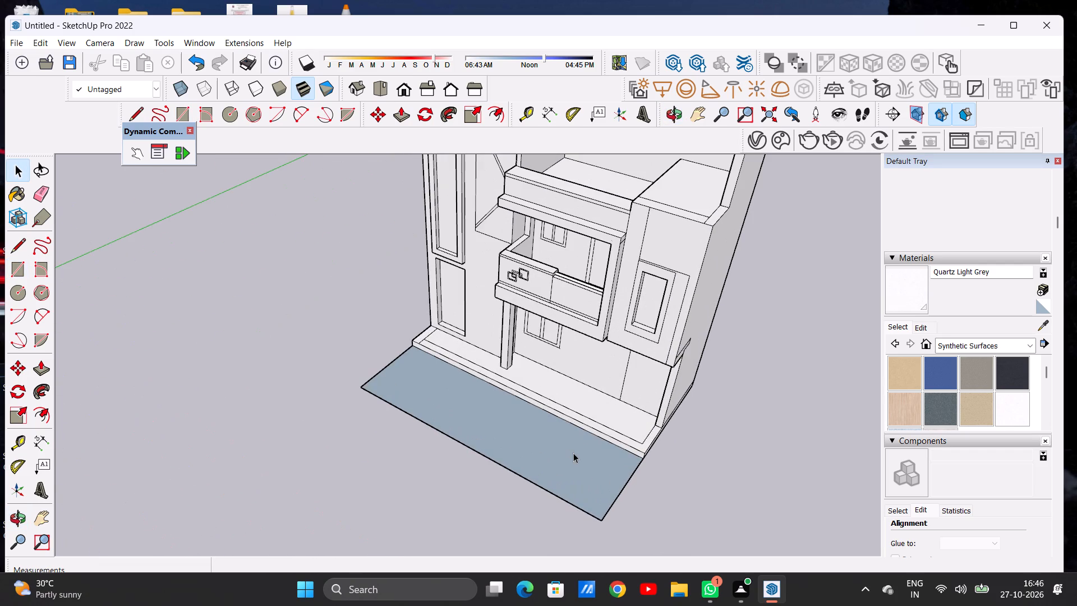
key("p")
scroll(596, 451, "up", 6)
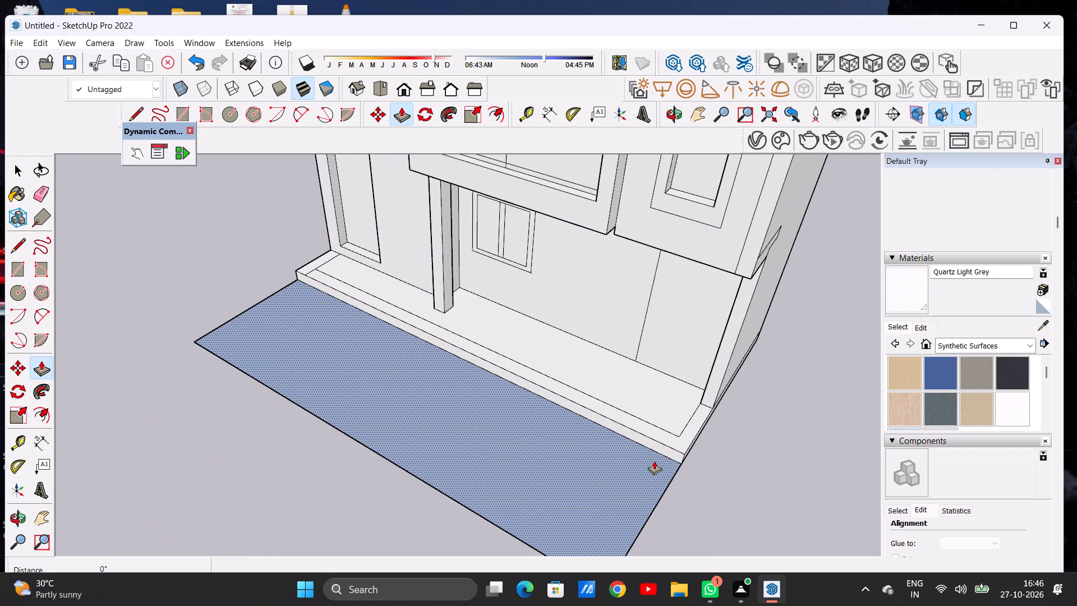
scroll(654, 461, "up", 1)
scroll(654, 461, "down", 1)
scroll(654, 461, "up", 1)
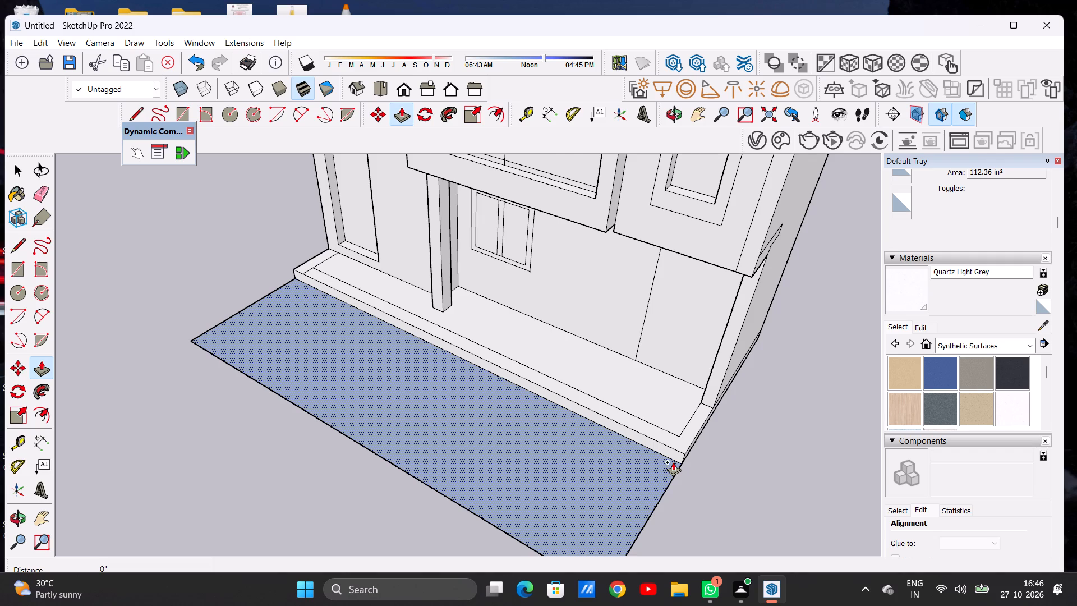
left_click(673, 462)
left_click(689, 453)
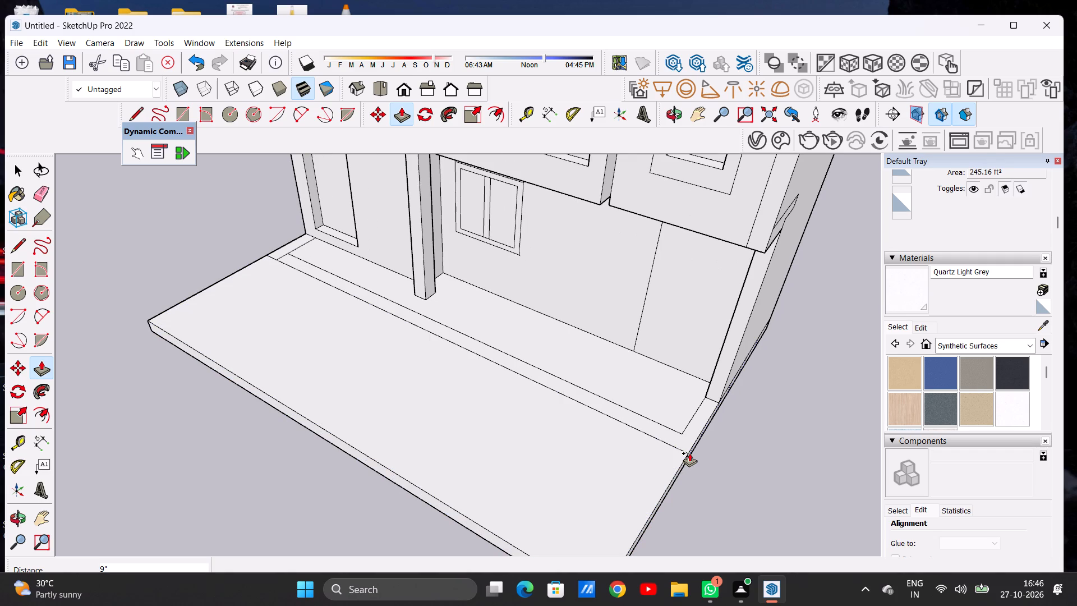
key("space")
Extend the plinth's inset border line across the new slab on the tower side, stopping just short of the front edge.
scroll(606, 454, "down", 10)
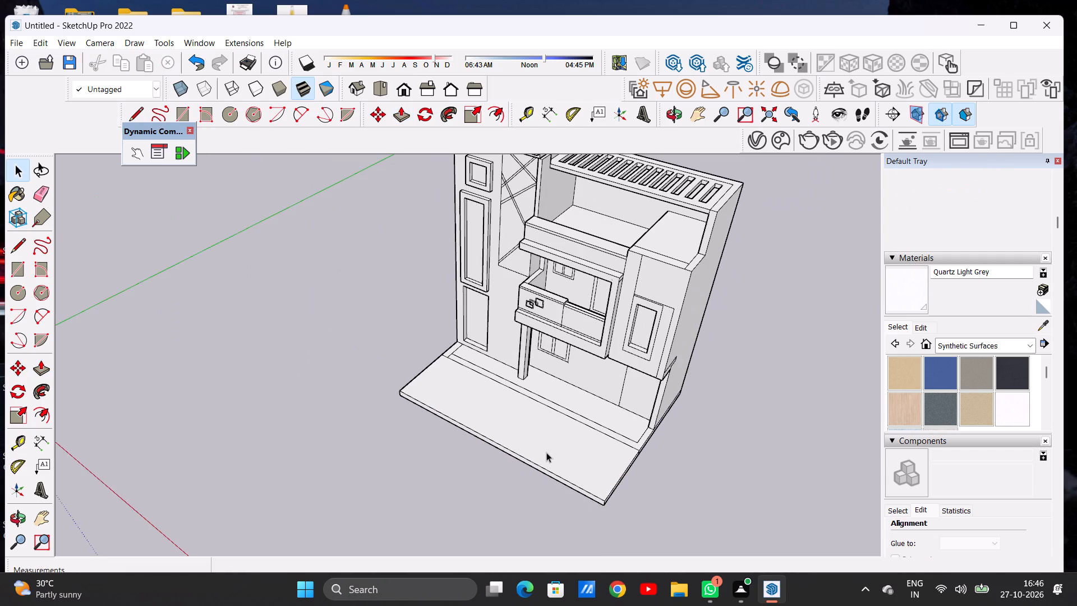
middle_click_drag(544, 453, 668, 449)
scroll(598, 398, "up", 6)
middle_click_drag(590, 373, 594, 449)
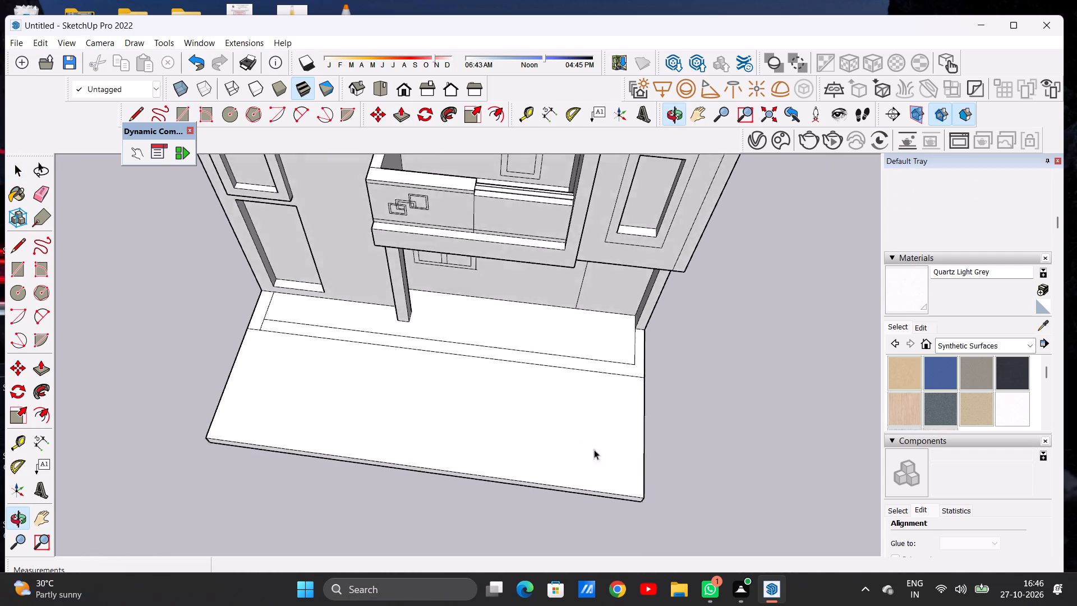
middle_click_drag(594, 449, 591, 456)
scroll(646, 361, "down", 8)
middle_click_drag(546, 370, 576, 398)
scroll(466, 374, "up", 4)
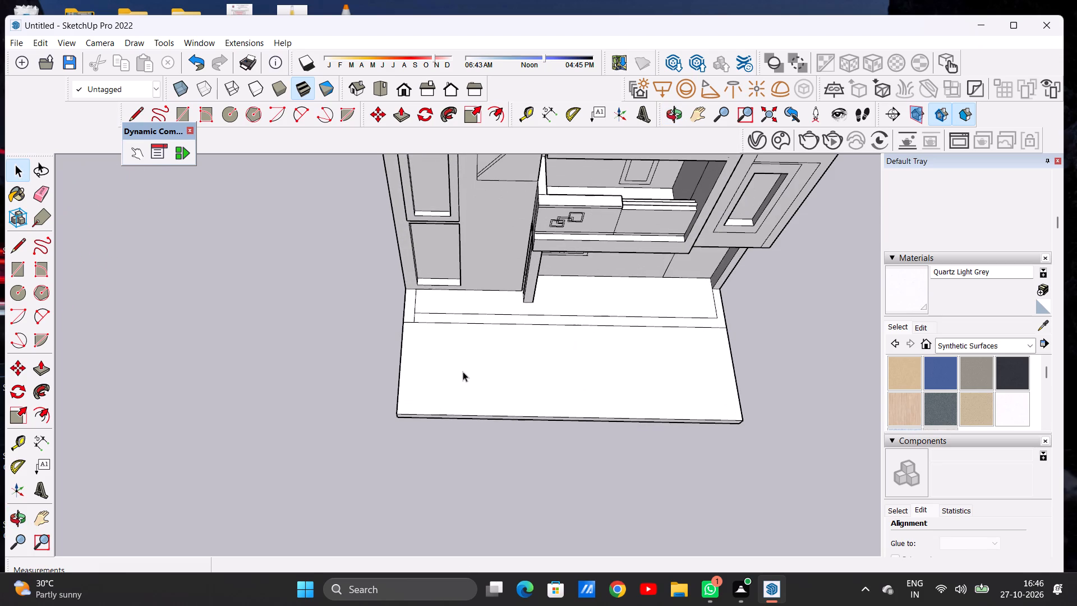
key("l")
scroll(455, 383, "up", 9)
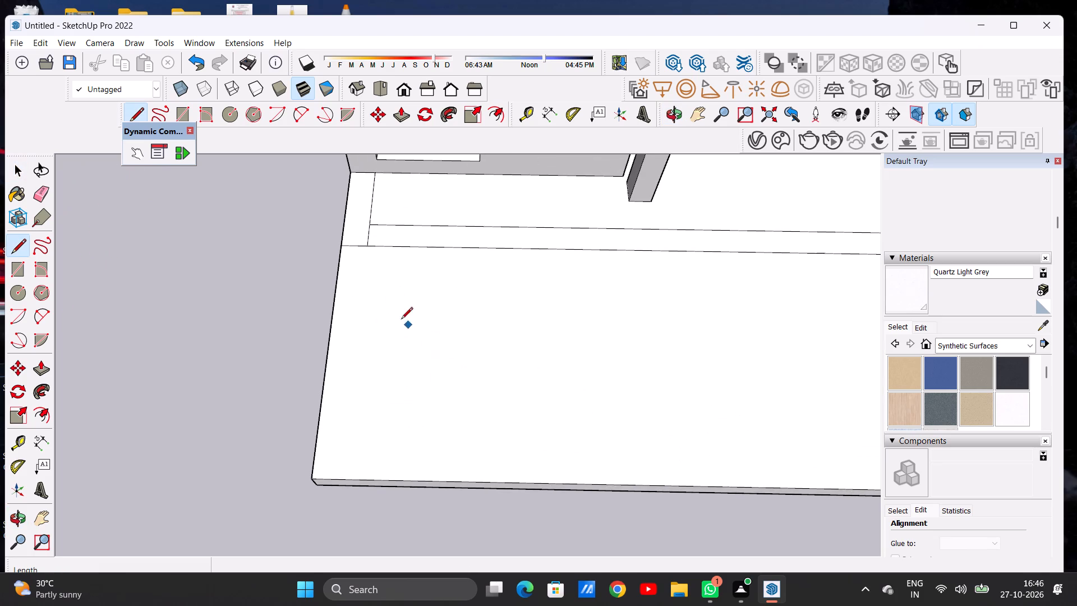
left_click(369, 248)
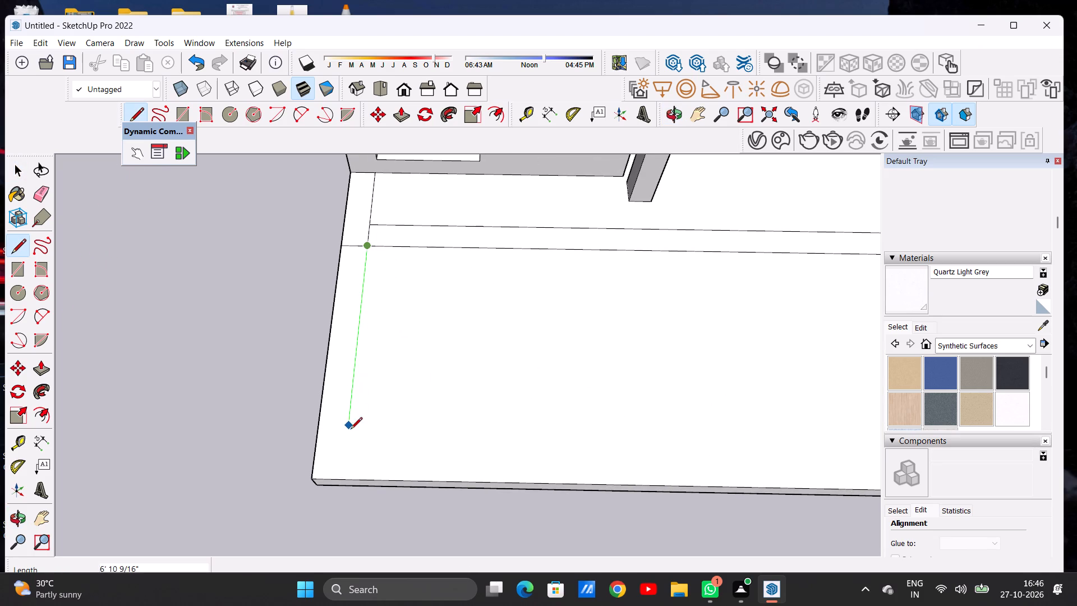
left_click(346, 452)
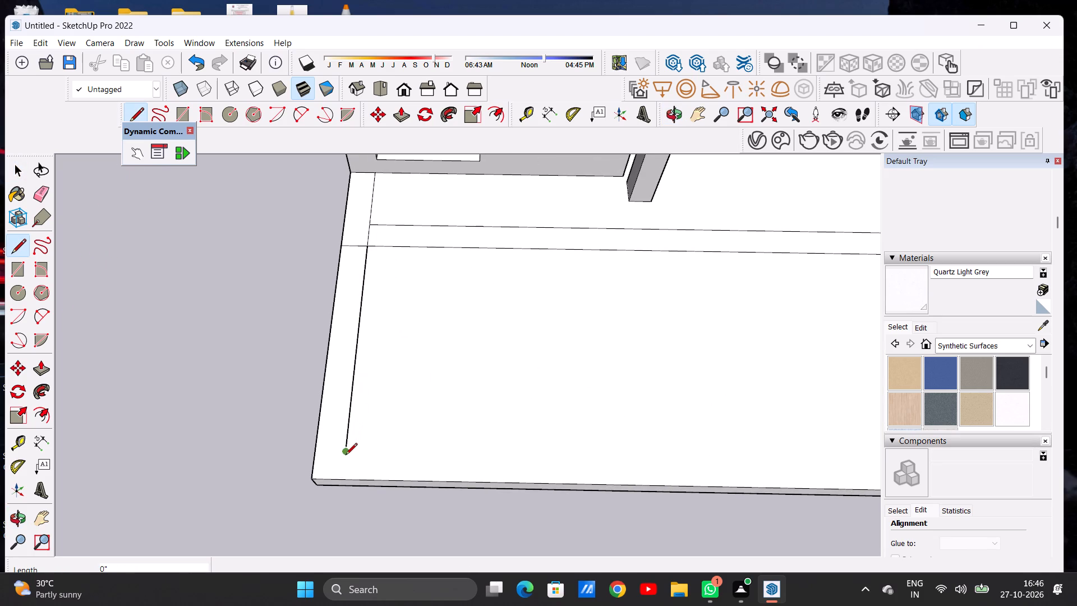
Draw a line about 26' 7" long along the slab's front, inset from its edge, from the side line's end.
left_click(346, 456)
scroll(391, 452, "down", 9)
scroll(388, 460, "up", 1)
scroll(386, 451, "down", 3)
scroll(389, 451, "up", 1)
scroll(390, 451, "down", 2)
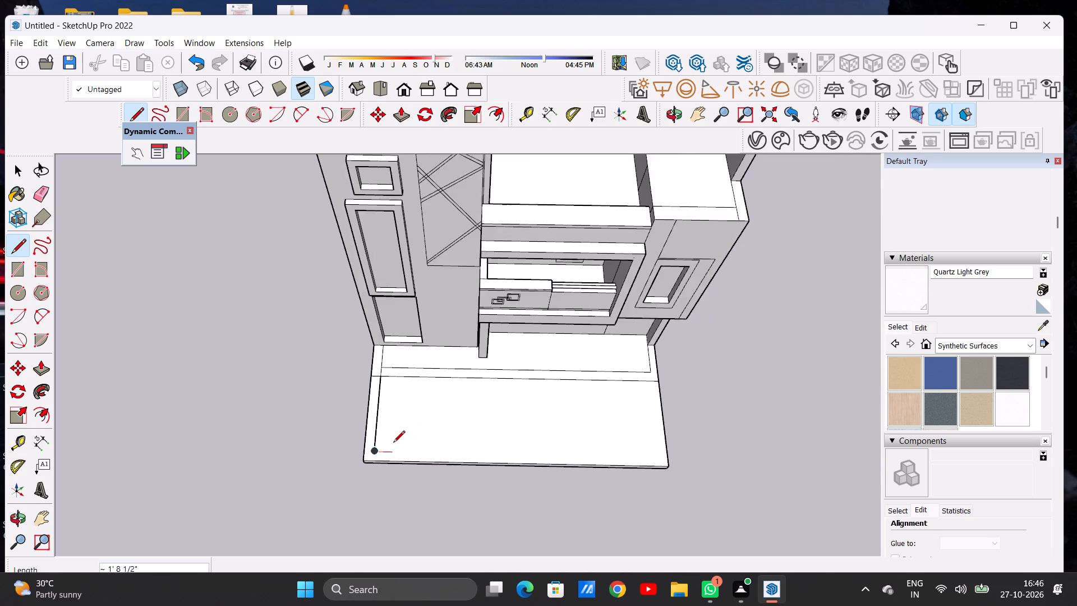
scroll(393, 443, "down", 1)
scroll(628, 462, "up", 3)
scroll(628, 462, "down", 1)
scroll(628, 462, "up", 4)
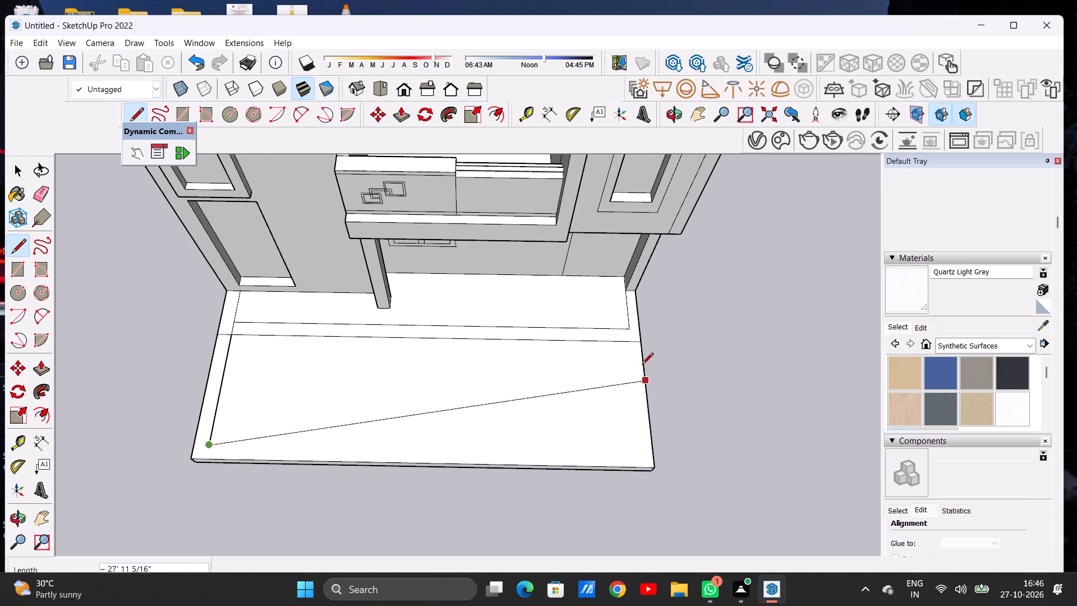
left_click(636, 453)
key("space")
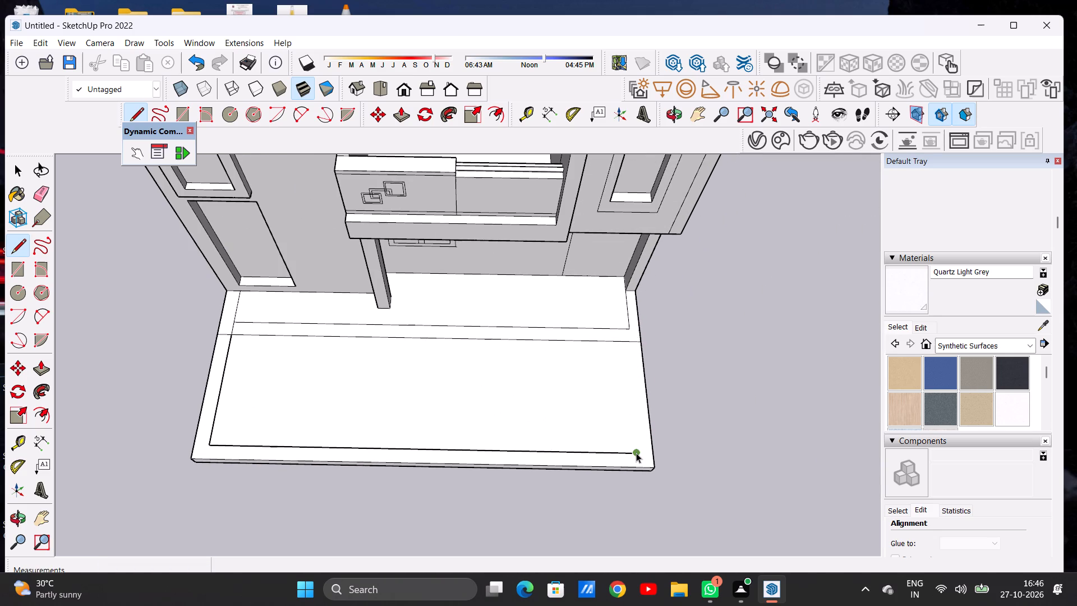
Draw the slab's inset side line about 8' 8" long from the plinth's inset corner opposite the tower, joining it to the front line's end.
type("L")
scroll(633, 327, "up", 5)
scroll(602, 350, "down", 3)
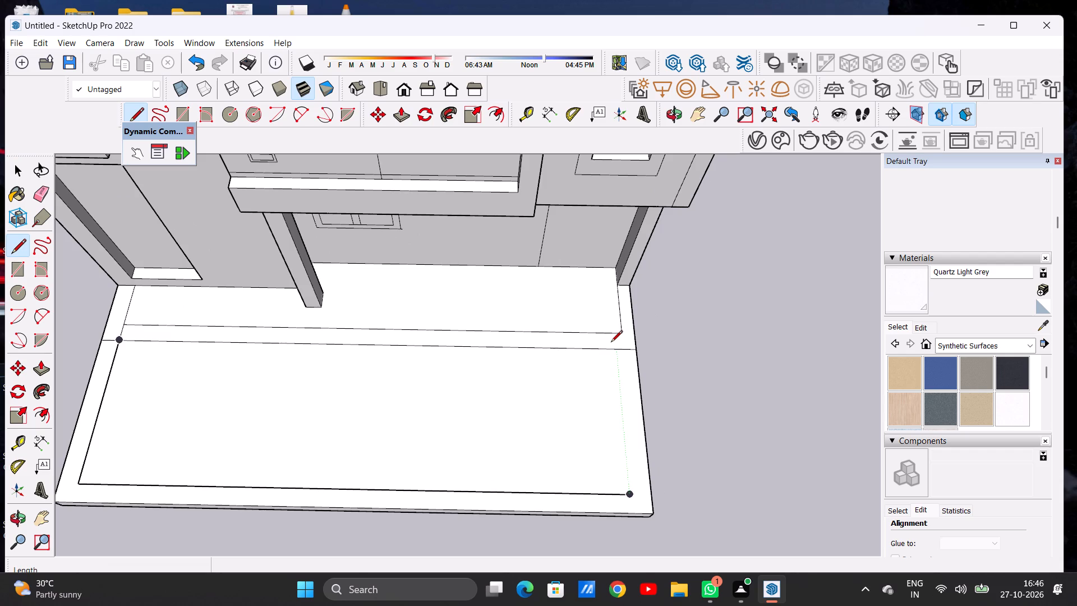
scroll(615, 339, "up", 4)
left_click(624, 333)
scroll(618, 326, "down", 5)
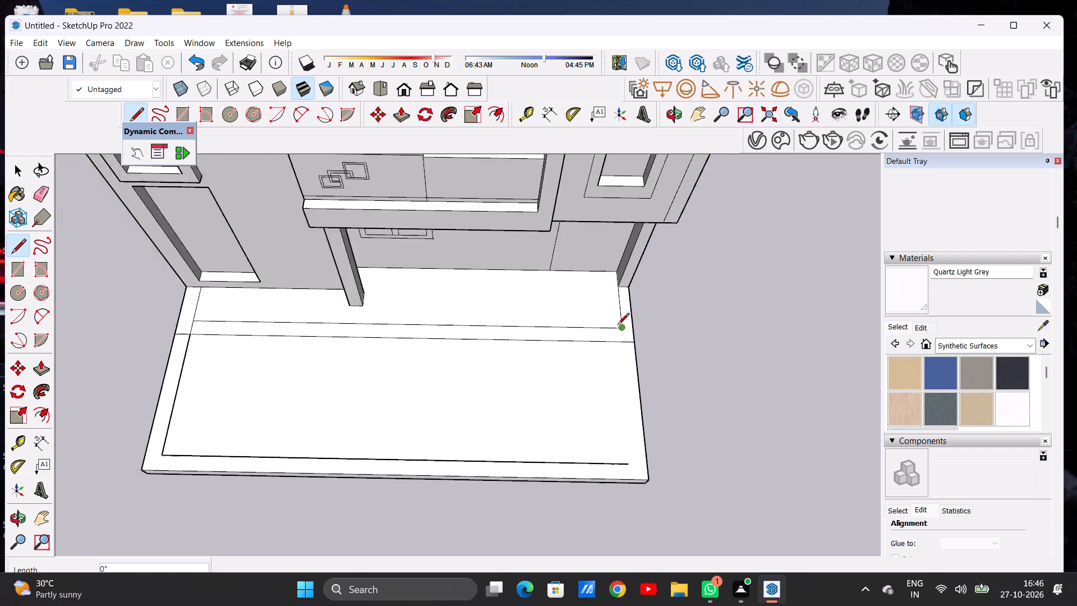
scroll(618, 325, "down", 8)
scroll(624, 379, "up", 15)
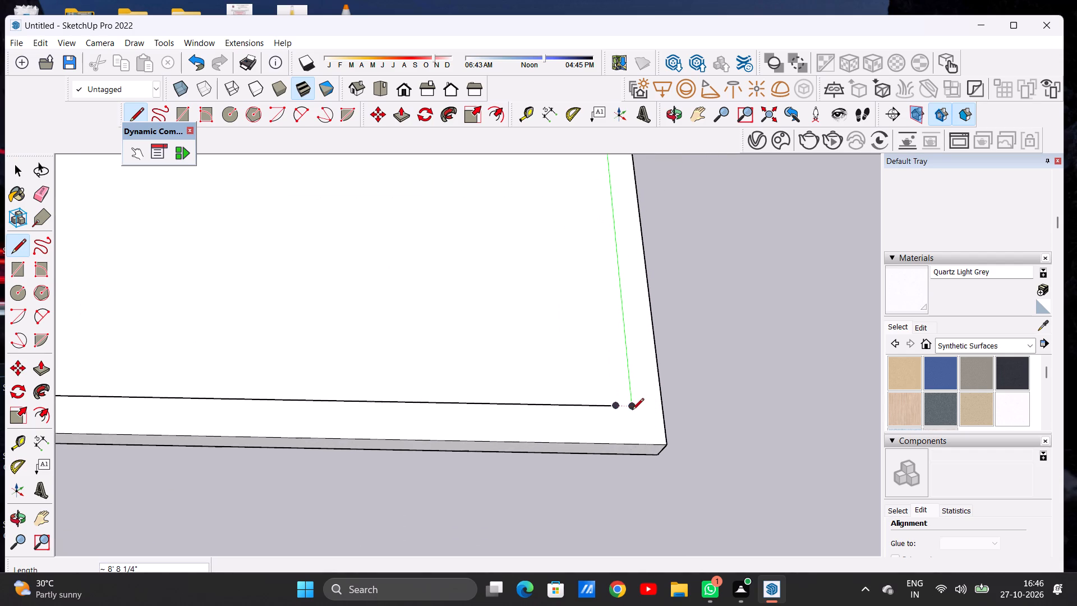
left_click(629, 410)
left_click(615, 408)
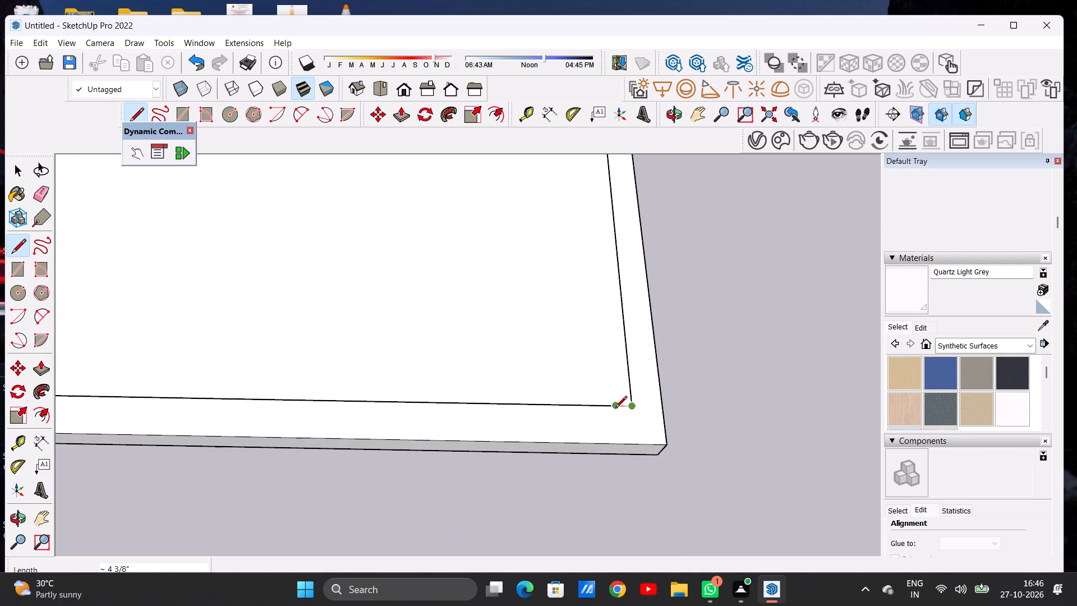
key("space")
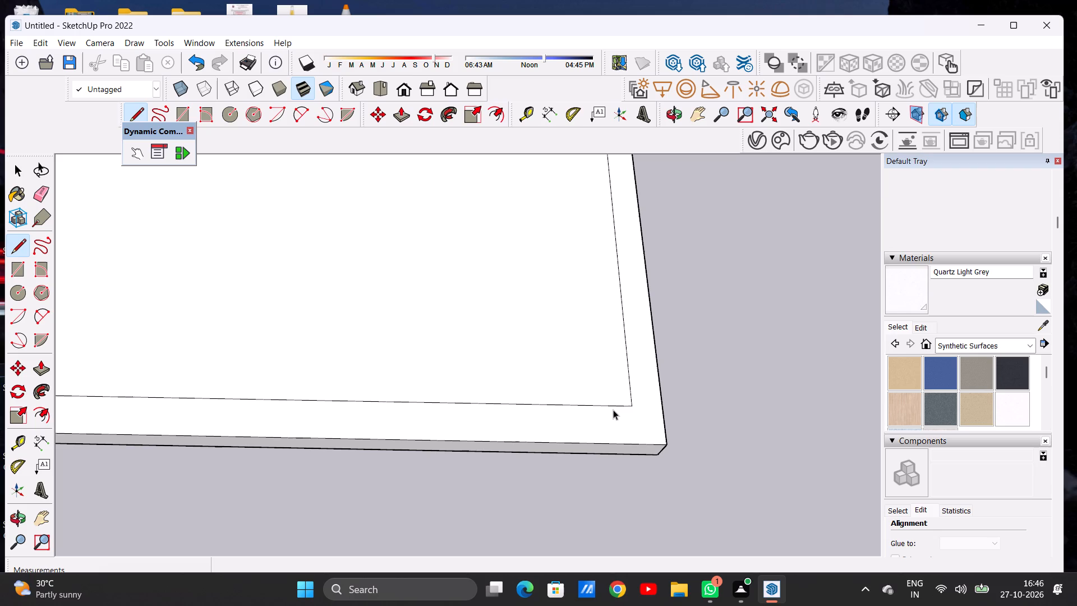
Erase the plinth's old front inset line and the seam between plinth and slab, including its short piece across the border opposite the tower.
scroll(620, 414, "down", 19)
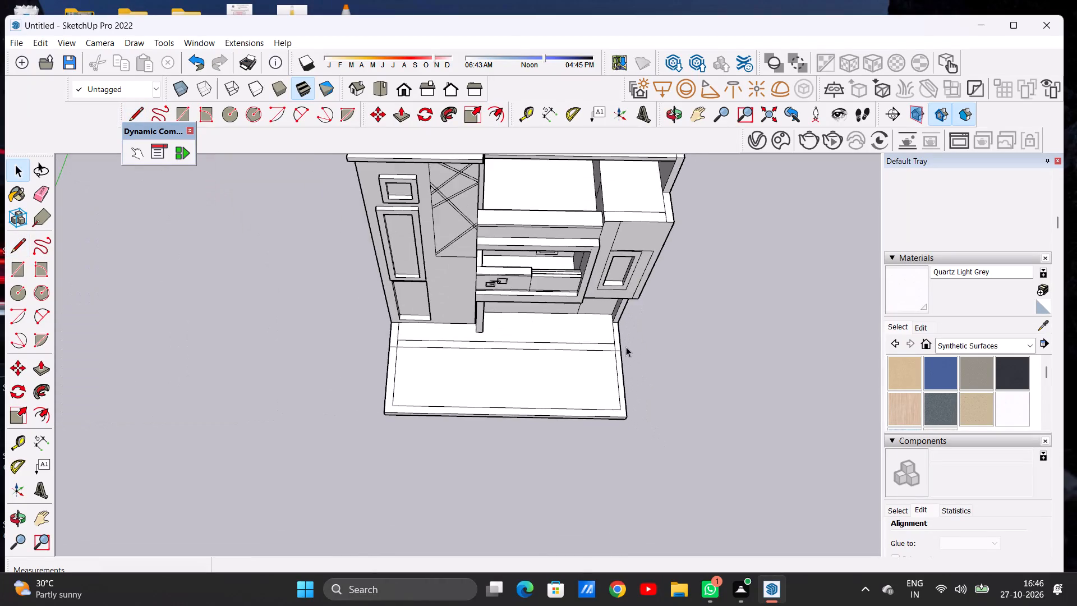
scroll(626, 347, "up", 17)
key("e")
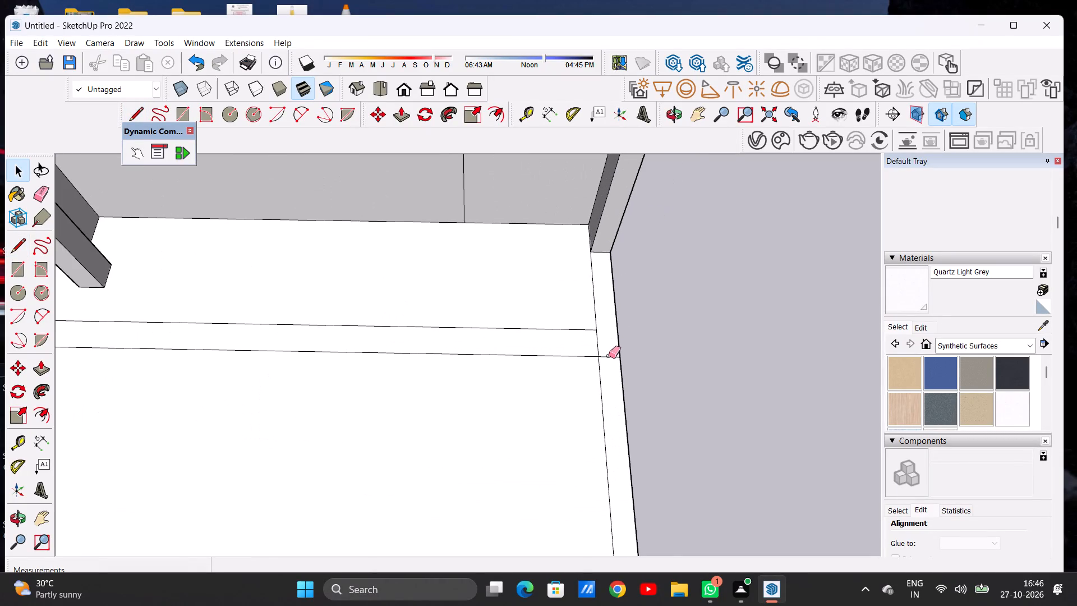
left_click_drag(609, 357, 610, 369)
left_click_drag(550, 320, 547, 338)
left_click_drag(539, 350, 538, 366)
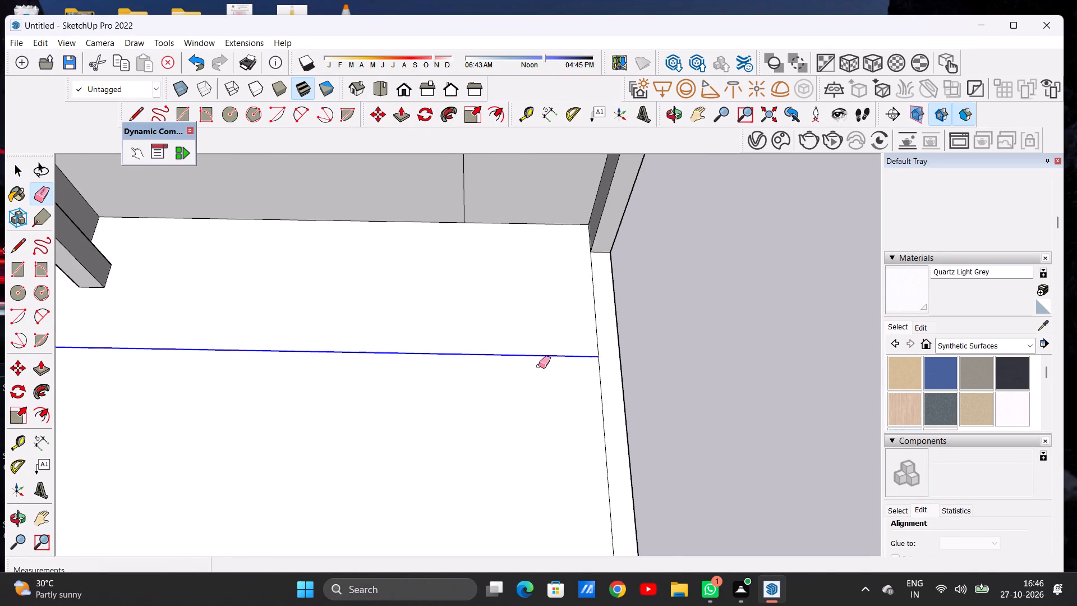
key("space")
Erase the short leftover seam line across the border strip on the tower side.
scroll(581, 348, "down", 4)
scroll(582, 348, "up", 1)
scroll(584, 349, "down", 11)
scroll(375, 343, "down", 1)
scroll(365, 347, "up", 7)
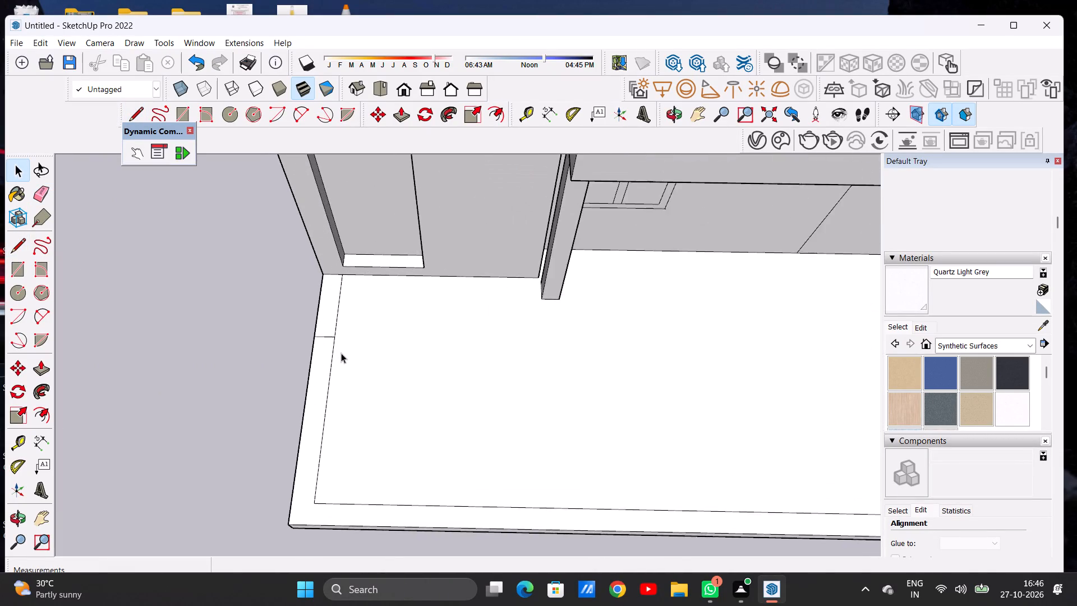
scroll(341, 353, "up", 5)
key("e")
left_click_drag(316, 326, 314, 339)
key("space")
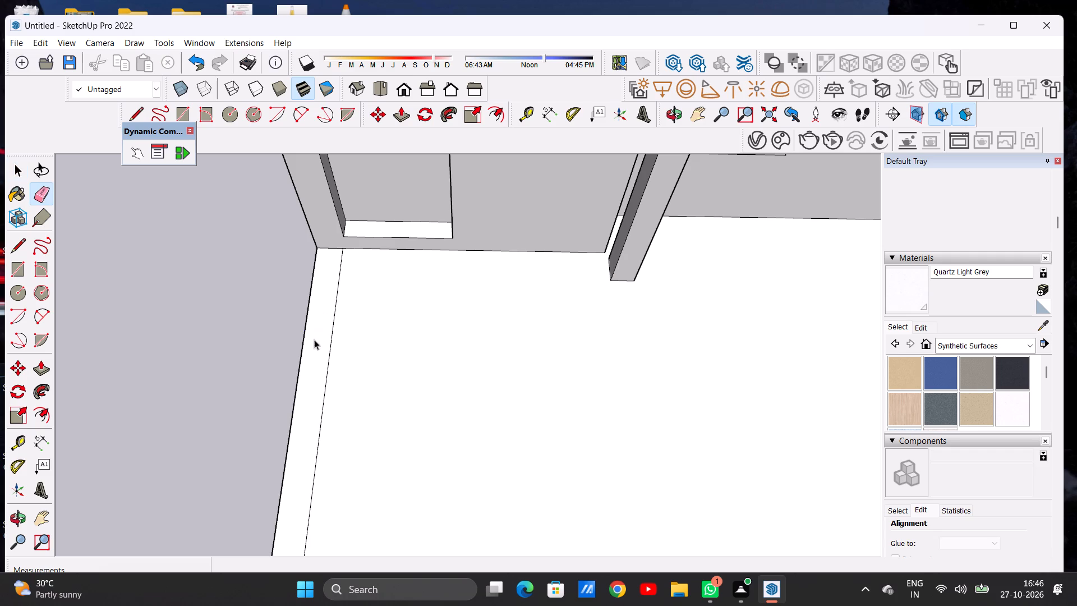
Draw a line about 8 1/8" long from the inset border's front corner opposite the tower to the slab's outer side edge.
scroll(392, 346, "down", 18)
middle_click_drag(527, 383, 514, 281)
scroll(592, 403, "up", 5)
middle_click_drag(590, 404, 474, 303)
scroll(542, 412, "up", 8)
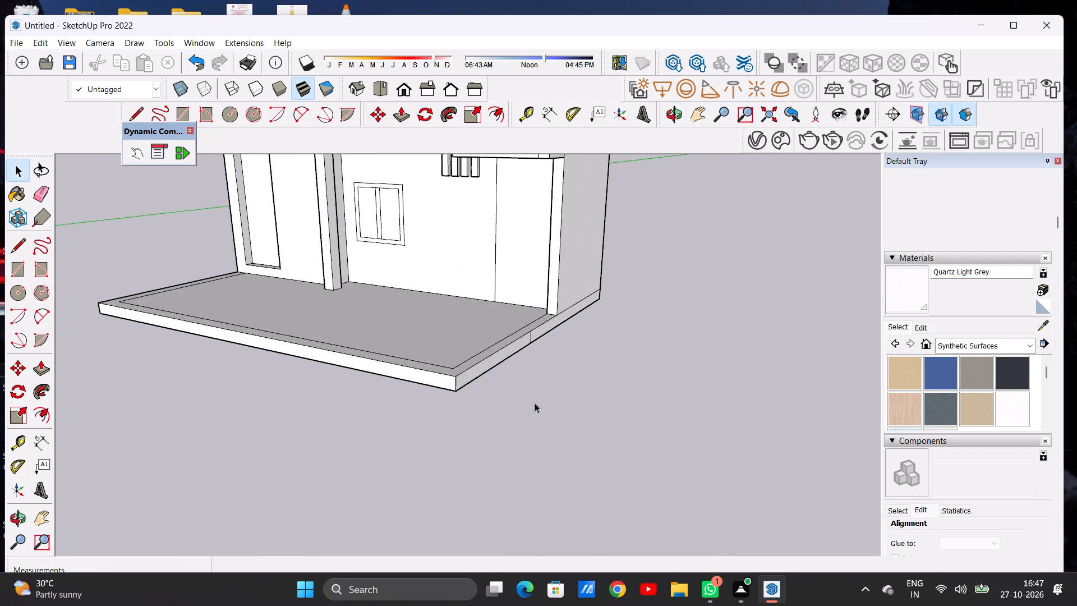
middle_click_drag(498, 358, 521, 444)
scroll(556, 407, "down", 5)
middle_click_drag(502, 436, 597, 461)
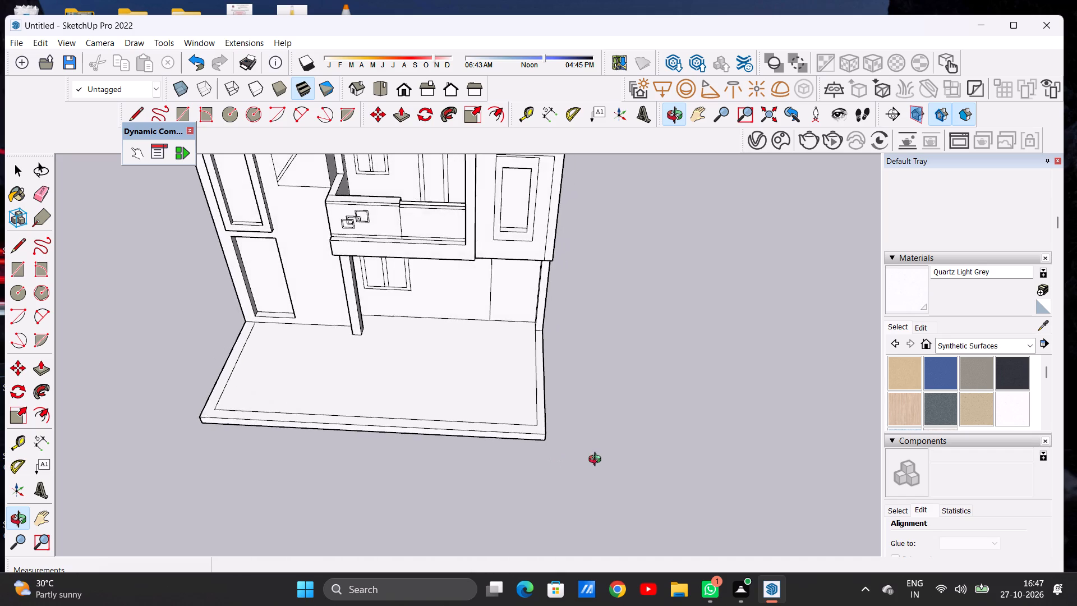
middle_click_drag(597, 461, 600, 468)
scroll(546, 446, "up", 2)
scroll(545, 441, "down", 1)
scroll(545, 440, "up", 11)
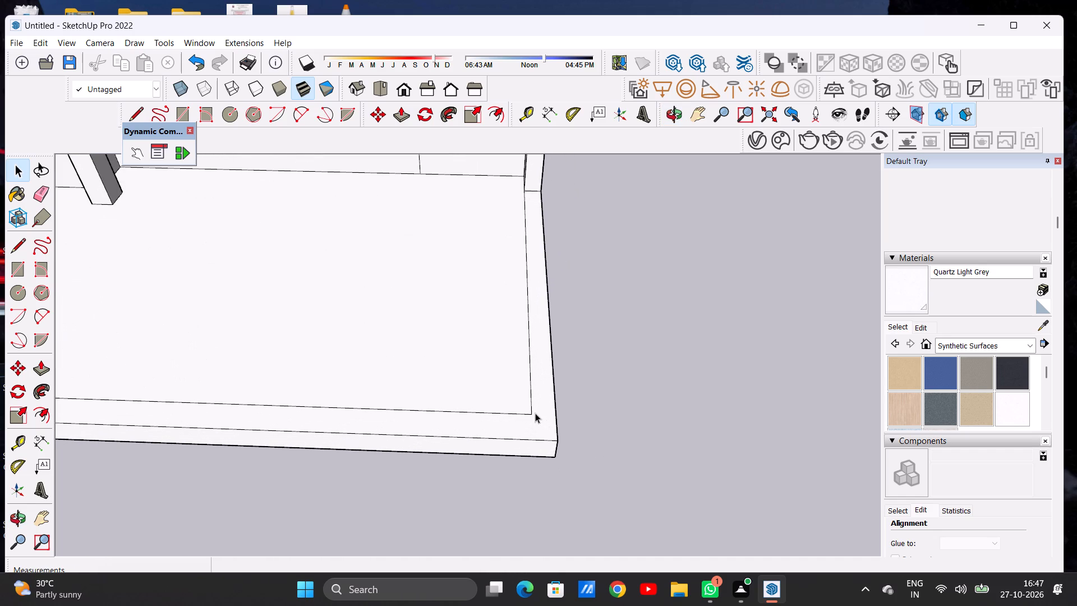
key("l")
left_click(530, 413)
left_click(553, 415)
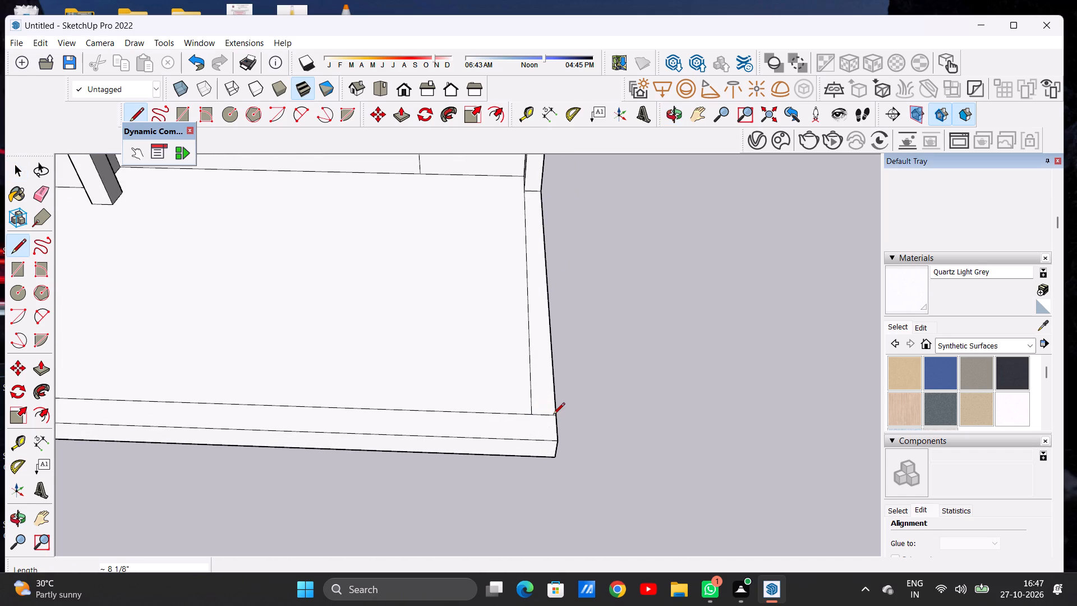
key("space")
Push/Pull the side border strip opposite the tower up about 4' 1" to form a low boundary wall.
scroll(532, 463, "down", 20)
scroll(532, 463, "down", 1)
middle_click_drag(586, 448, 531, 434)
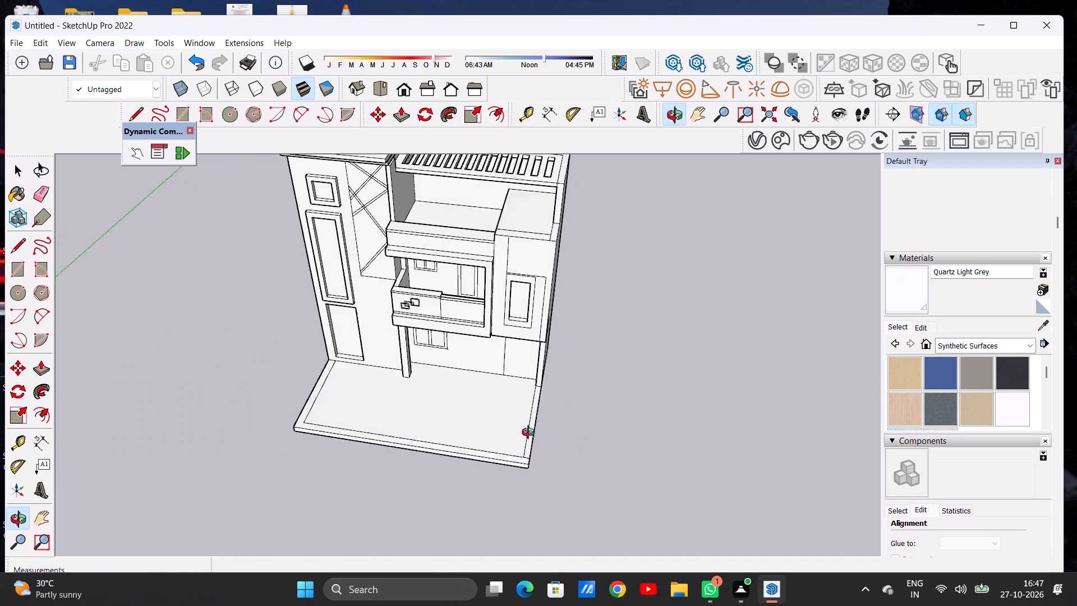
middle_click_drag(531, 434, 443, 419)
key("p")
scroll(500, 446, "up", 11)
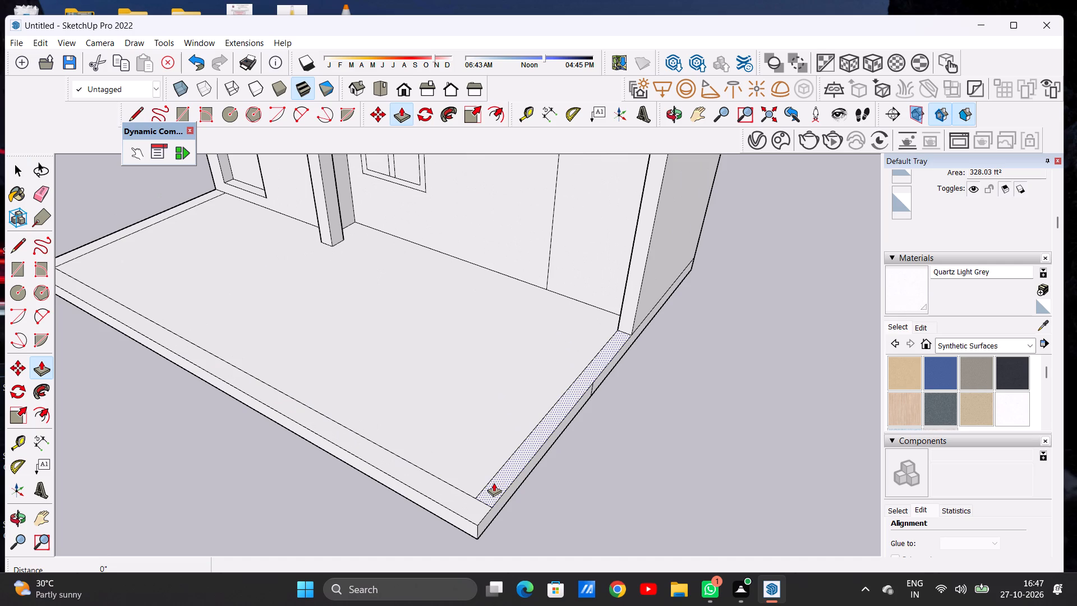
left_click(494, 483)
scroll(505, 447, "down", 8)
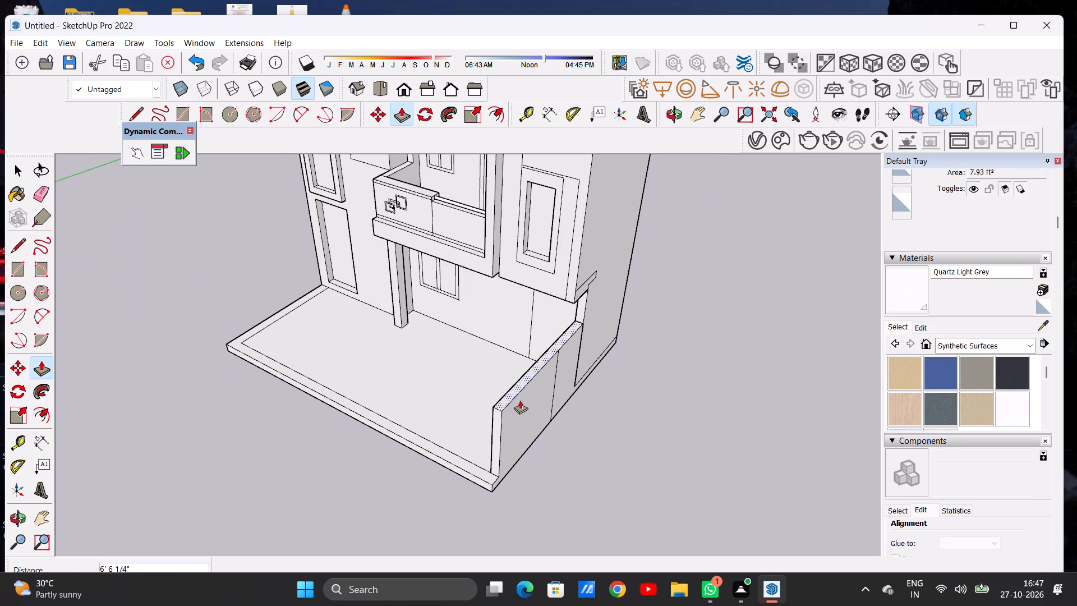
left_click(508, 426)
key("space")
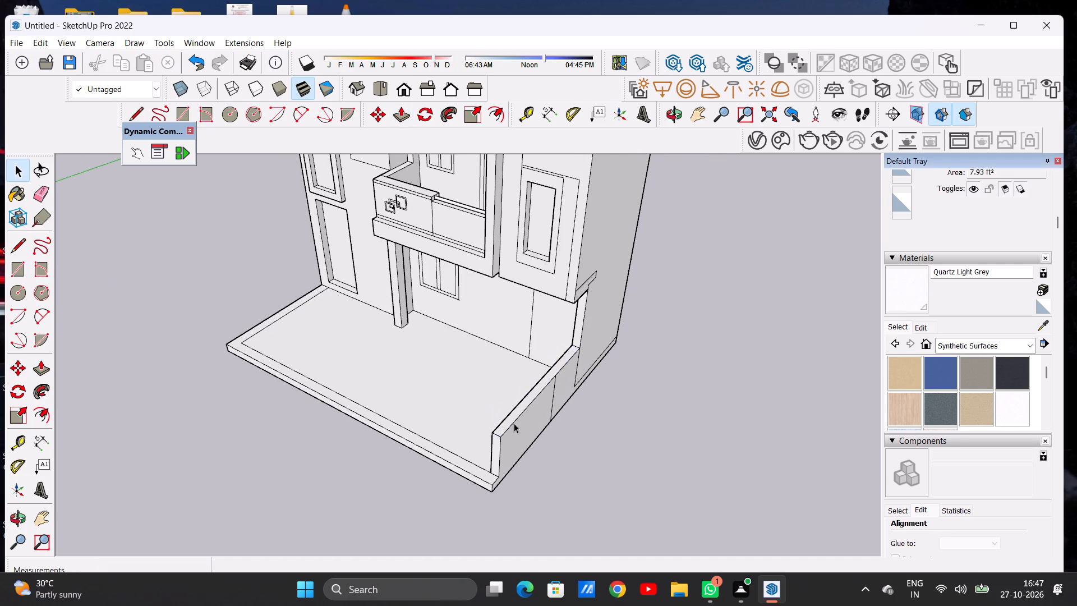
Draw a line about 10 9/16" long across the slab's front border strip, just in from the side wall's inner face.
scroll(533, 417, "down", 5)
middle_click_drag(572, 399, 685, 278)
middle_click_drag(492, 372, 658, 344)
scroll(552, 400, "up", 6)
middle_click_drag(574, 402, 452, 456)
scroll(563, 416, "down", 6)
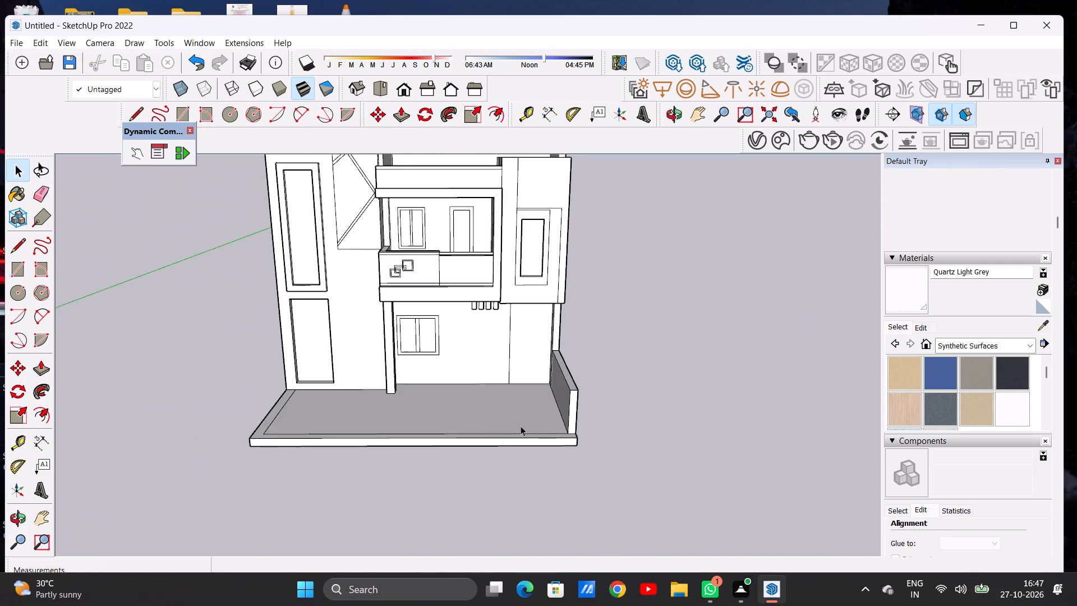
middle_click_drag(513, 429, 498, 508)
scroll(544, 471, "up", 5)
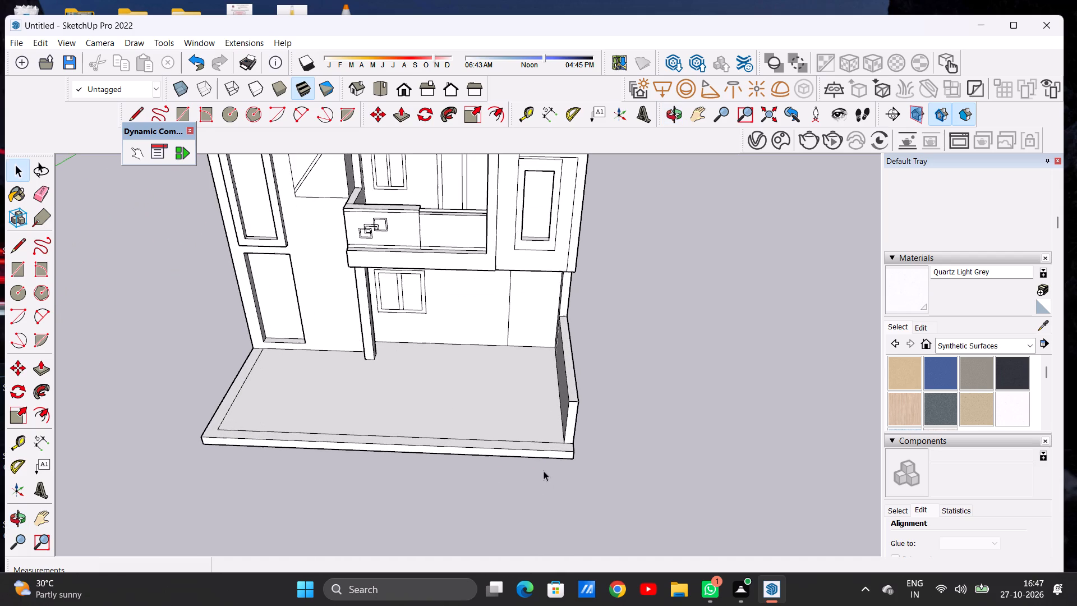
scroll(555, 462, "up", 5)
key("l")
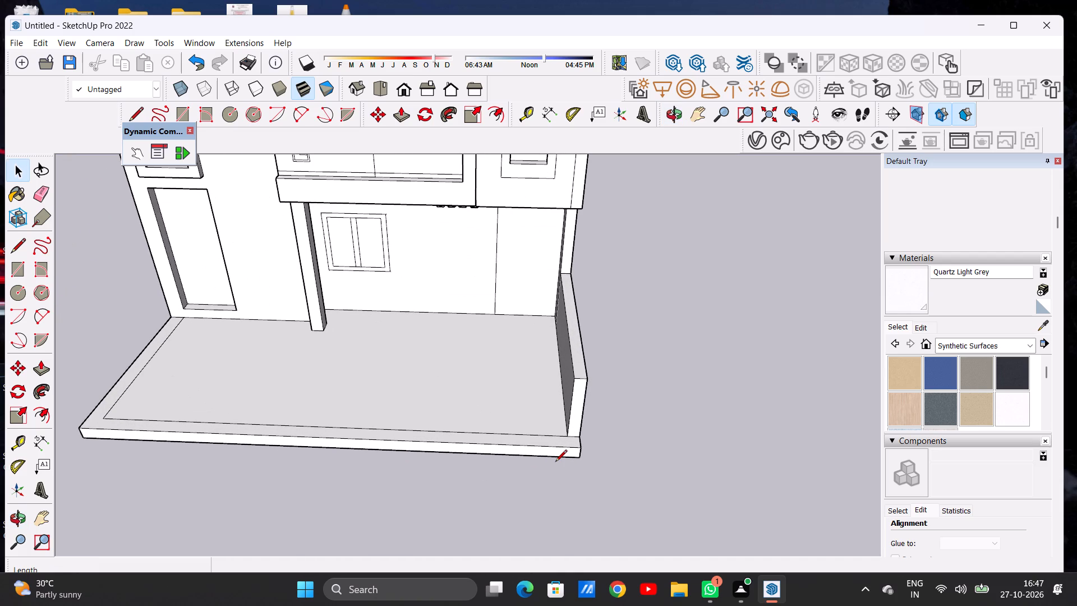
scroll(555, 462, "up", 4)
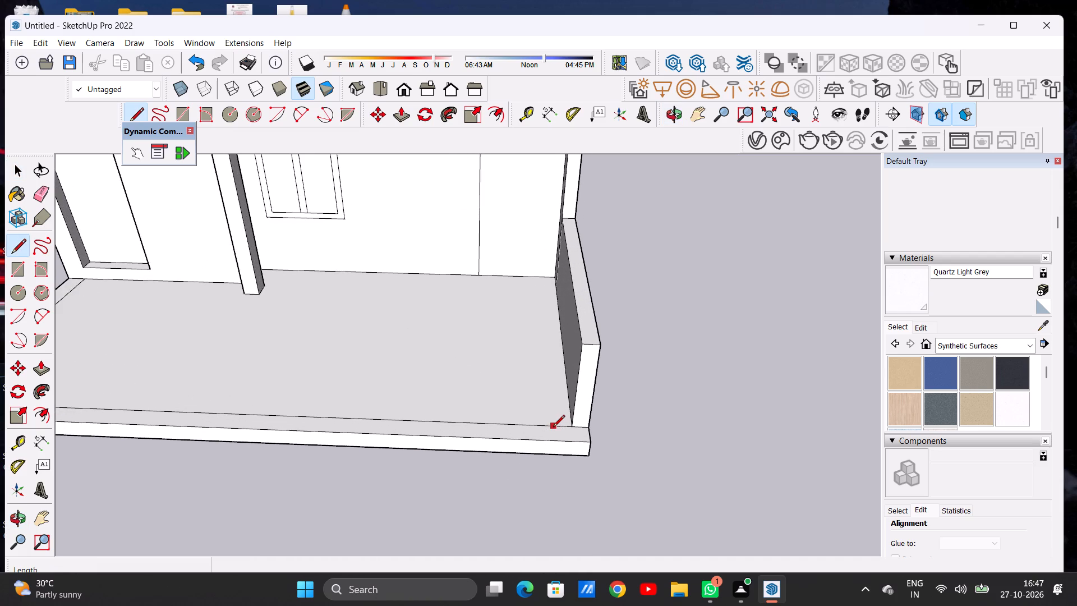
left_click(553, 428)
left_click(550, 443)
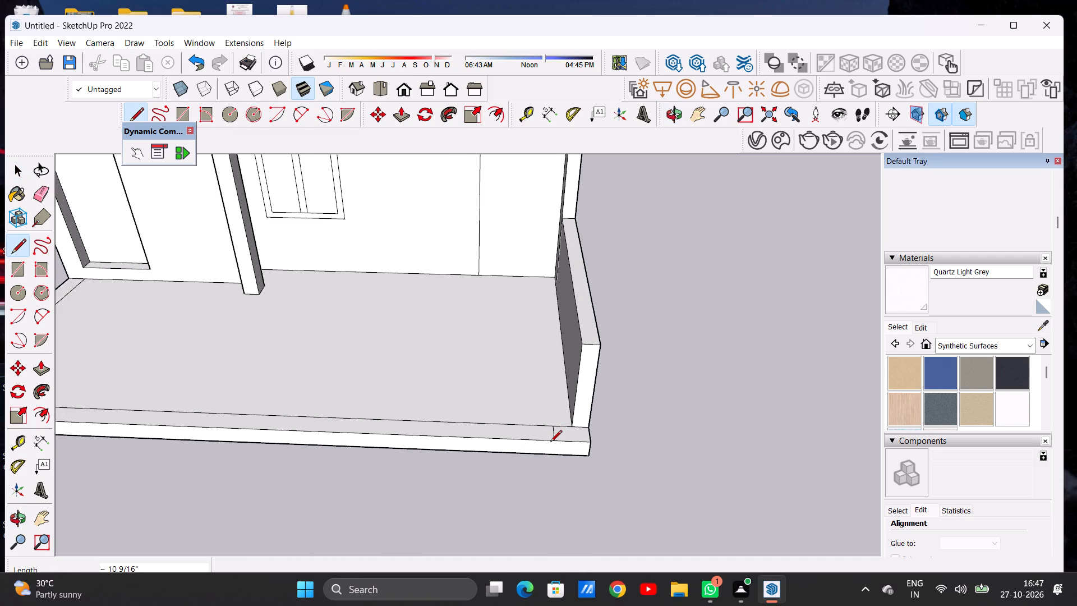
Push/Pull the marked-off front corner rectangle up to the side wall's top and about 7" beyond it to form a corner post.
key("p")
left_click(578, 430)
scroll(602, 407, "down", 8)
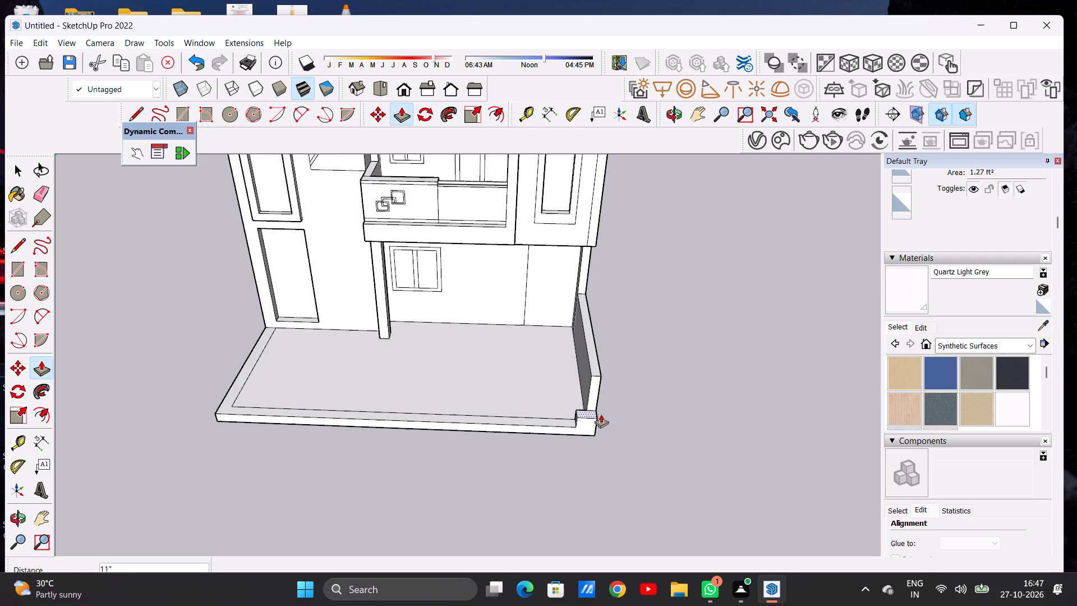
scroll(606, 371, "up", 6)
scroll(593, 378, "up", 16)
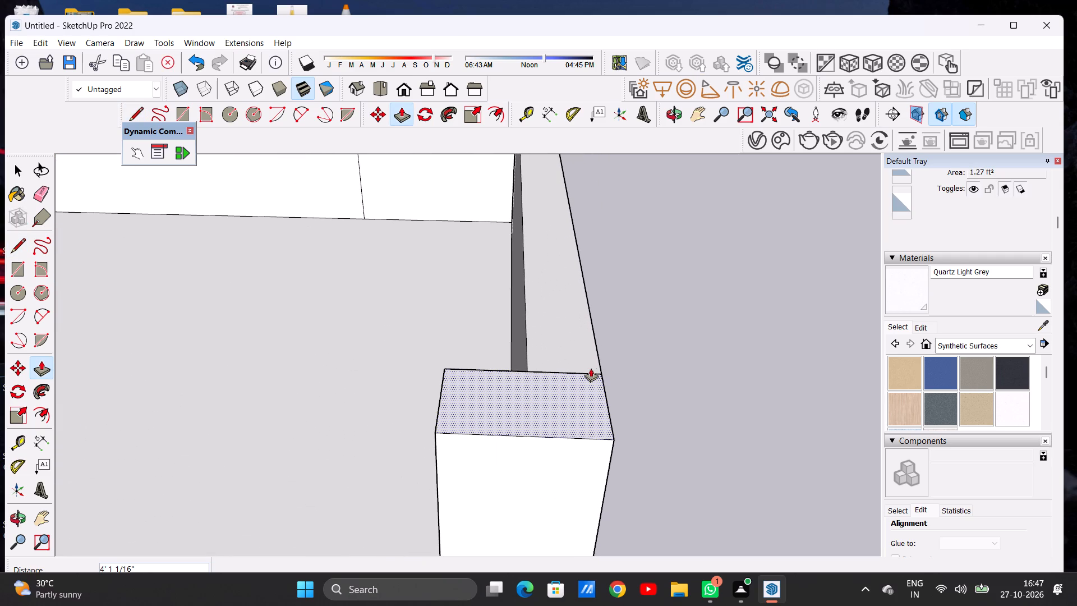
left_click(601, 375)
left_click(582, 405)
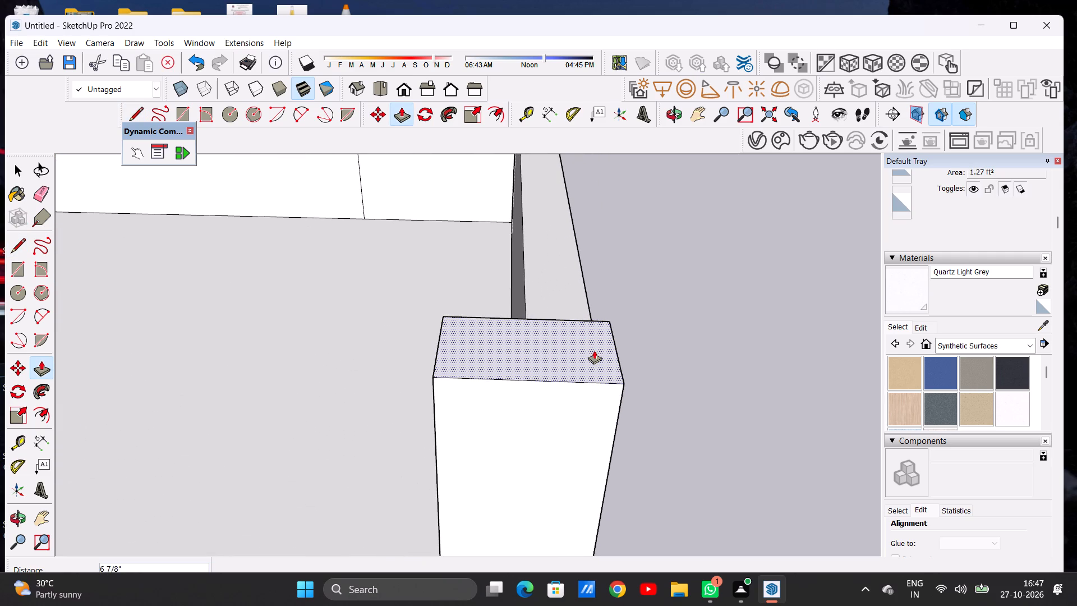
left_click(594, 350)
key("space")
Examine the new side wall and corner post from the side, the front and above.
scroll(578, 387, "down", 4)
middle_click_drag(627, 401, 421, 362)
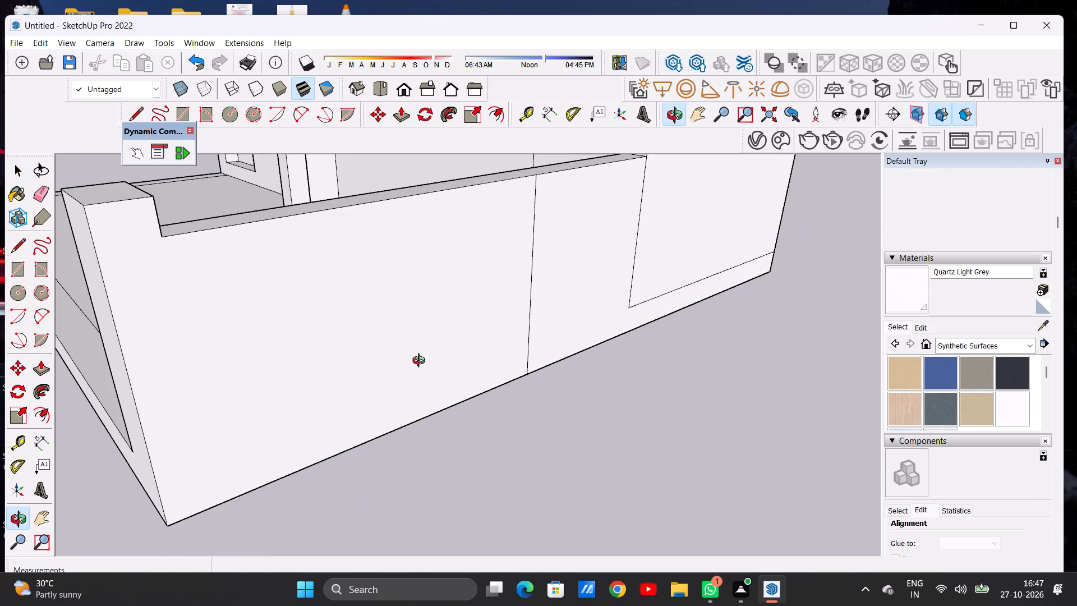
middle_click_drag(421, 362, 422, 362)
scroll(487, 380, "down", 1)
scroll(487, 380, "up", 1)
scroll(488, 380, "down", 16)
middle_click_drag(403, 388, 632, 338)
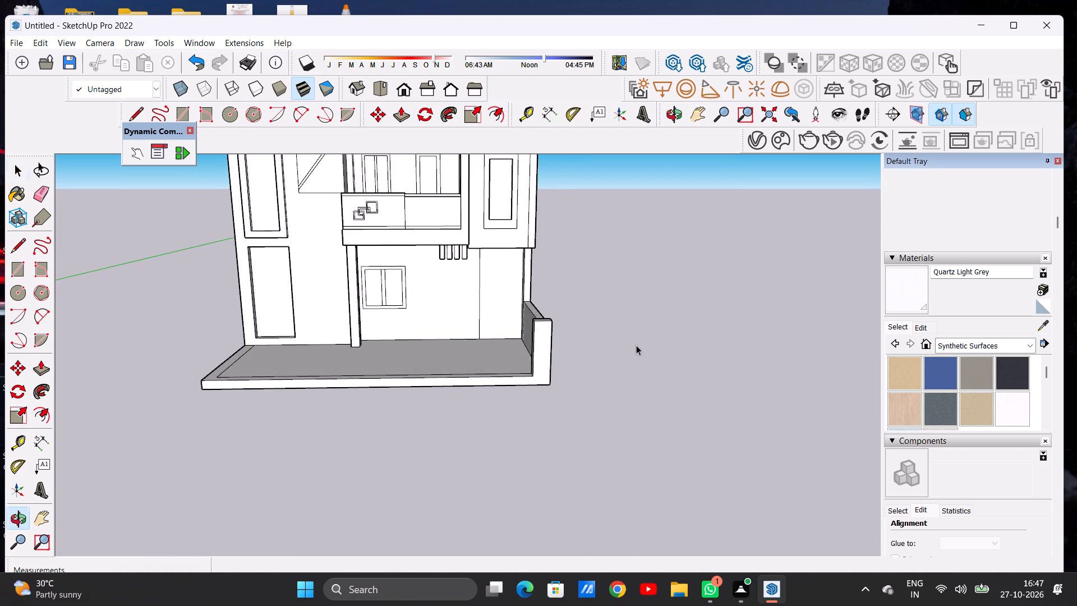
scroll(638, 346, "down", 7)
middle_click_drag(553, 362, 524, 458)
scroll(671, 337, "down", 5)
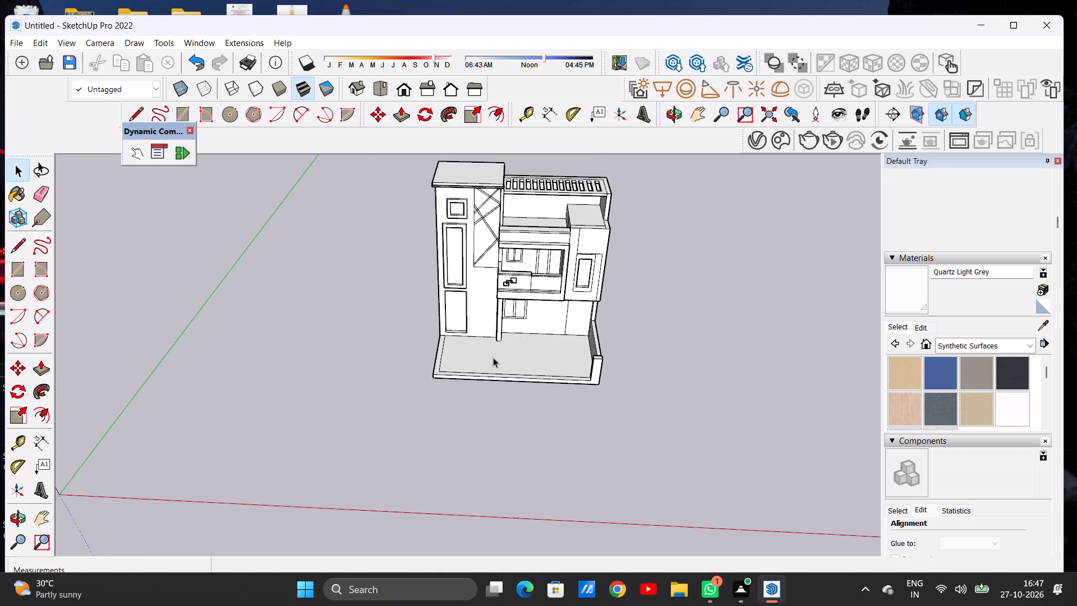
Examine the slab's open front border and its tower-side corner from above.
middle_click_drag(484, 357, 485, 431)
scroll(457, 352, "up", 8)
middle_click_drag(458, 347, 467, 368)
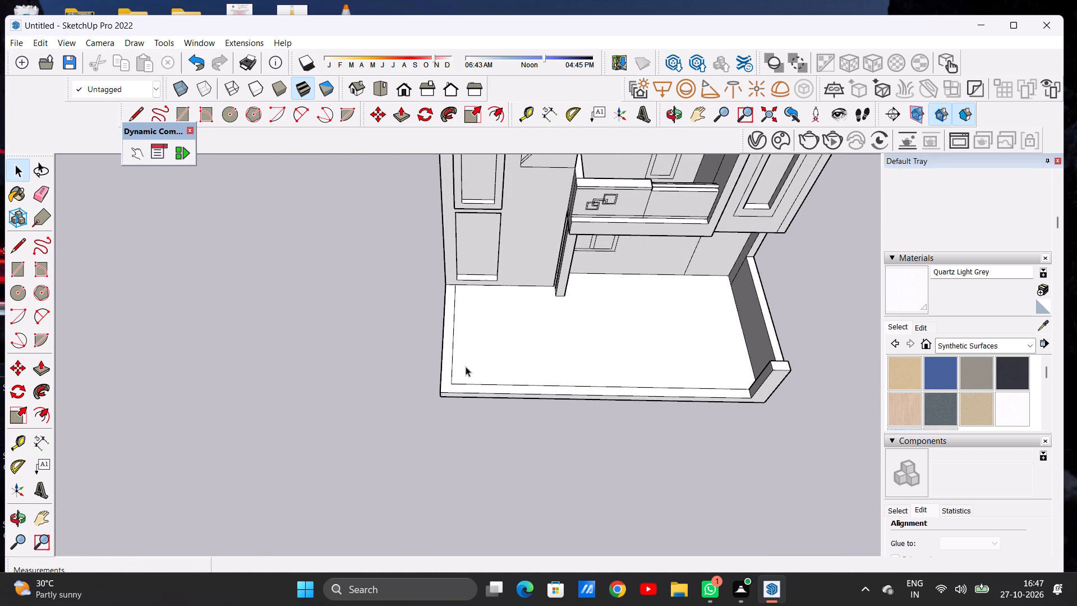
scroll(431, 356, "down", 1)
scroll(468, 383, "up", 5)
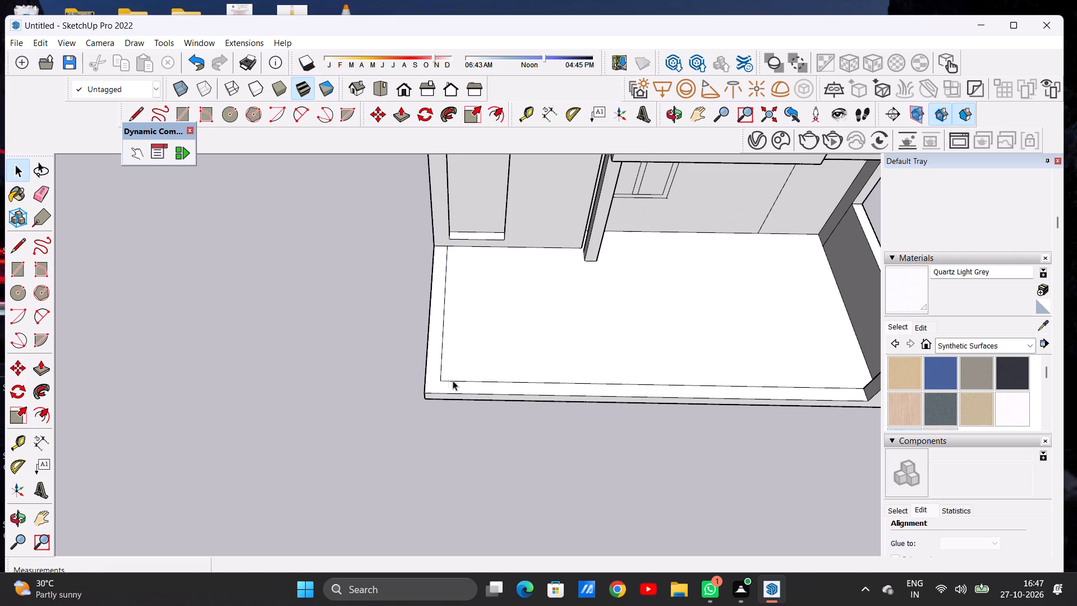
middle_click_drag(443, 378, 447, 399)
middle_click_drag(447, 399, 453, 405)
middle_click(453, 405)
middle_click_drag(453, 405, 437, 387)
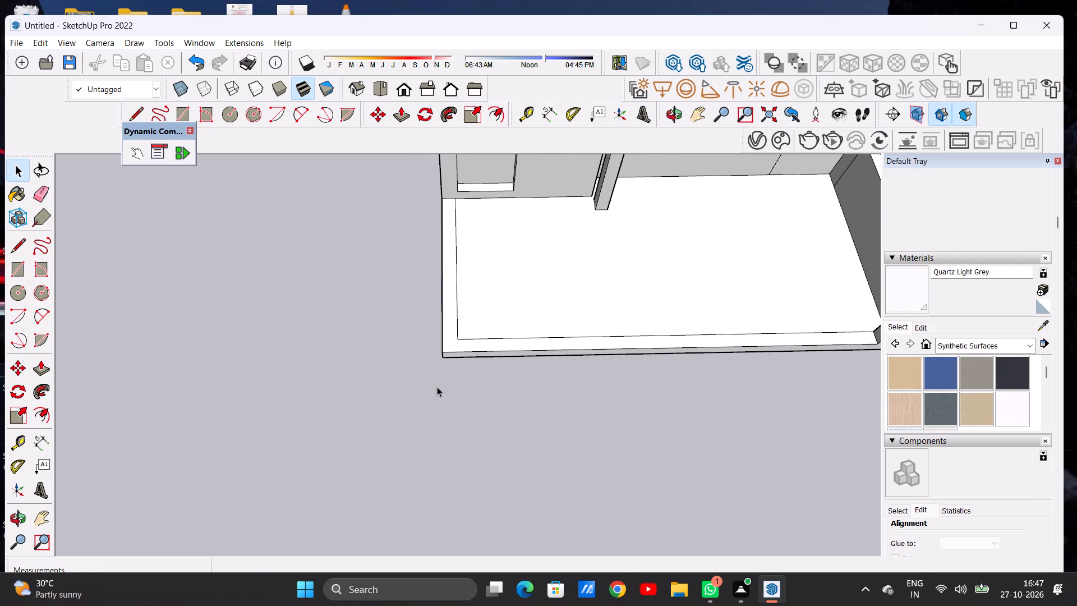
scroll(422, 385, "down", 1)
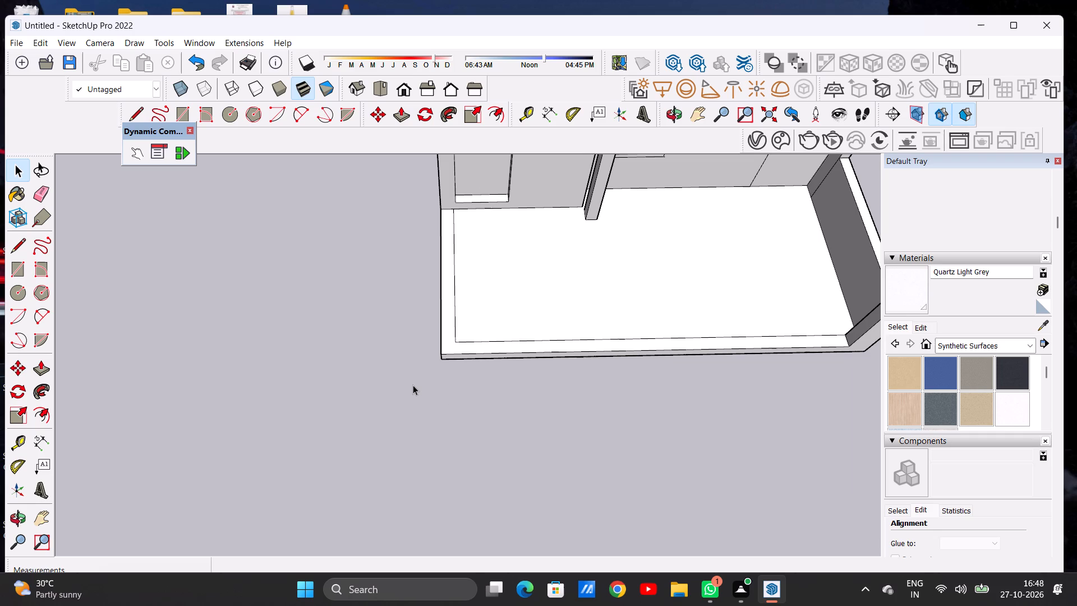
scroll(262, 324, "down", 9)
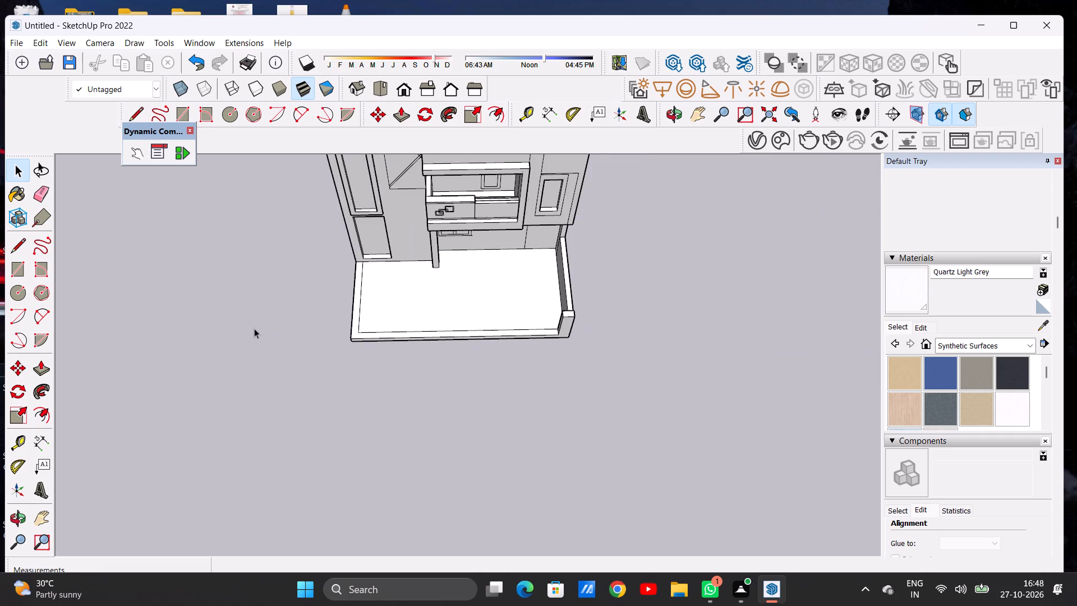
Draw two parallel lines about 10 9/16" long across the slab's front border strip, marking off a small intermediate post rectangle.
scroll(418, 334, "up", 5)
key("l")
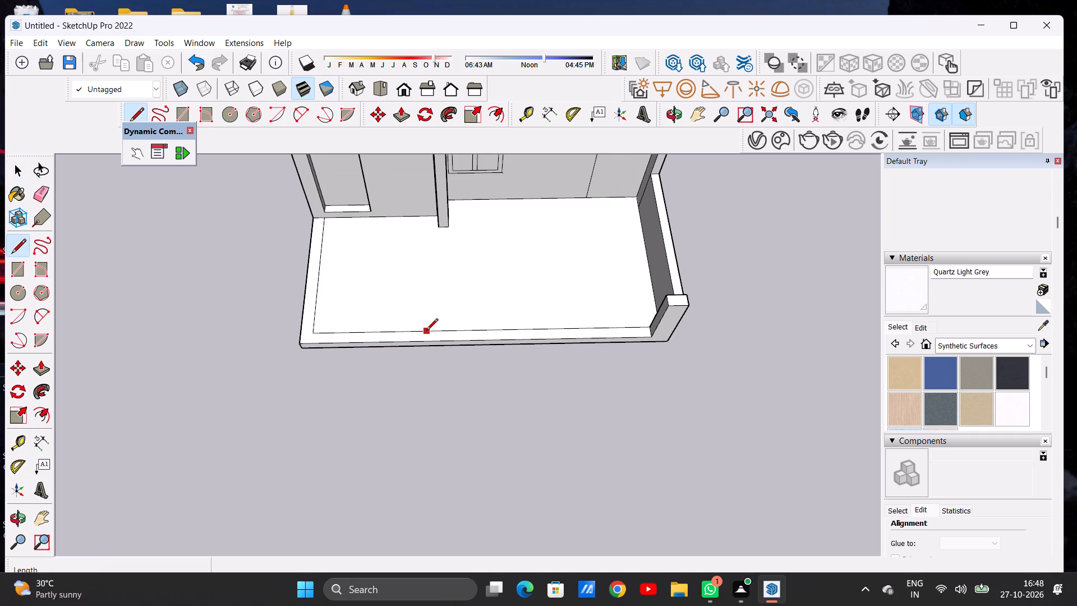
scroll(515, 330, "up", 1)
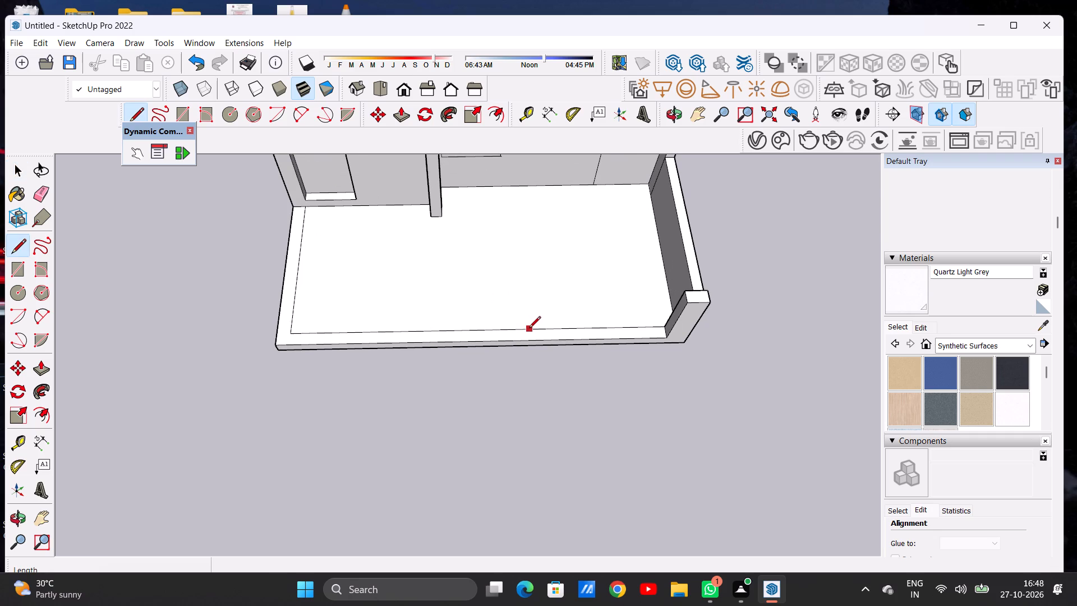
left_click(529, 329)
left_click(532, 340)
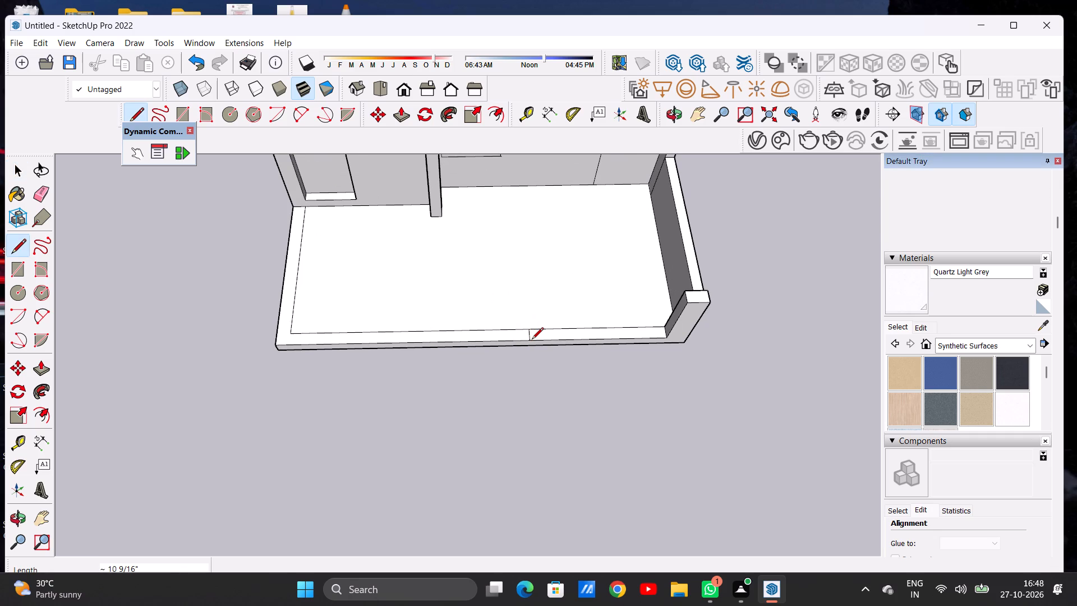
scroll(495, 338, "up", 5)
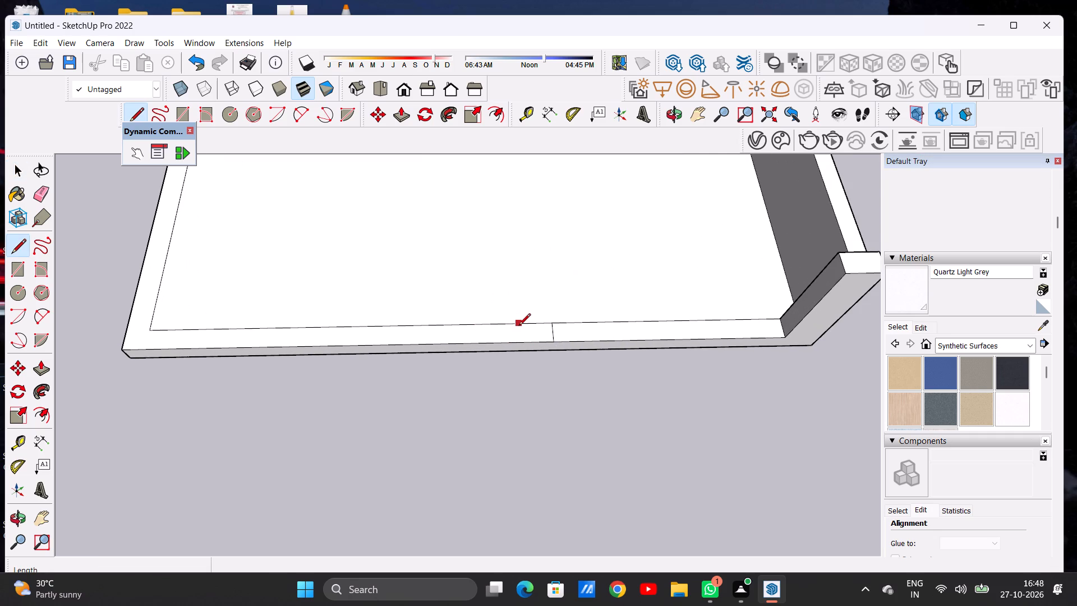
left_click(519, 326)
left_click(518, 345)
key("space")
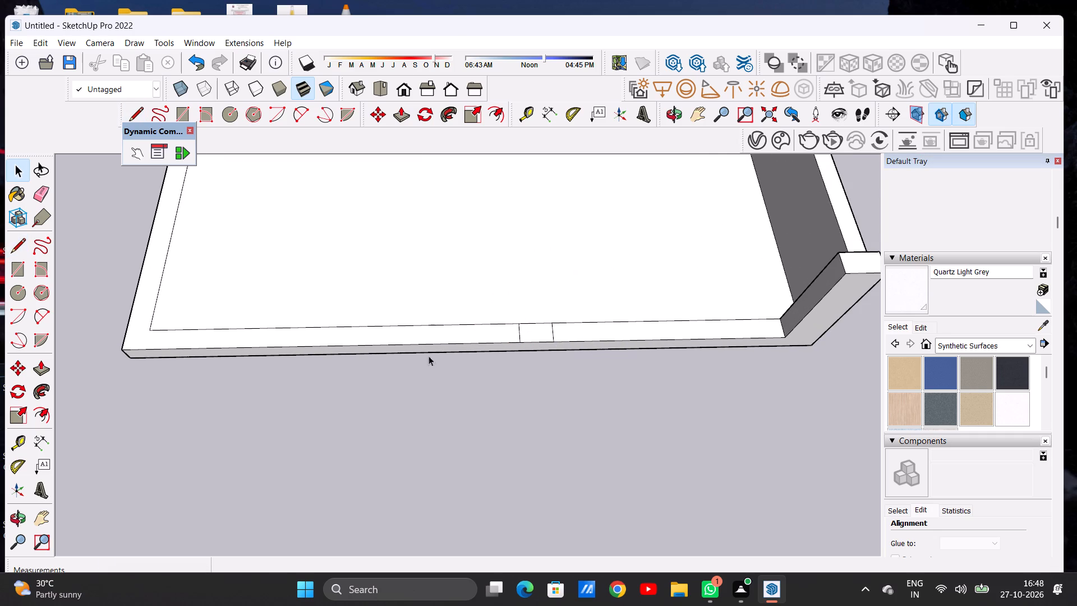
Push/Pull the marked-off rectangle on the front strip up to the height of the corner post.
scroll(383, 368, "down", 13)
middle_click_drag(498, 370, 504, 316)
scroll(467, 352, "up", 6)
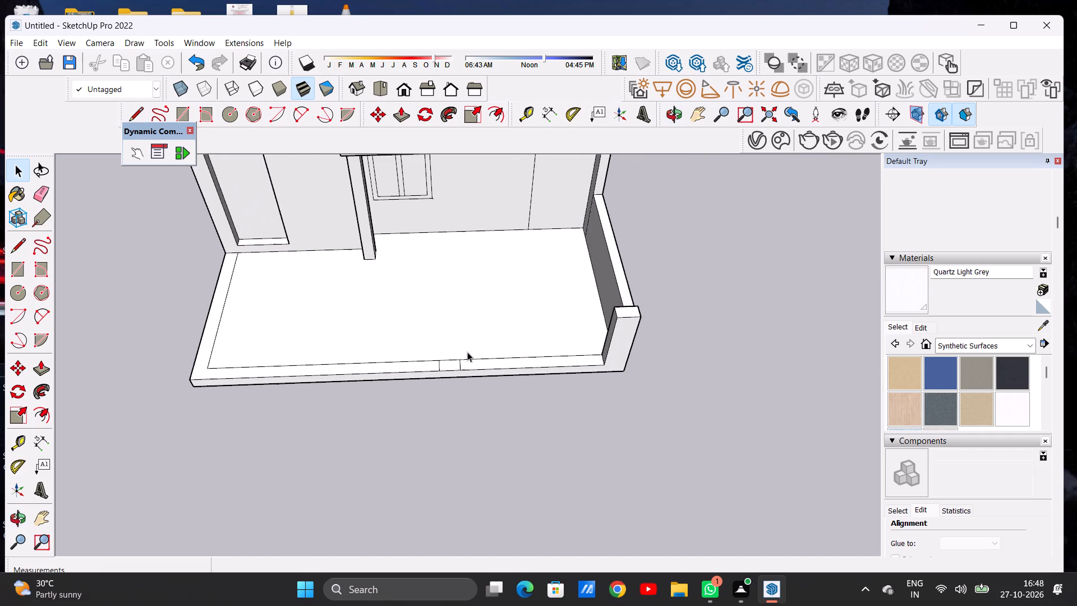
key("p")
scroll(466, 356, "up", 9)
left_click(452, 371)
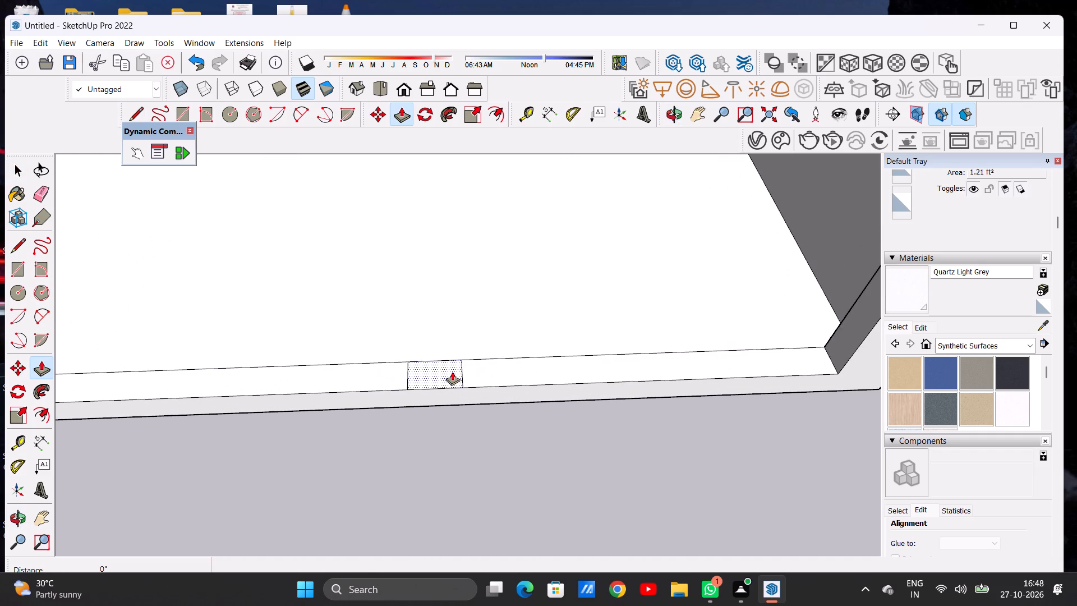
scroll(461, 352, "down", 15)
scroll(468, 342, "up", 10)
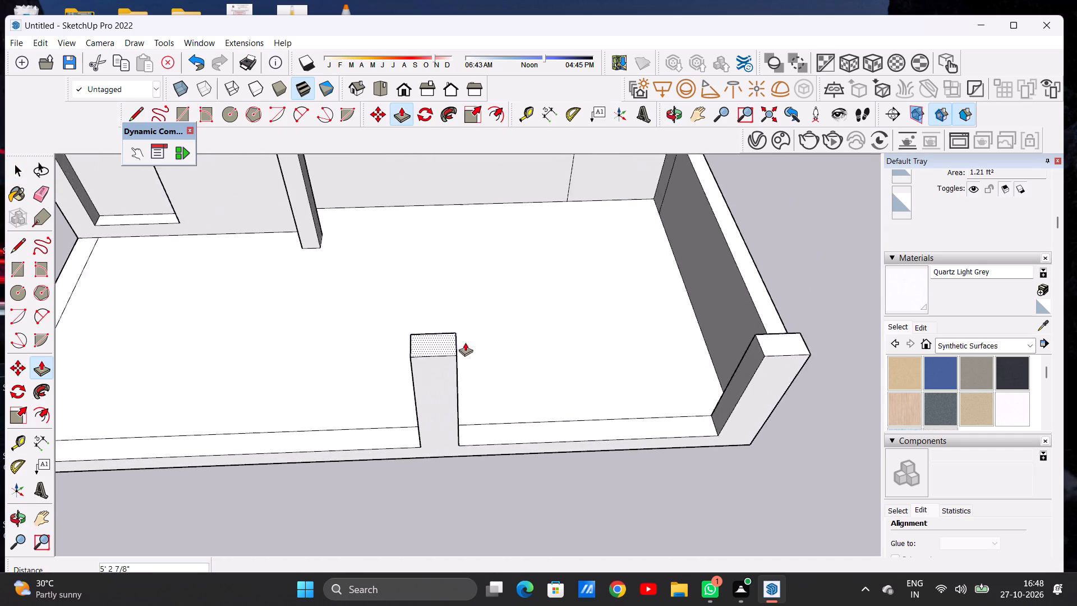
scroll(465, 342, "up", 1)
scroll(457, 355, "down", 3)
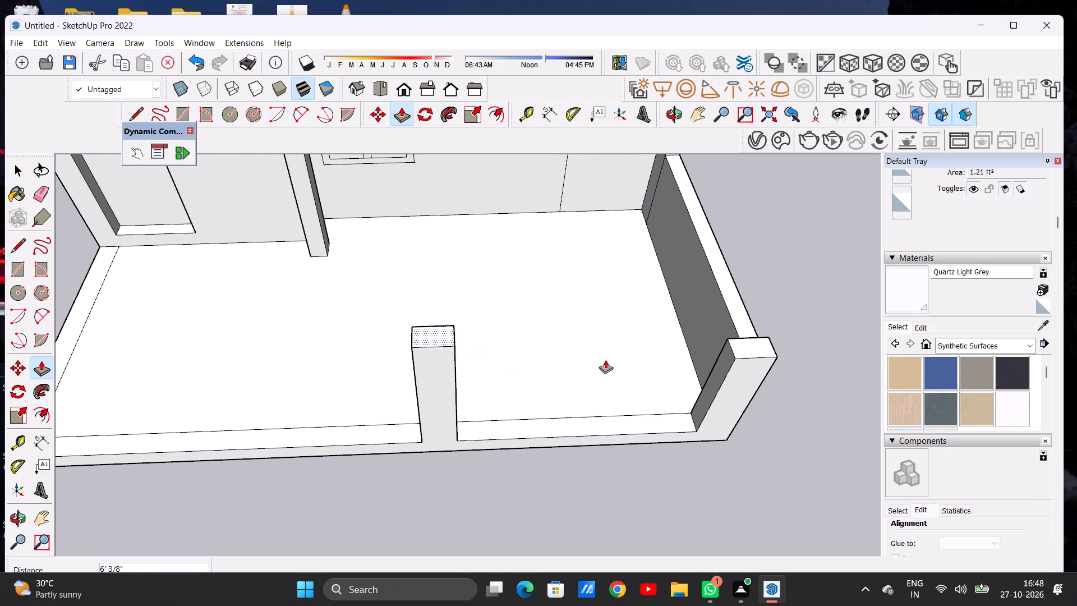
left_click(737, 353)
key("space")
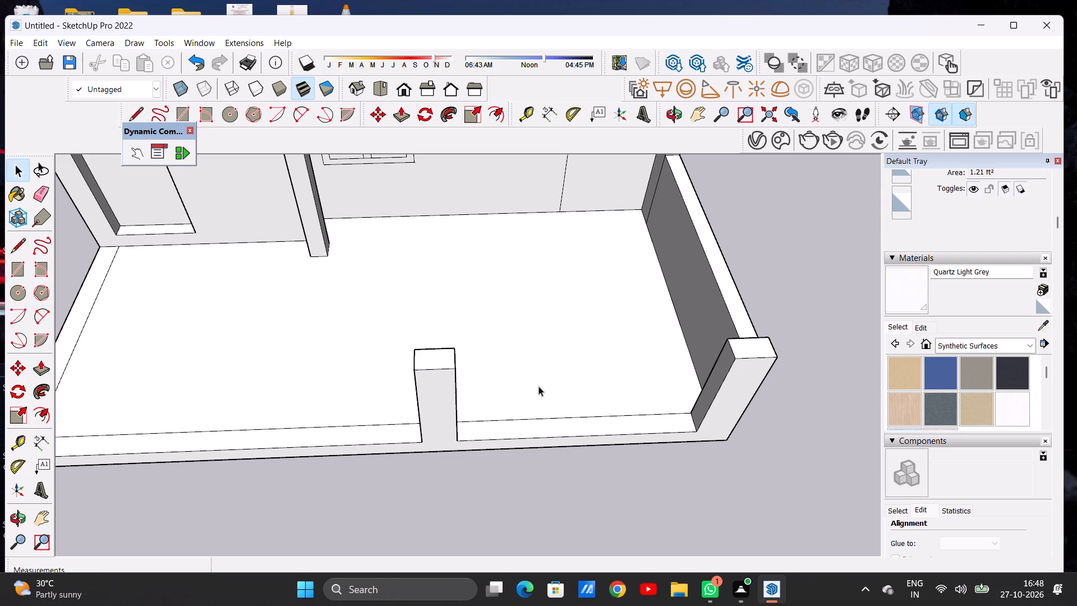
Examine the new intermediate front post against the corner post from the side and the front.
scroll(485, 378, "down", 11)
middle_click_drag(493, 411, 488, 278)
scroll(535, 420, "up", 6)
middle_click_drag(596, 391, 320, 322)
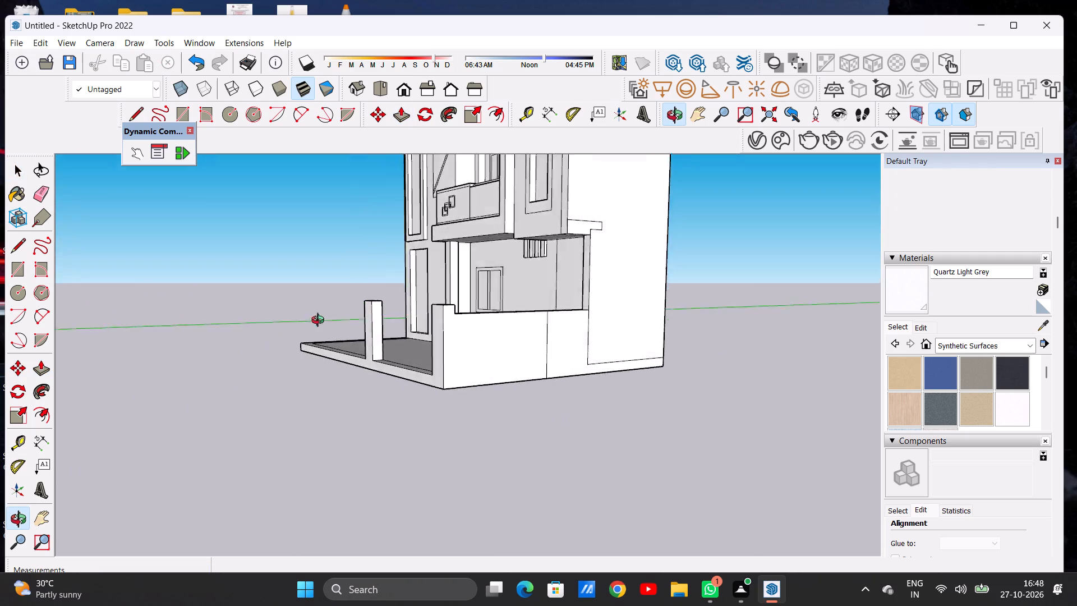
middle_click_drag(320, 322, 571, 332)
scroll(584, 378, "down", 5)
scroll(473, 366, "up", 5)
middle_click_drag(467, 357, 470, 483)
scroll(603, 404, "down", 4)
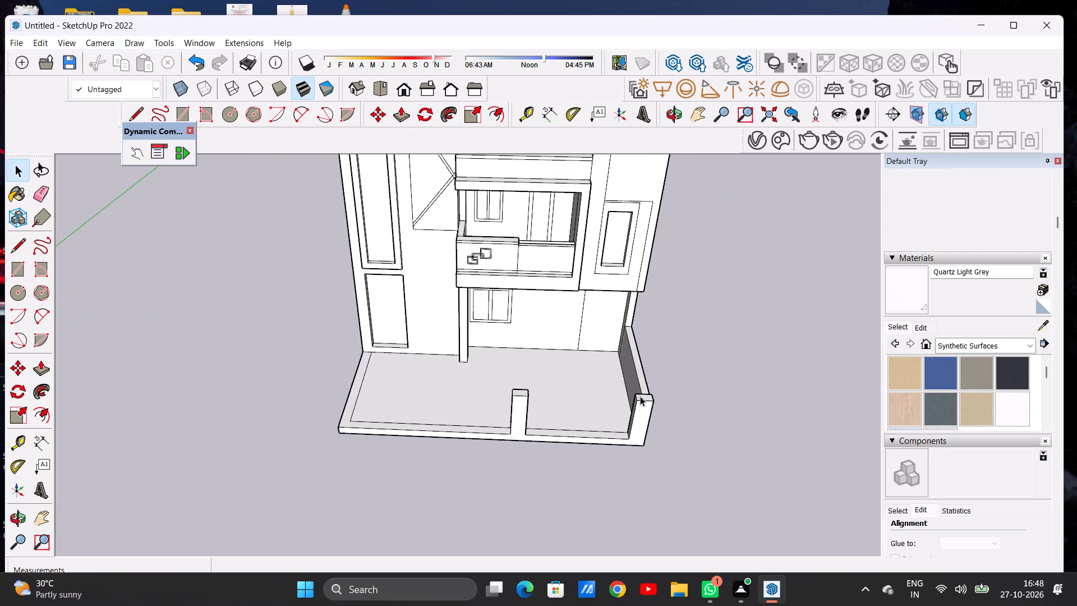
Draw a line about 11 7/16" long from the tower-side inner corner across the side border strip to the slab's outer edge.
middle_click_drag(439, 412, 447, 472)
scroll(459, 429, "up", 6)
middle_click_drag(450, 418, 461, 436)
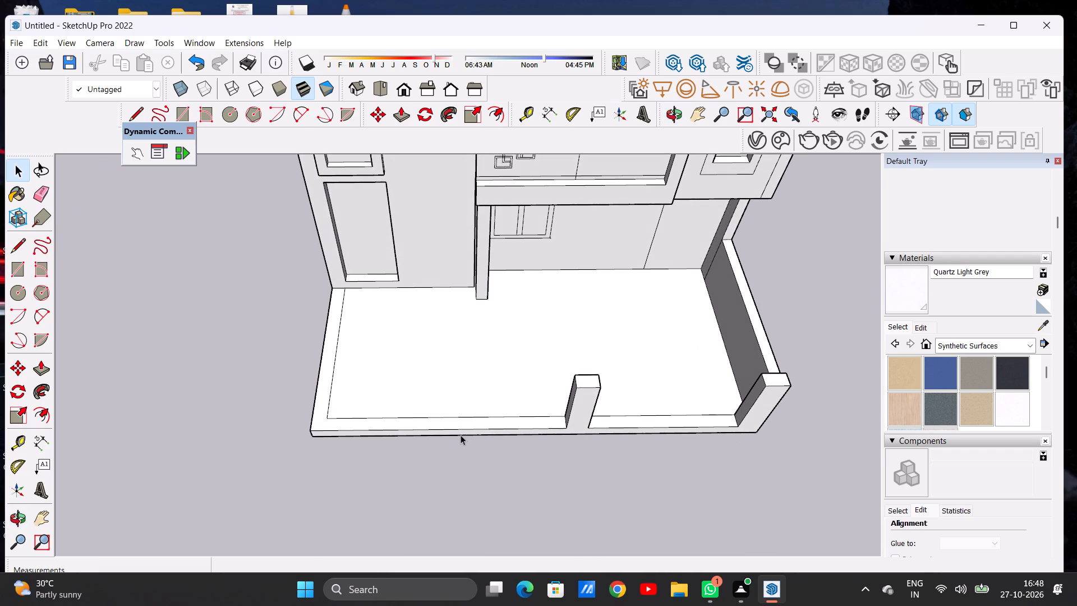
scroll(500, 420, "up", 1)
key("l")
scroll(305, 421, "up", 4)
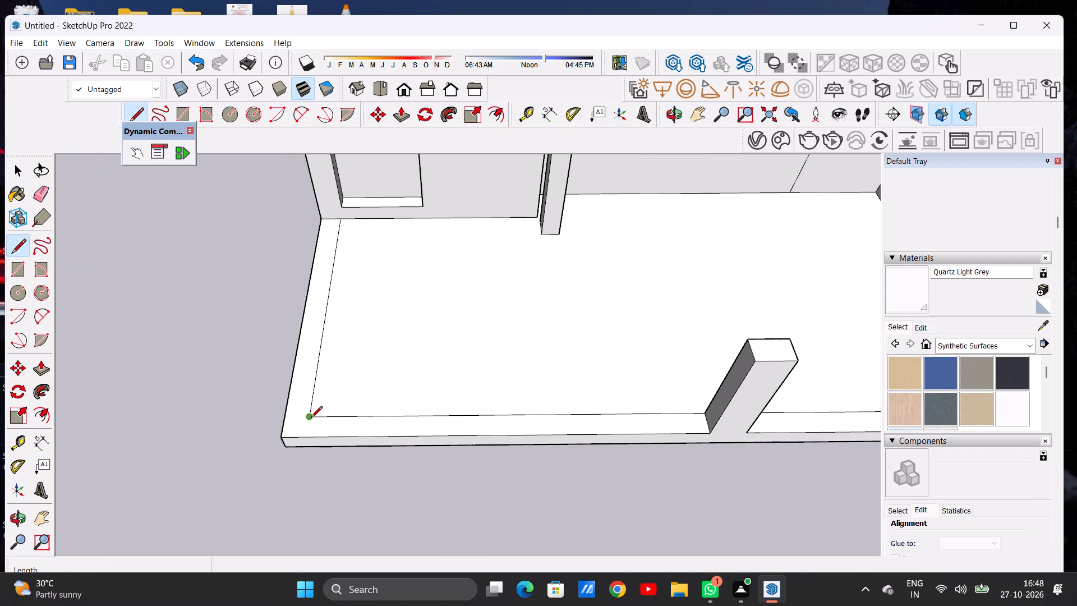
left_click(311, 419)
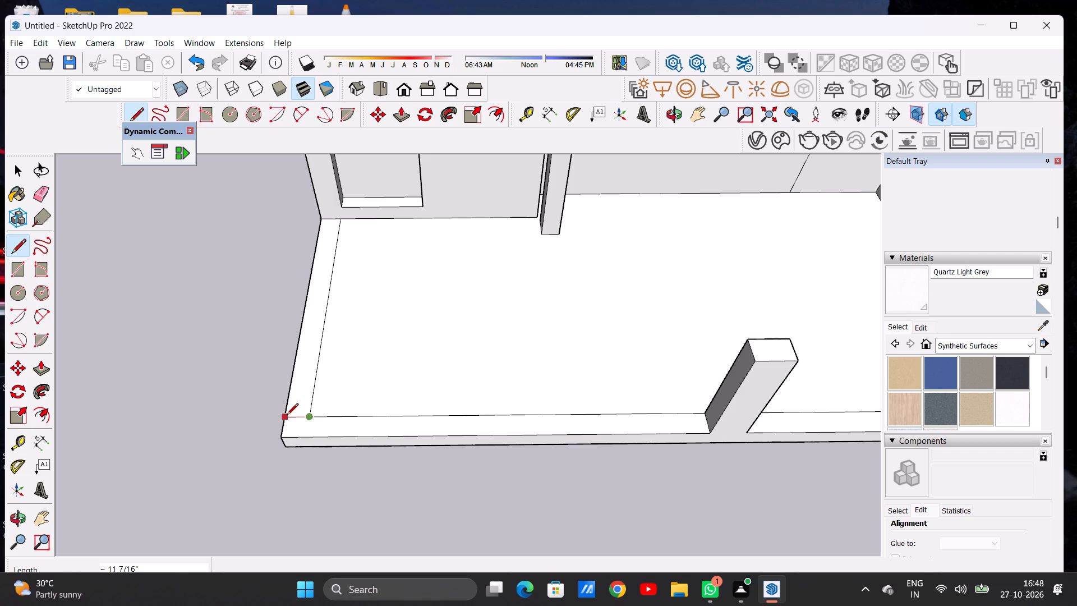
left_click(287, 416)
key("space")
Push/Pull the tower-side border strip up about 4' 1", matching the opposite side wall's top.
type("P")
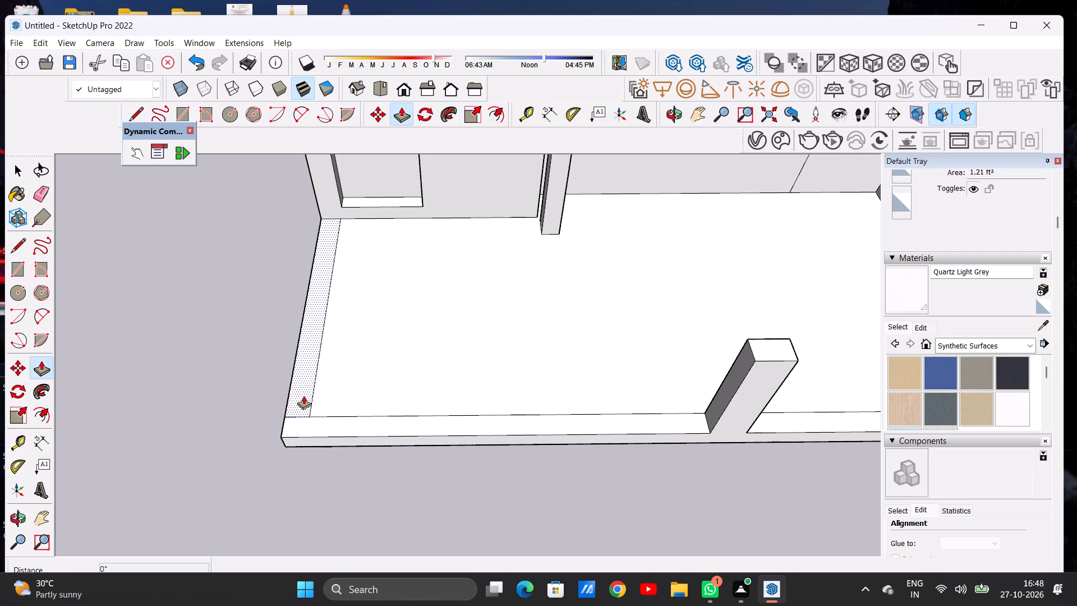
left_click(303, 396)
scroll(305, 367, "down", 14)
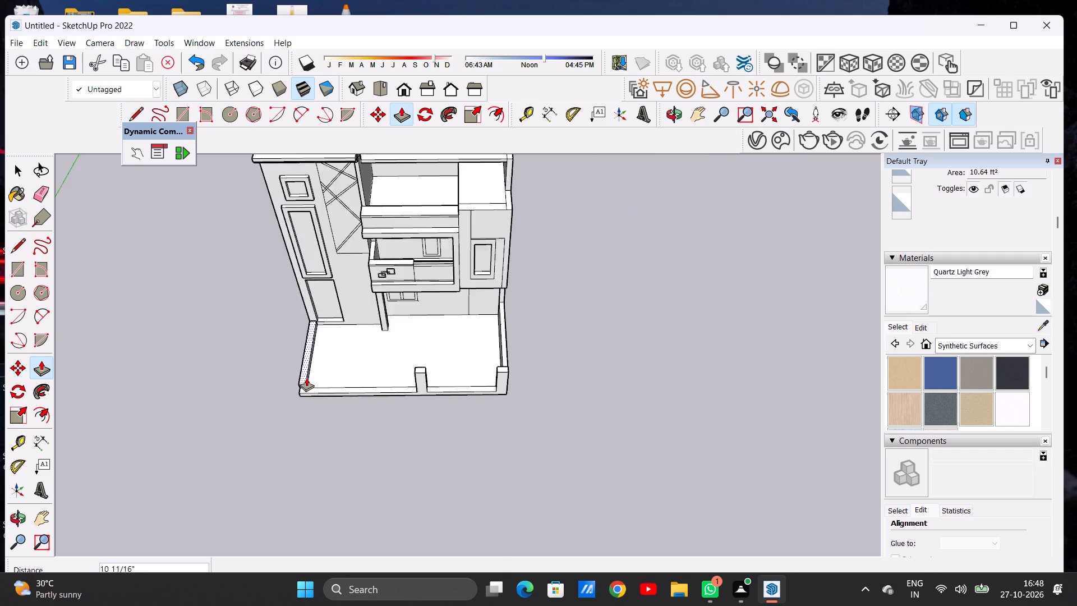
scroll(306, 378, "down", 4)
scroll(441, 355, "up", 7)
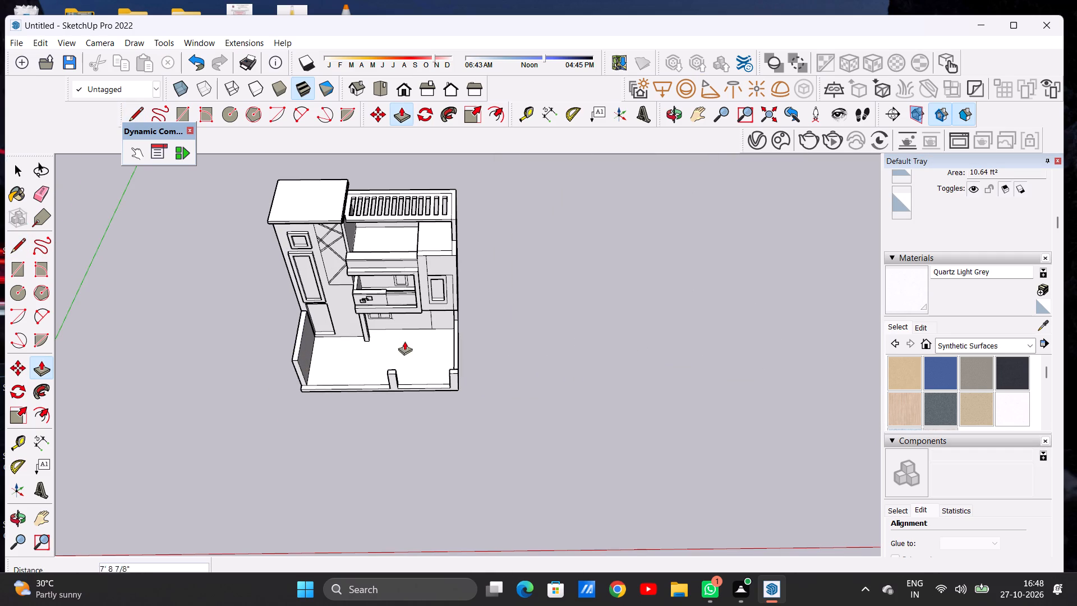
scroll(410, 341, "up", 12)
left_click(552, 392)
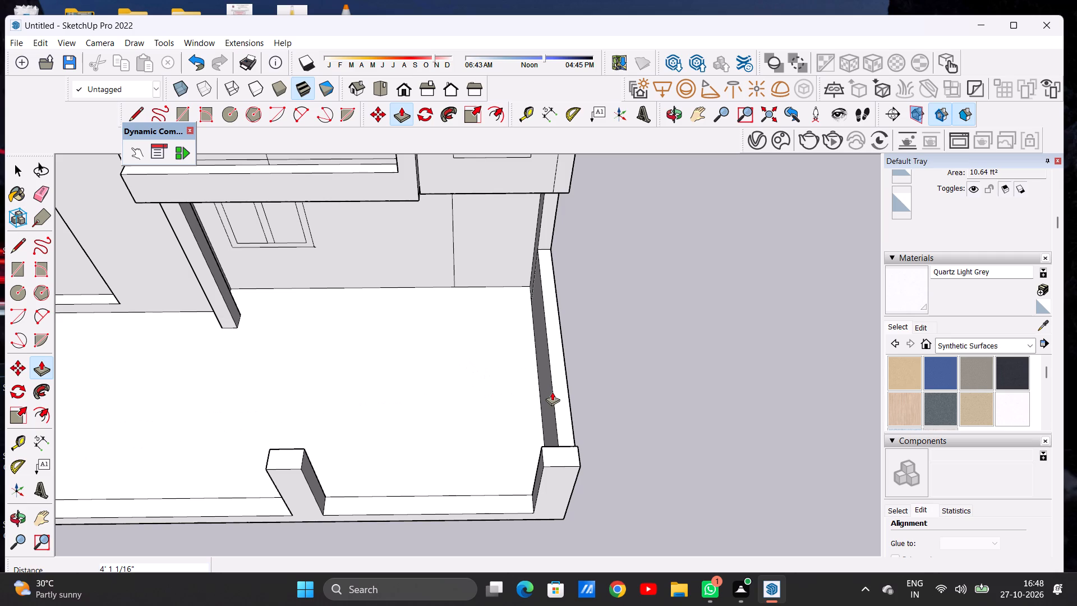
key("space")
Examine both side walls and the front posts against the whole house front from several heights.
scroll(539, 378, "down", 11)
scroll(505, 353, "up", 1)
scroll(505, 353, "down", 2)
middle_click_drag(474, 388, 476, 313)
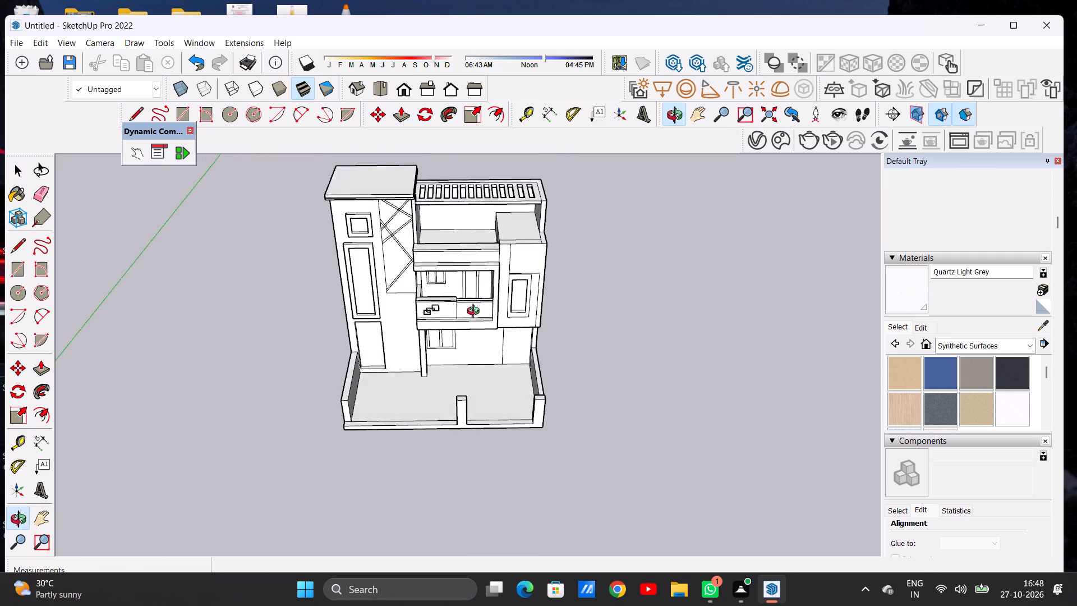
middle_click_drag(476, 313, 475, 299)
middle_click_drag(429, 445, 424, 332)
scroll(420, 346, "down", 3)
middle_click_drag(411, 368, 411, 443)
scroll(402, 419, "up", 3)
scroll(402, 419, "down", 1)
scroll(402, 419, "up", 5)
middle_click_drag(394, 398, 394, 467)
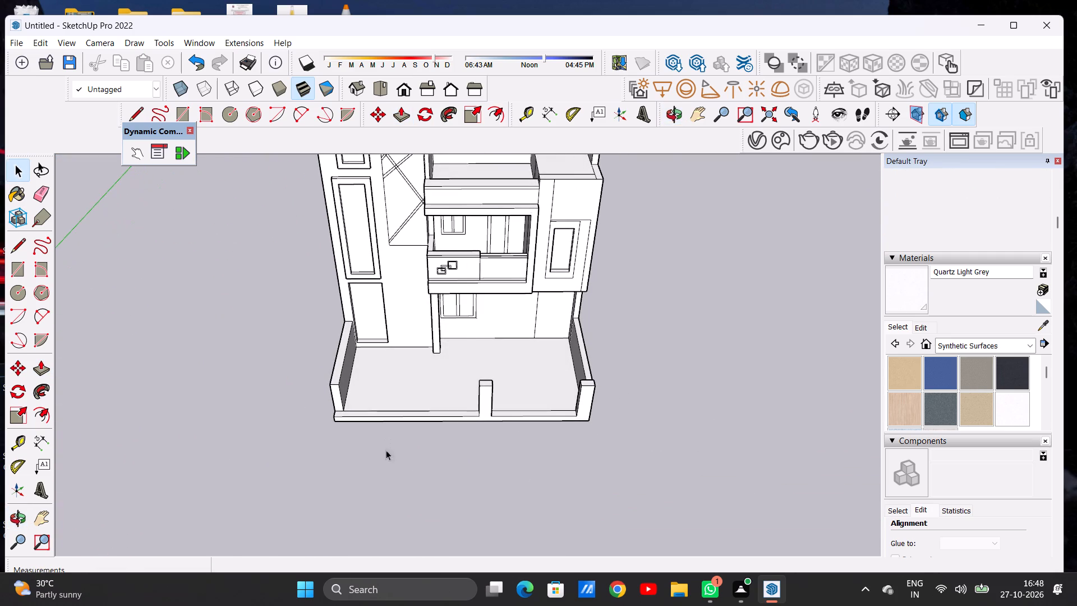
Push/Pull the tower-side wall's inner face outward about 3 3/4" to thin the wall.
middle_click_drag(367, 356, 346, 375)
scroll(351, 357, "up", 3)
scroll(349, 354, "down", 1)
scroll(349, 354, "up", 2)
key("p")
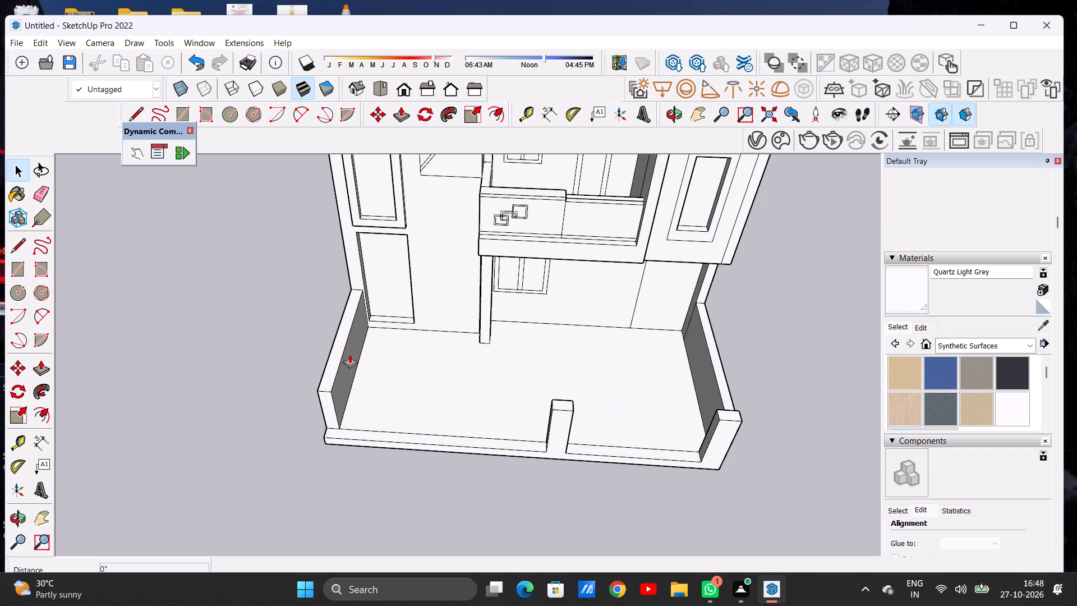
scroll(349, 362, "up", 9)
left_click(344, 361)
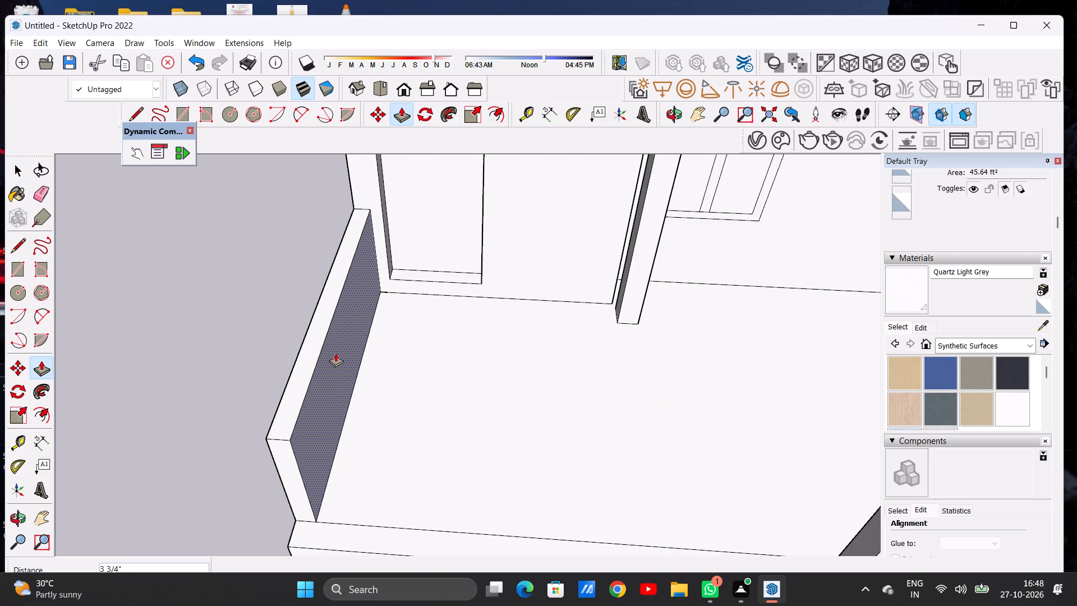
left_click(335, 353)
key("space")
Push/Pull the front border strip between the tower-side wall and the intermediate post up about 4' 9/16" as a front boundary wall.
scroll(351, 380, "down", 14)
middle_click_drag(380, 425, 389, 403)
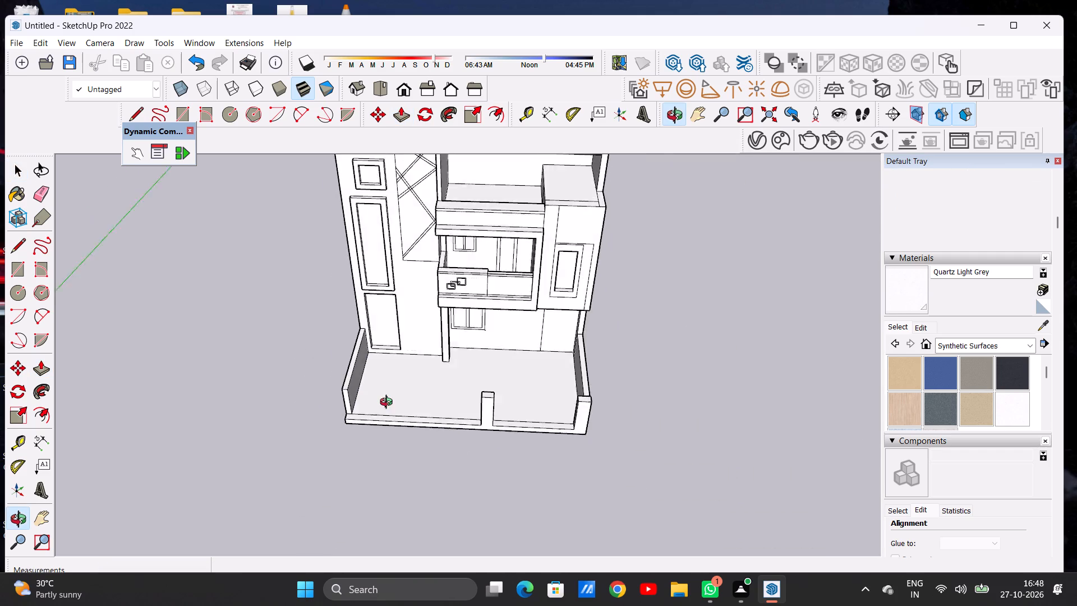
middle_click_drag(389, 403, 395, 395)
scroll(387, 431, "up", 7)
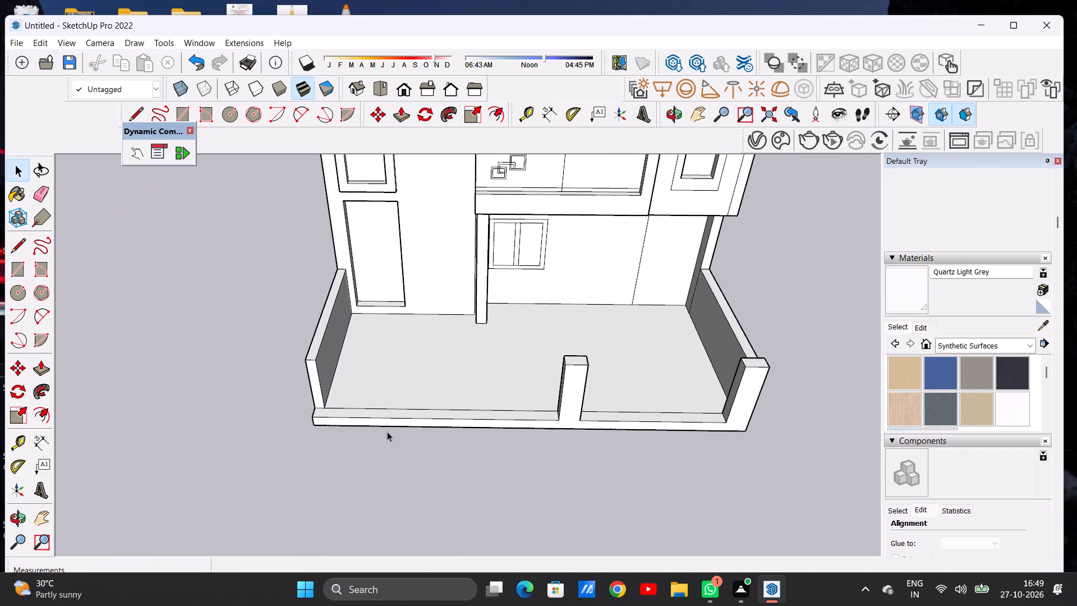
key("p")
scroll(500, 419, "up", 9)
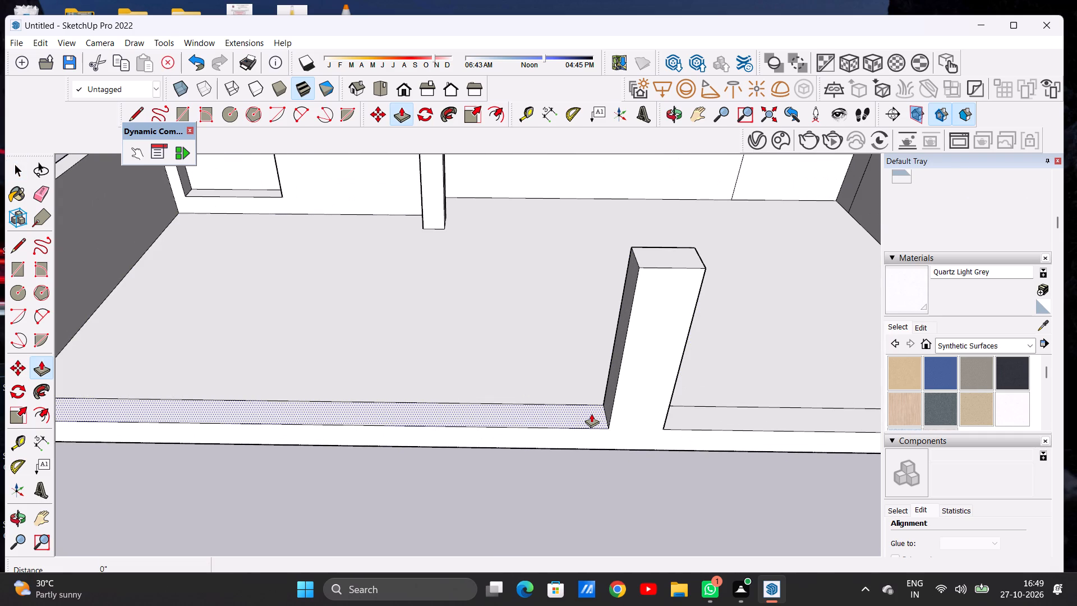
left_click(591, 414)
scroll(593, 407, "down", 1)
scroll(592, 410, "up", 1)
scroll(592, 412, "down", 1)
scroll(592, 414, "up", 1)
scroll(592, 414, "down", 2)
scroll(615, 340, "up", 3)
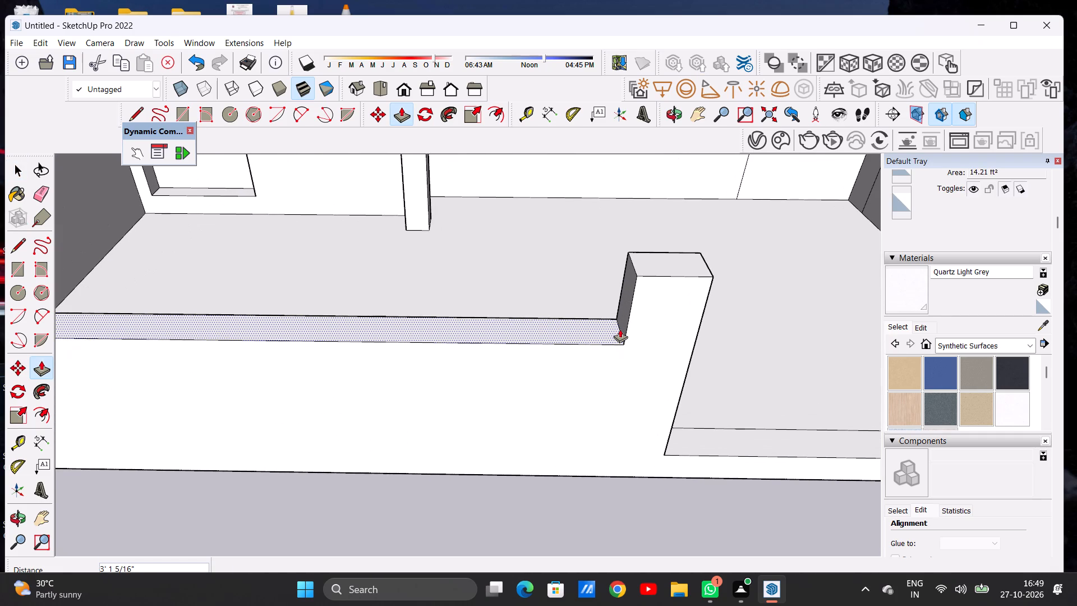
left_click(632, 293)
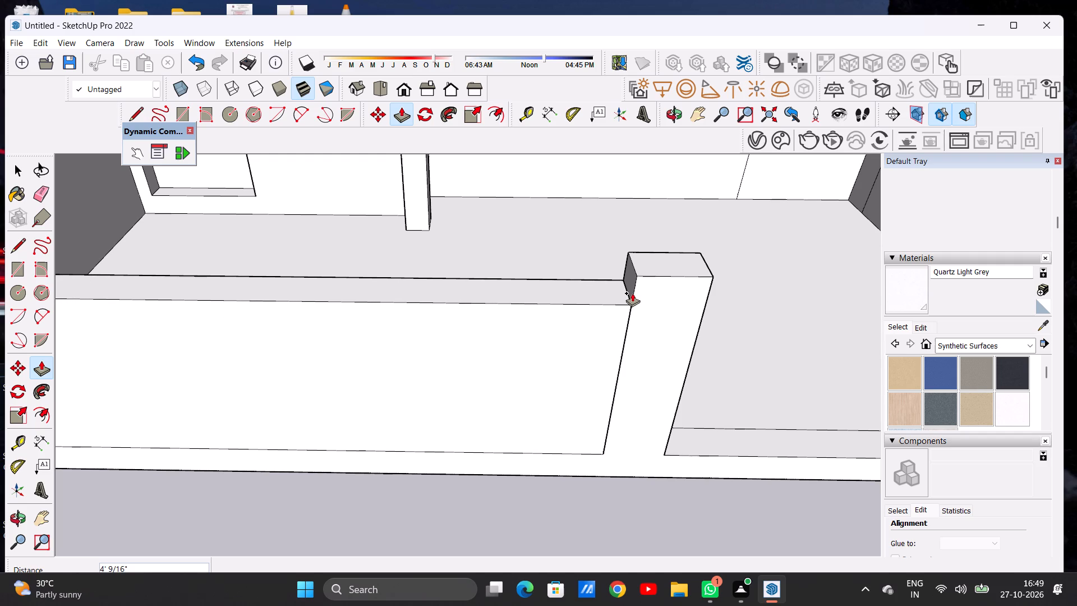
key("space")
scroll(441, 426, "down", 12)
middle_click_drag(474, 428, 496, 333)
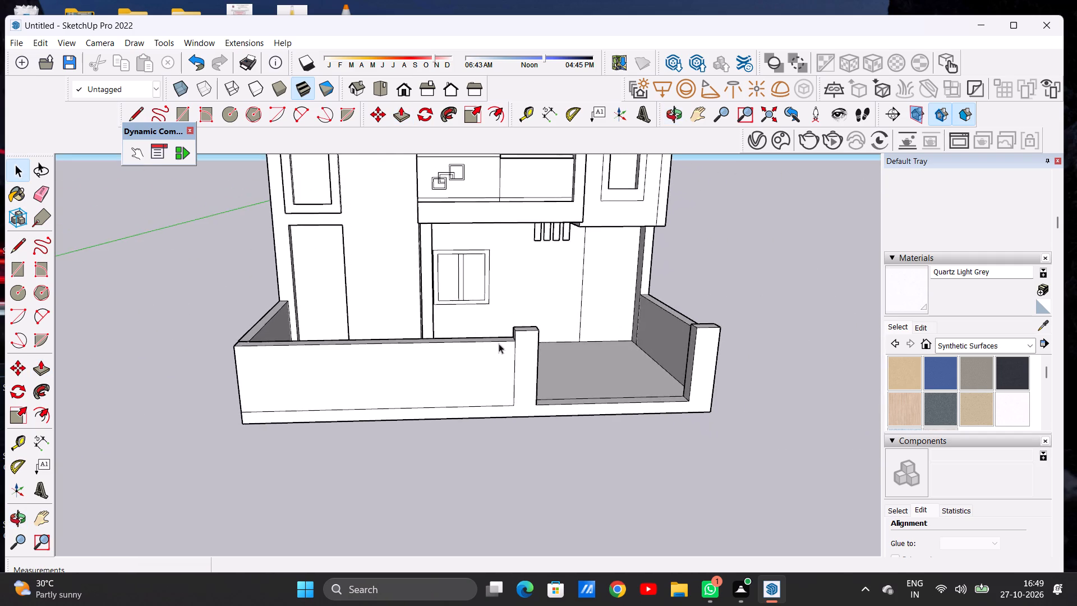
Examine the new front boundary wall, its posts and the side walls against the house front.
scroll(496, 374, "down", 4)
scroll(494, 382, "up", 1)
scroll(493, 385, "down", 1)
middle_click_drag(470, 400, 452, 369)
scroll(309, 365, "up", 8)
scroll(328, 401, "down", 3)
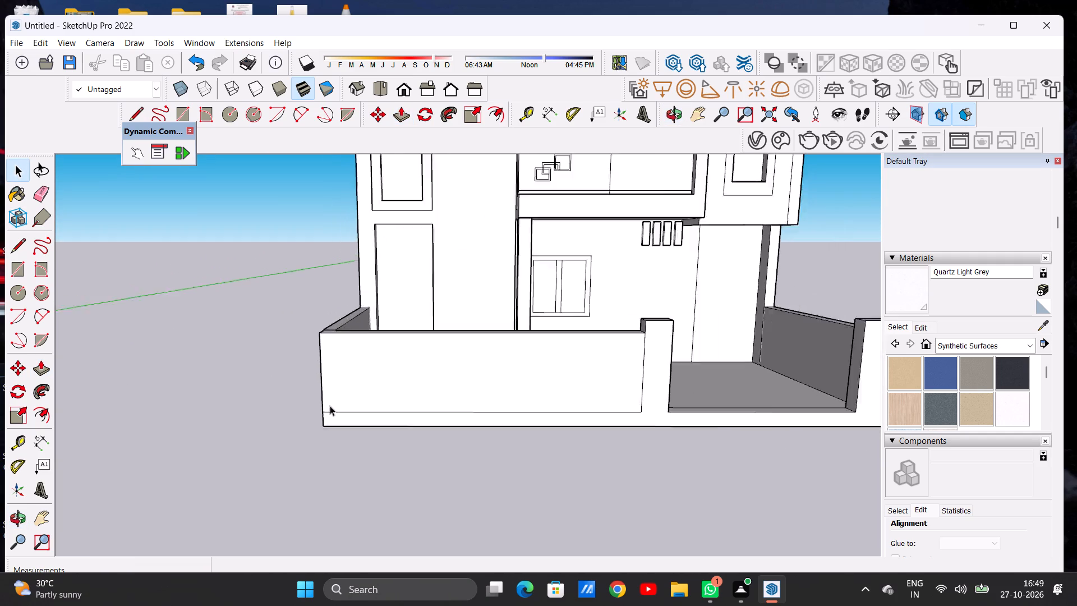
scroll(330, 406, "down", 4)
scroll(367, 379, "up", 3)
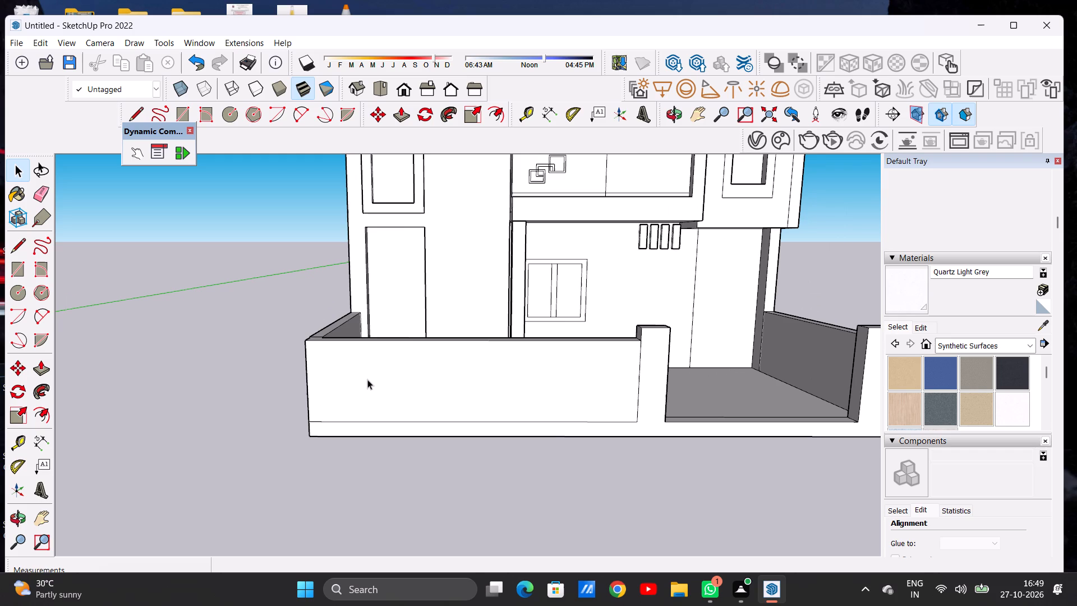
scroll(367, 379, "down", 5)
middle_click(370, 383)
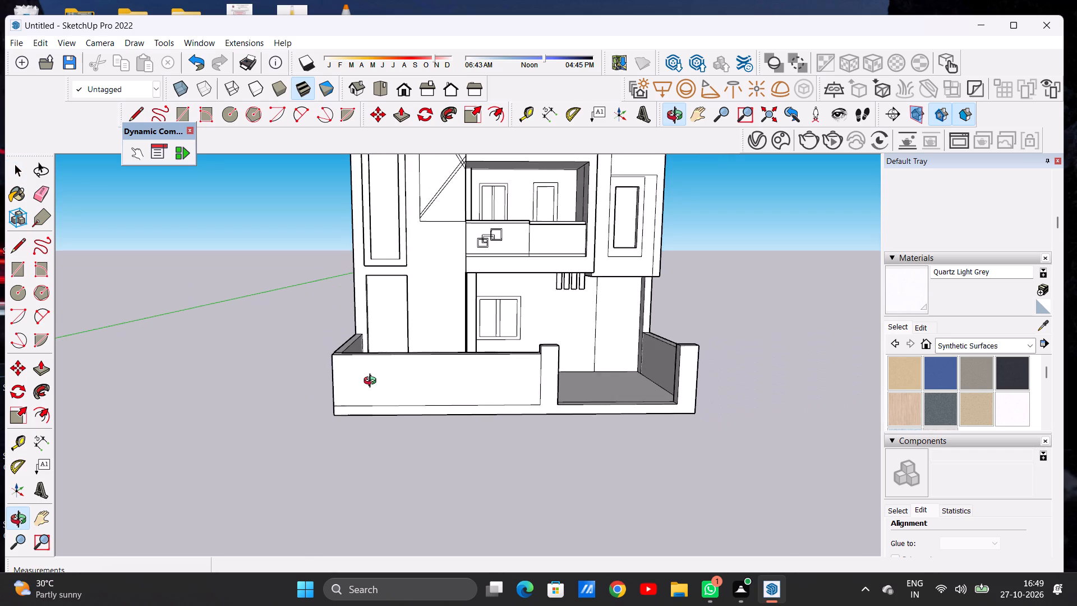
scroll(453, 355, "up", 1)
scroll(462, 355, "down", 1)
scroll(464, 355, "up", 2)
Push/Pull the front boundary wall's top face up slightly, keeping it below the intermediate post's top.
middle_click_drag(519, 357, 501, 428)
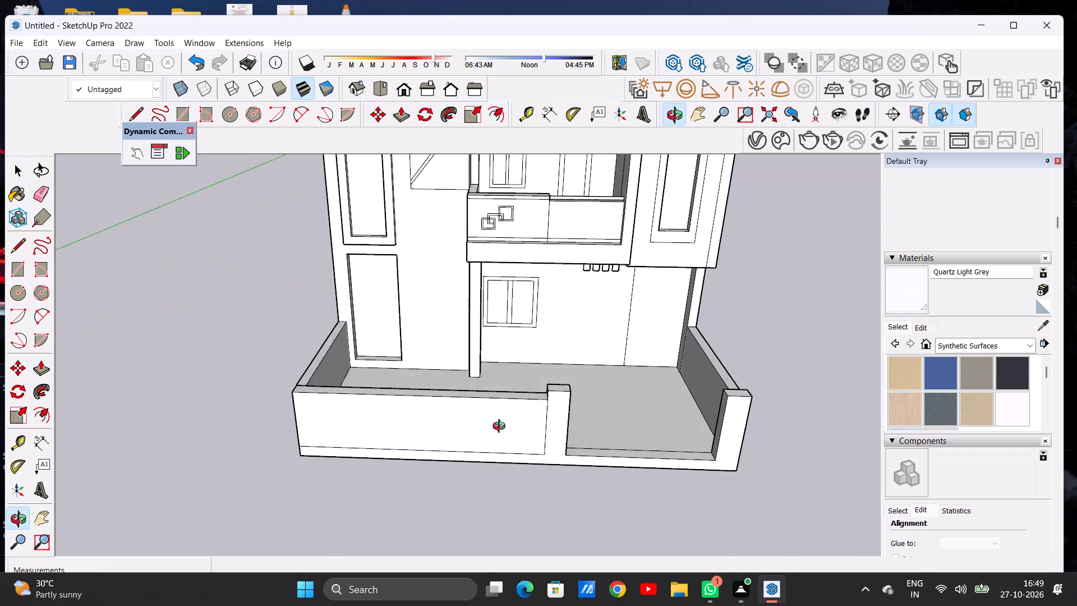
middle_click_drag(501, 428, 501, 429)
key("p")
scroll(526, 388, "up", 6)
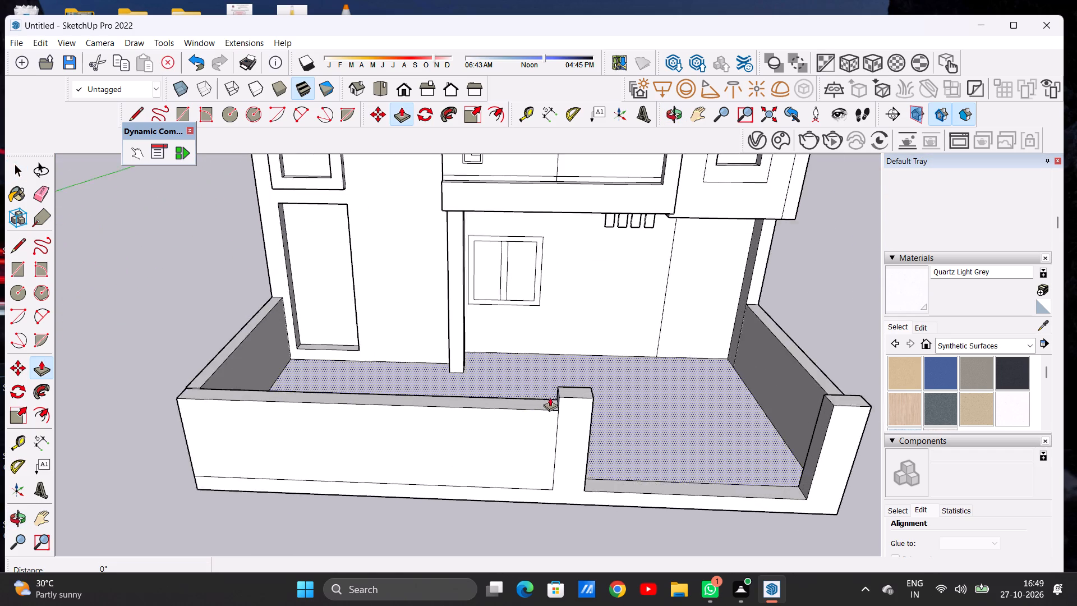
scroll(550, 397, "up", 3)
left_click(547, 414)
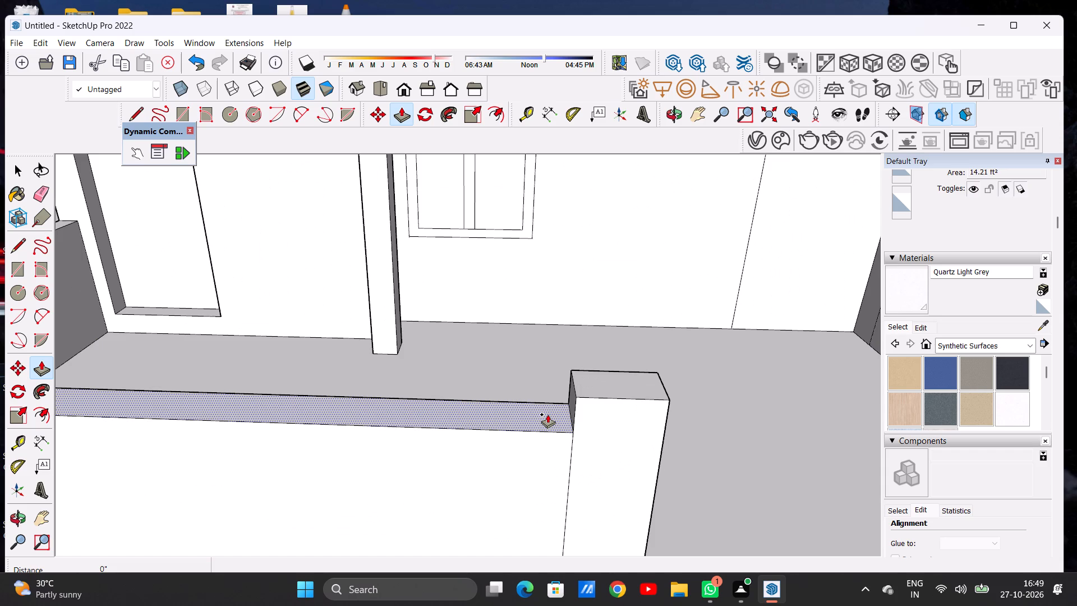
left_click(552, 402)
key("space")
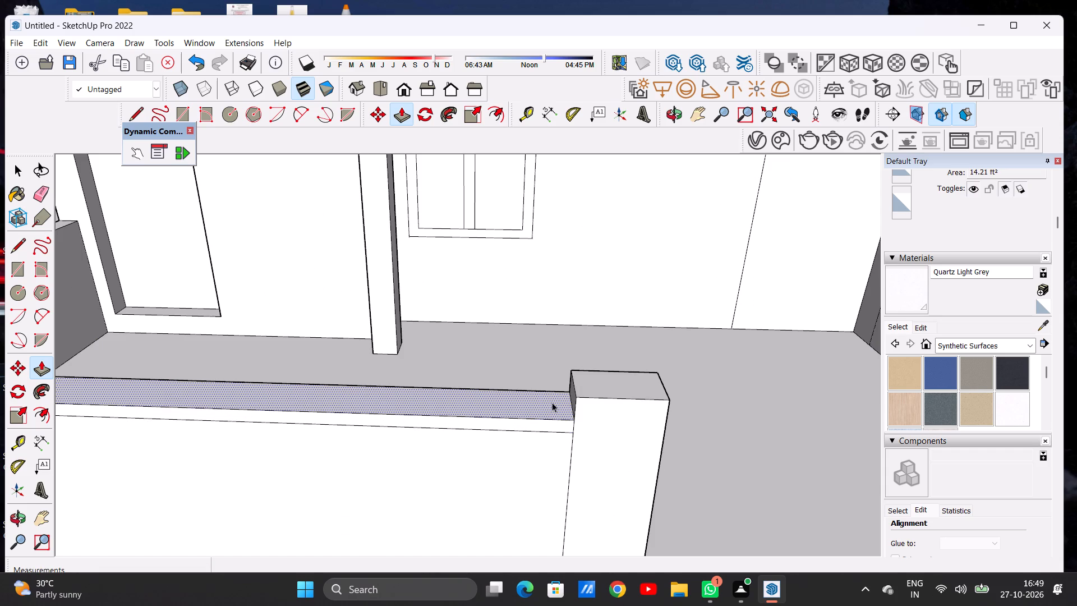
Push/Pull the tower-side wall's top face up to align with the front boundary wall's raised top.
scroll(524, 415, "down", 10)
scroll(530, 400, "up", 1)
scroll(524, 401, "down", 3)
middle_click_drag(330, 435, 582, 375)
scroll(388, 428, "up", 3)
scroll(388, 427, "down", 1)
scroll(387, 426, "up", 1)
middle_click_drag(392, 407, 456, 476)
key("p")
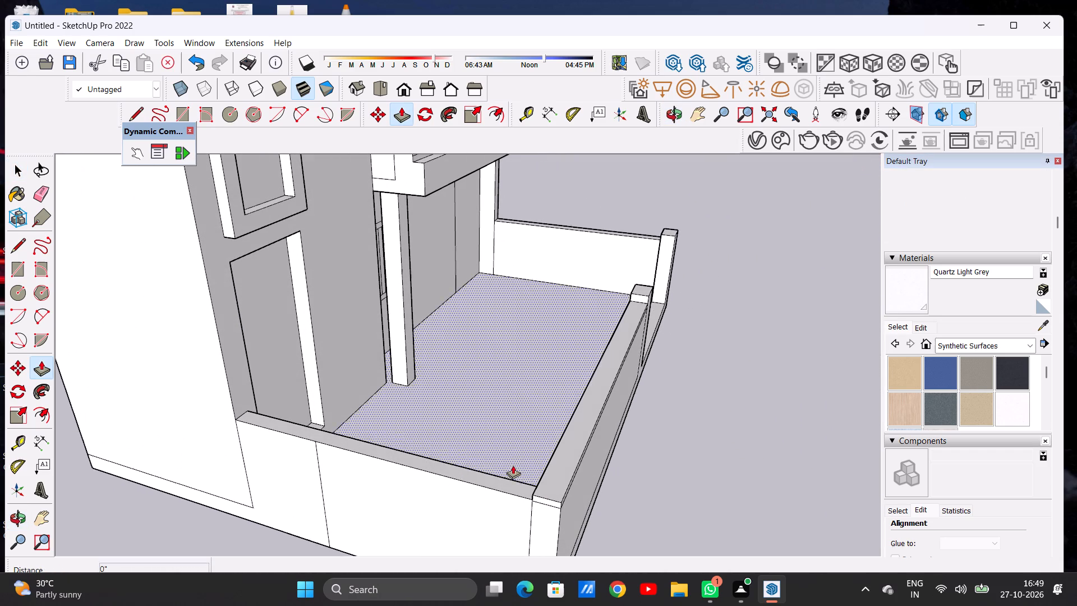
scroll(517, 481, "up", 10)
left_click(532, 495)
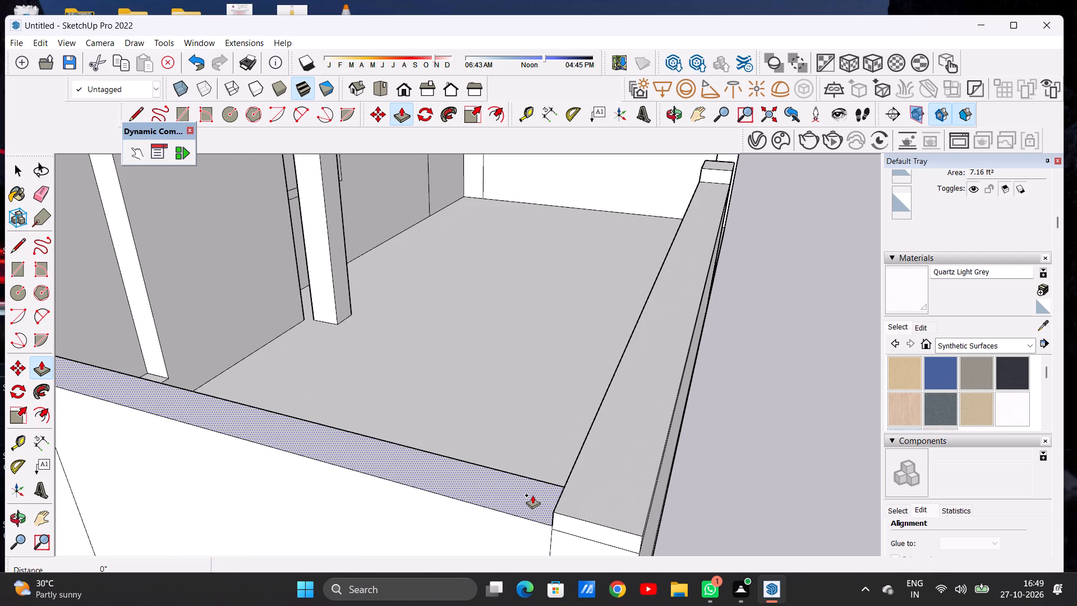
left_click(565, 498)
key("space")
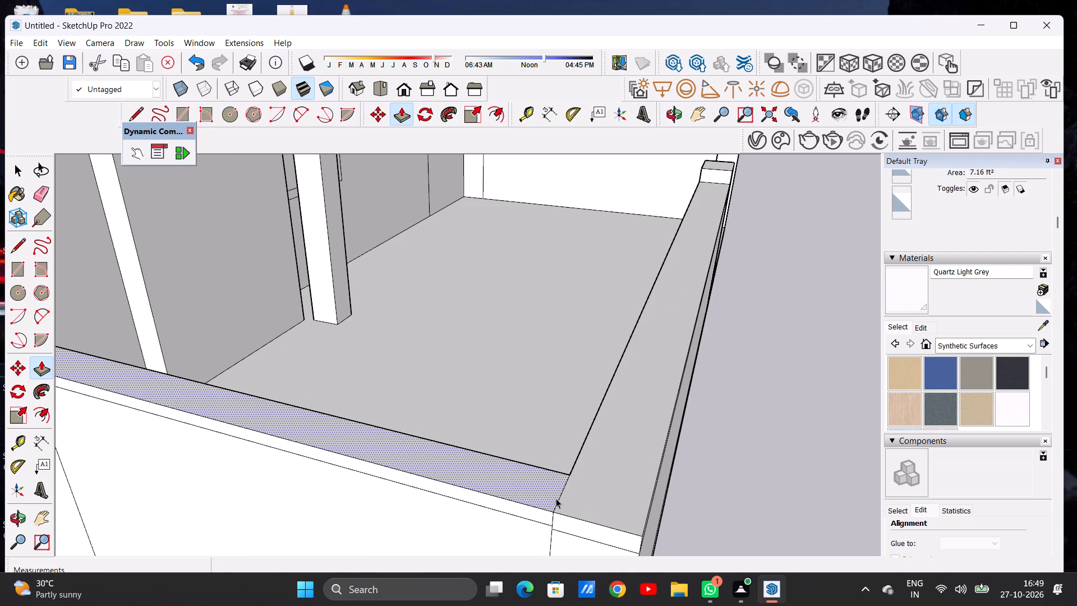
Push/Pull the top face of the side wall opposite the tower up about 1 5/8".
scroll(519, 501, "down", 17)
middle_click_drag(596, 479, 263, 408)
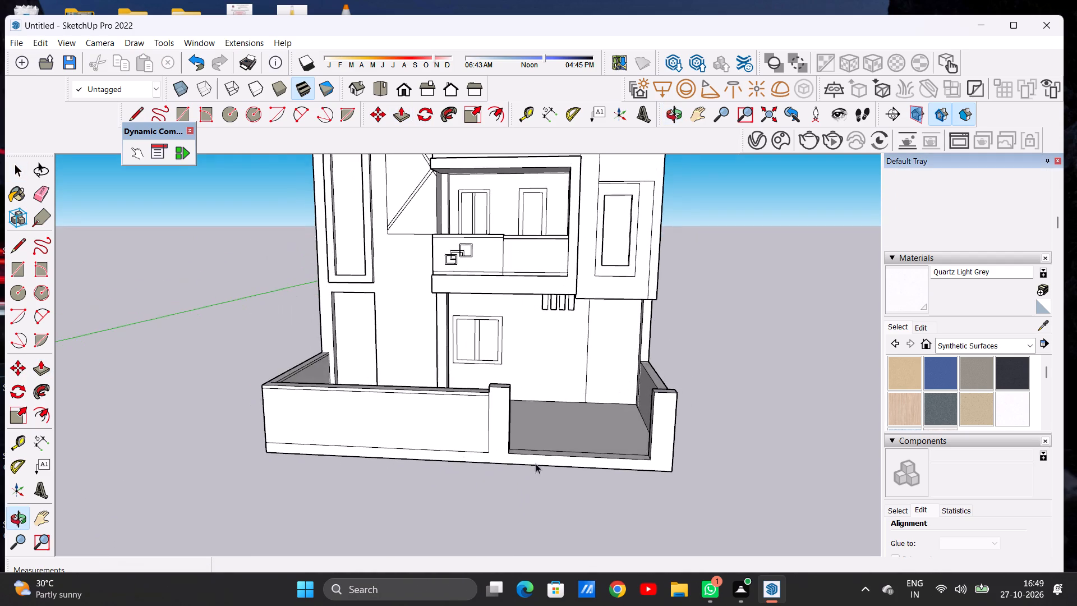
scroll(538, 463, "down", 5)
middle_click_drag(547, 449, 303, 470)
scroll(452, 472, "up", 9)
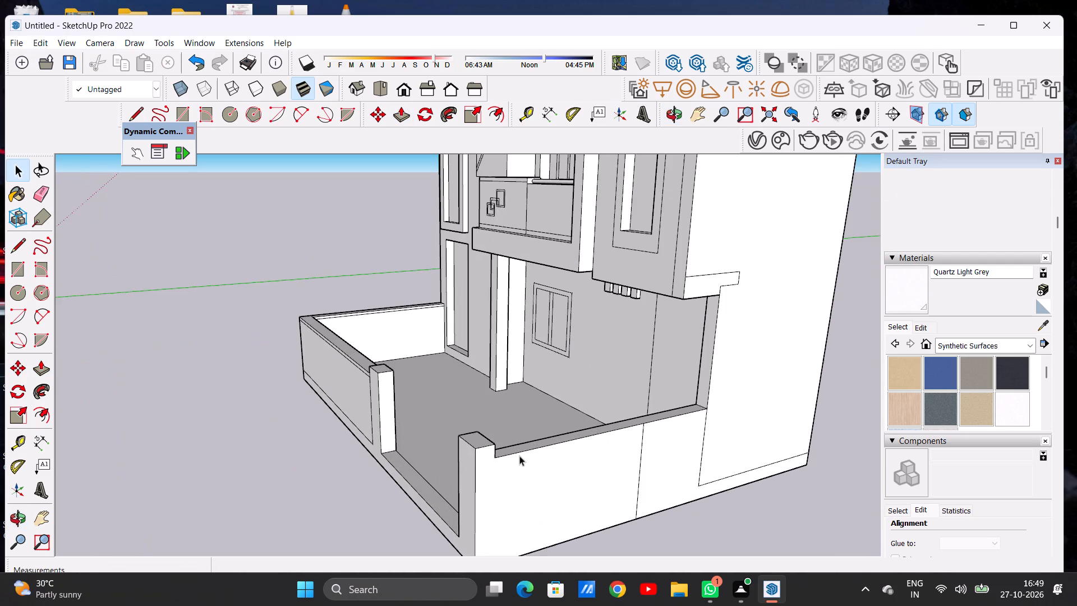
middle_click_drag(485, 459, 470, 483)
scroll(487, 472, "up", 2)
scroll(487, 472, "down", 1)
scroll(487, 472, "up", 2)
key("p")
scroll(482, 471, "up", 6)
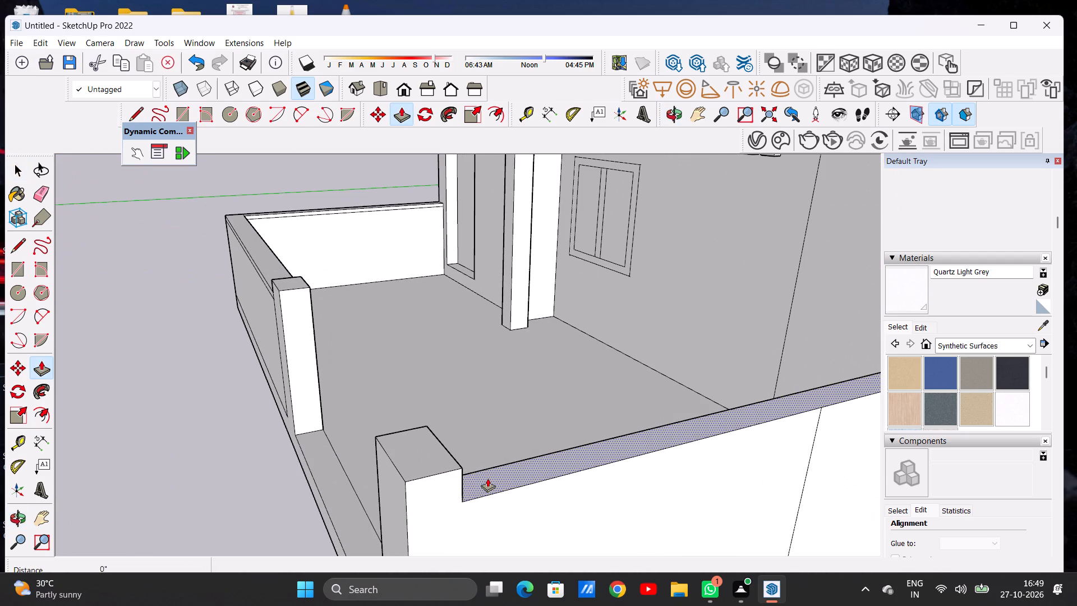
left_click(488, 478)
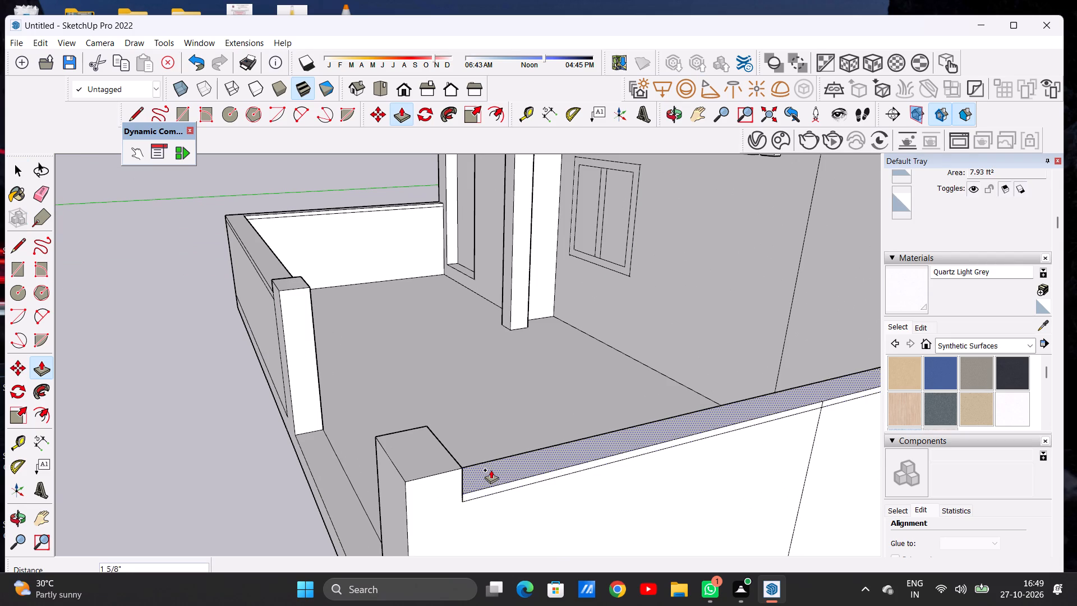
left_click(490, 468)
key("space")
Draw a 9" vertical line from the front wall's lower corner beside the intermediate post down to the slab's bottom edge.
scroll(490, 468, "down", 5)
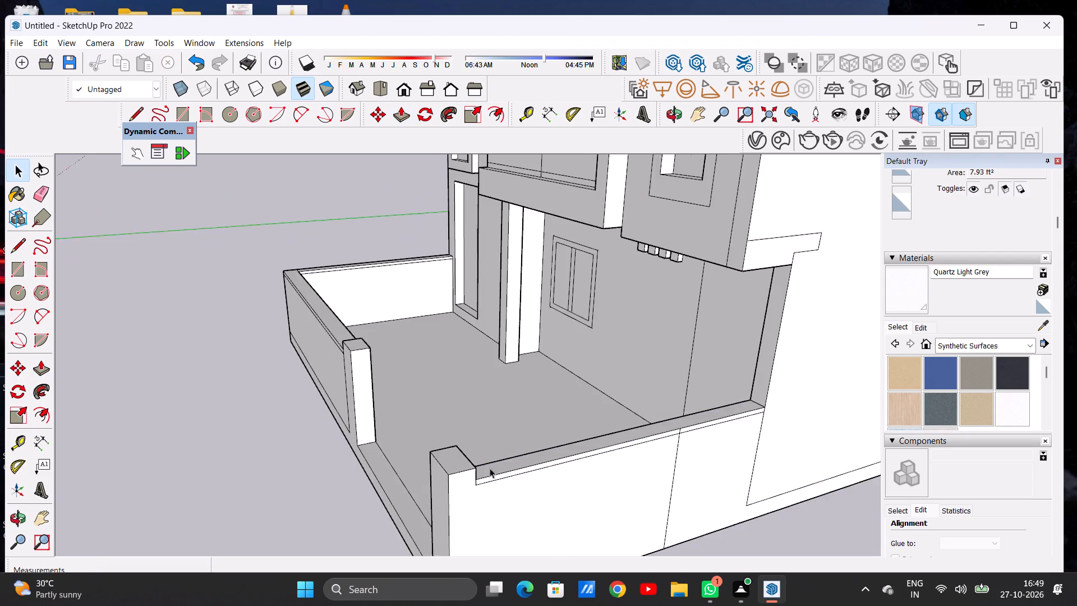
scroll(490, 468, "down", 10)
middle_click_drag(411, 448, 630, 400)
scroll(549, 431, "down", 5)
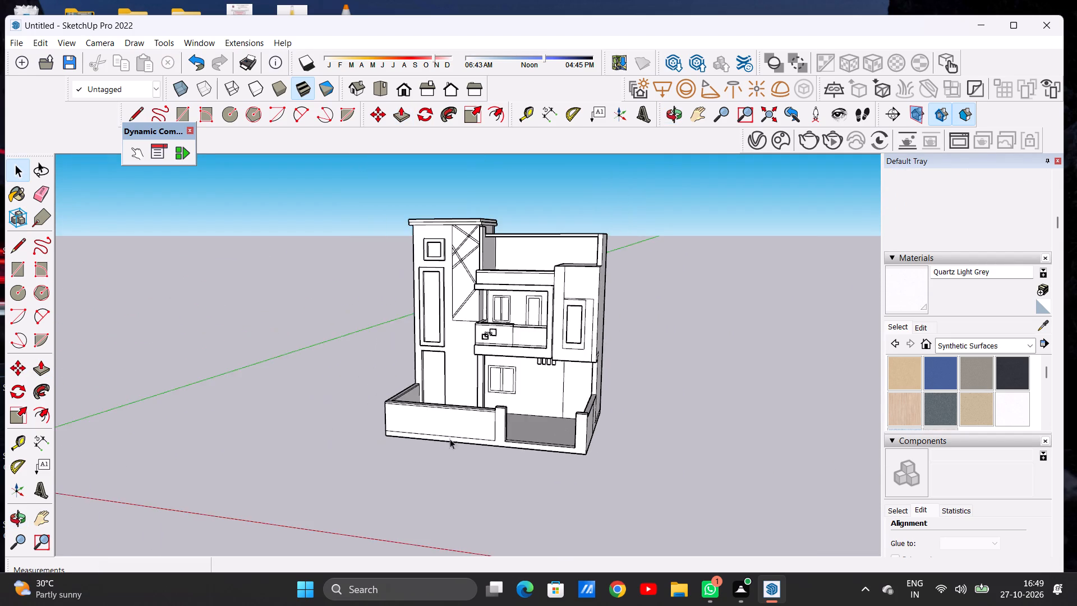
middle_click_drag(449, 440, 494, 408)
scroll(481, 411, "up", 9)
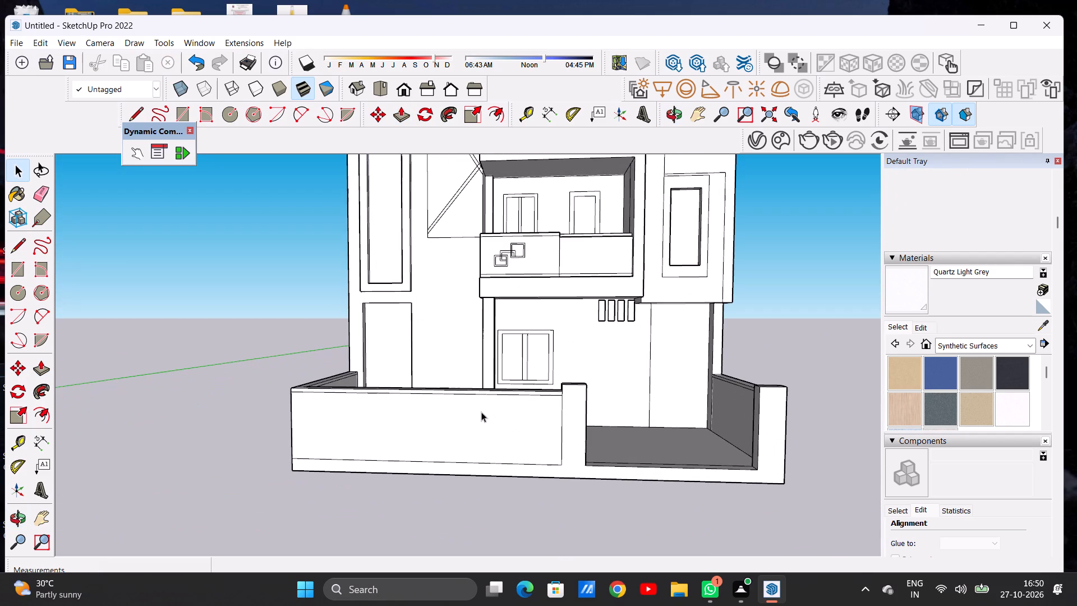
scroll(515, 473, "up", 2)
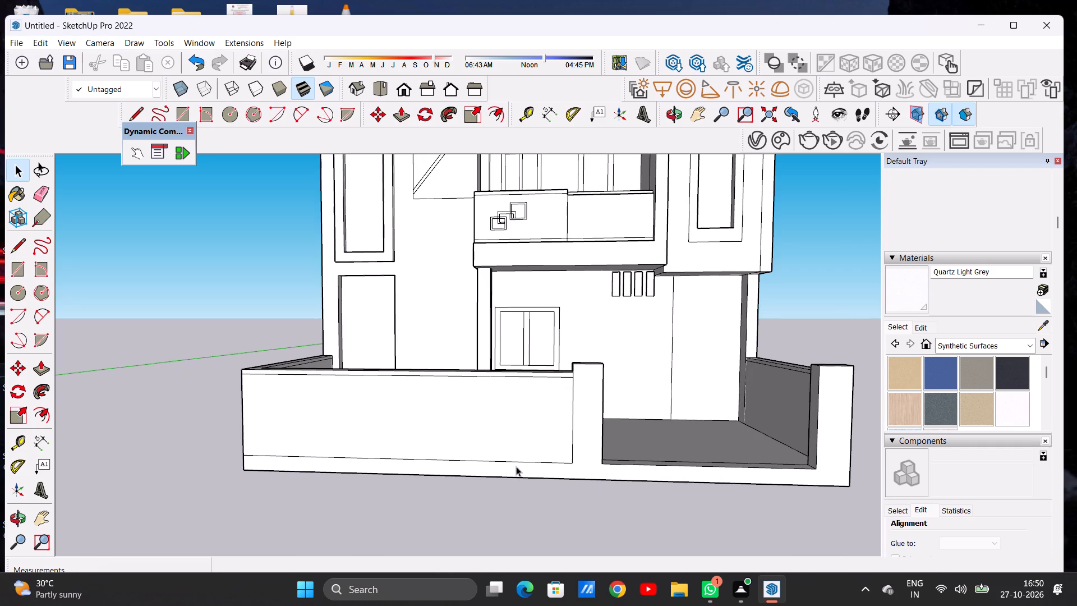
key("l")
scroll(555, 466, "up", 9)
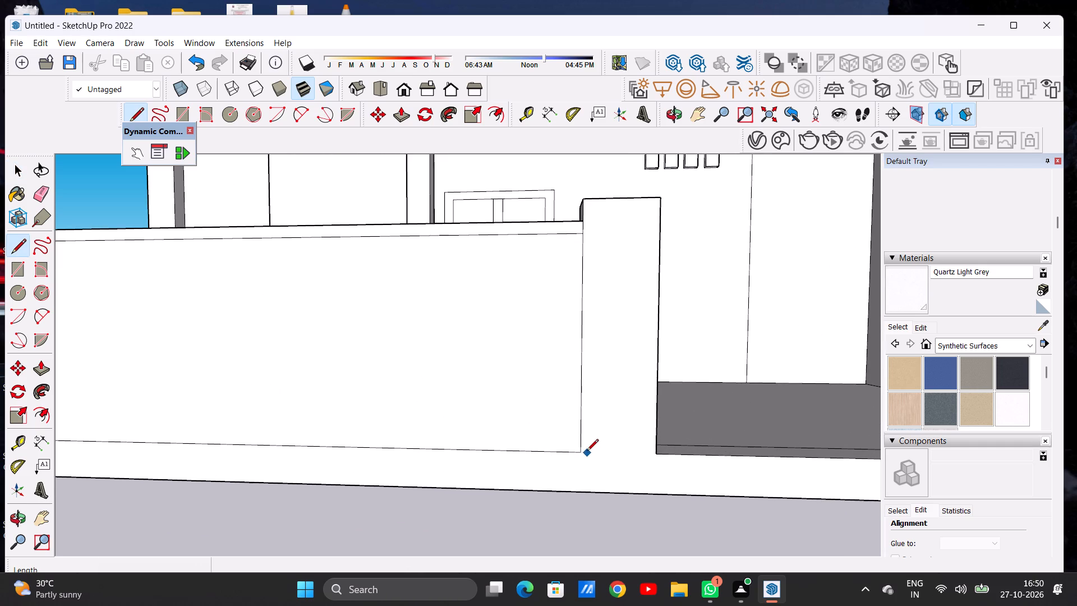
left_click(581, 452)
left_click(582, 489)
key("space")
Erase the horizontal line separating the front boundary wall's face from the slab edge beneath it.
scroll(581, 479, "down", 6)
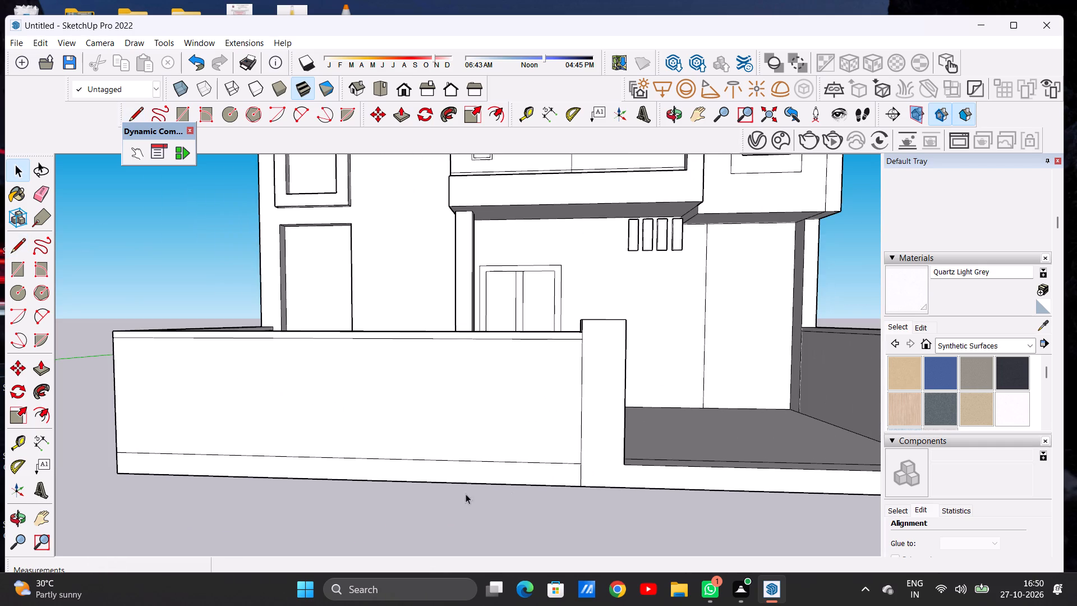
key("e")
left_click_drag(453, 457, 455, 470)
key("space")
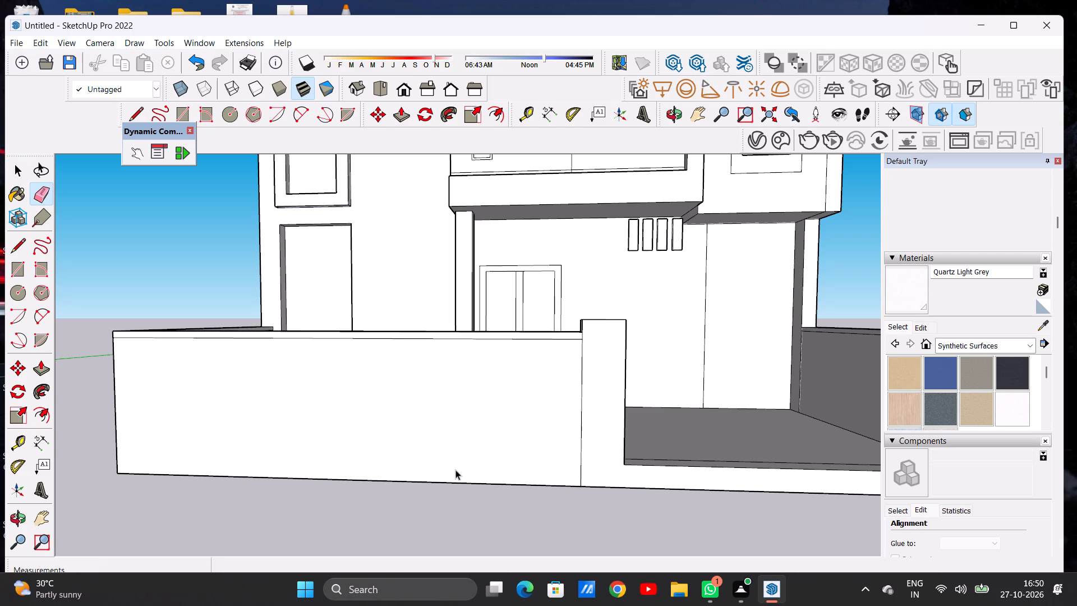
Draw a rectangle about 13' 10 1/2" by 4' 2 1/4" on the front boundary wall's outer face, based on its bottom edge.
key("r")
scroll(453, 465, "down", 5)
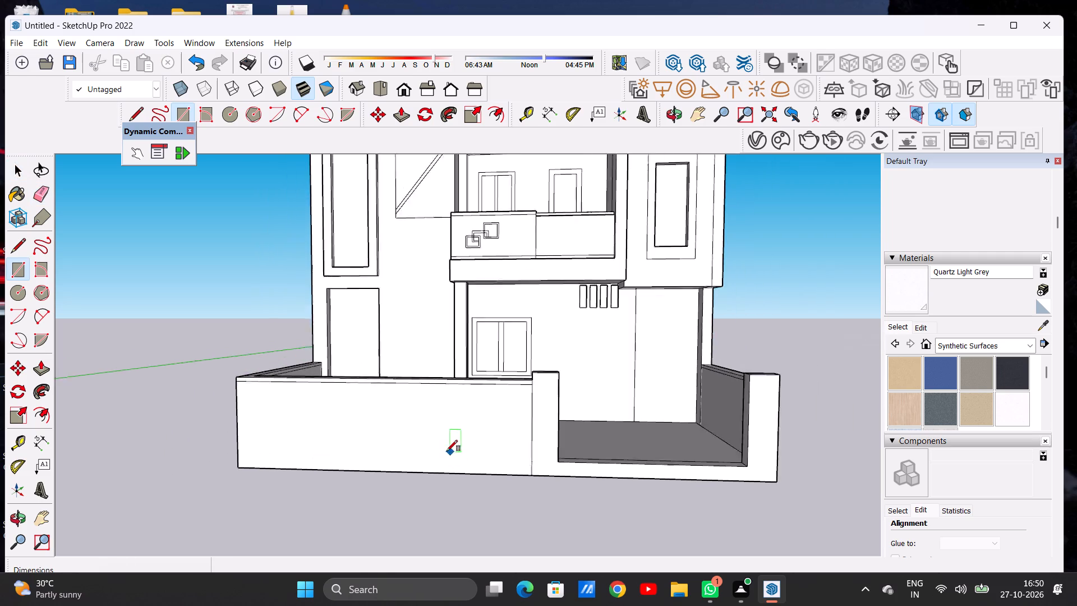
scroll(447, 451, "down", 1)
middle_click_drag(347, 466, 369, 467)
middle_click(369, 468)
scroll(304, 462, "up", 6)
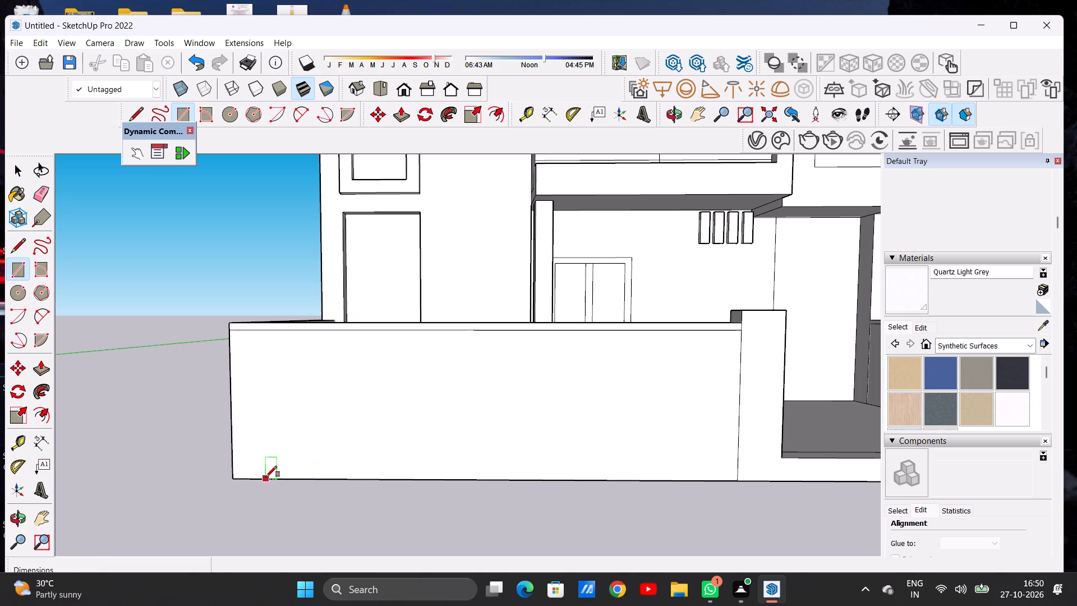
left_click(272, 478)
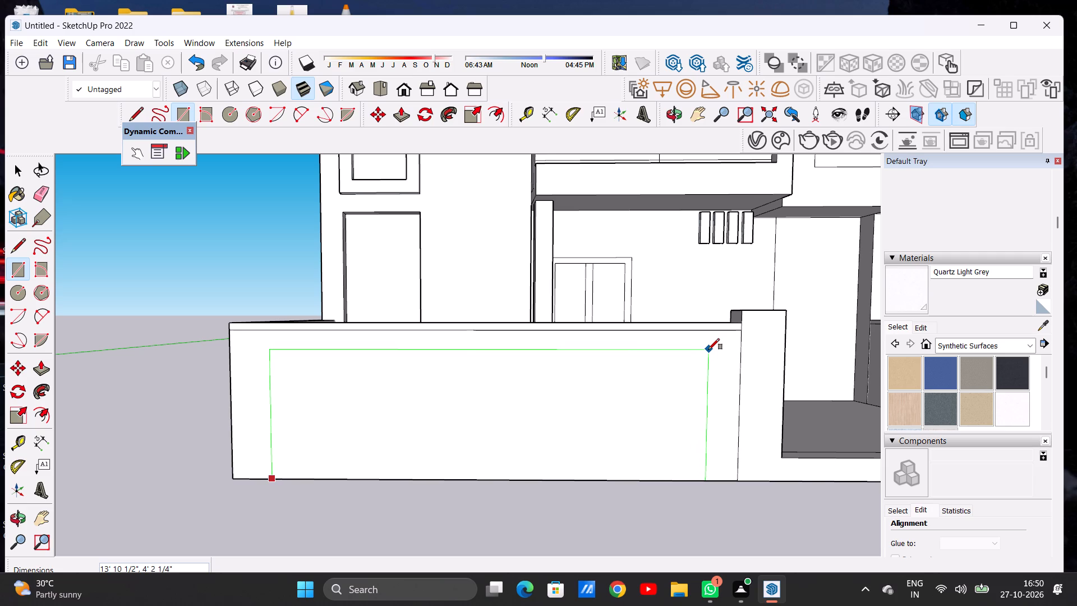
left_click(708, 350)
key("space")
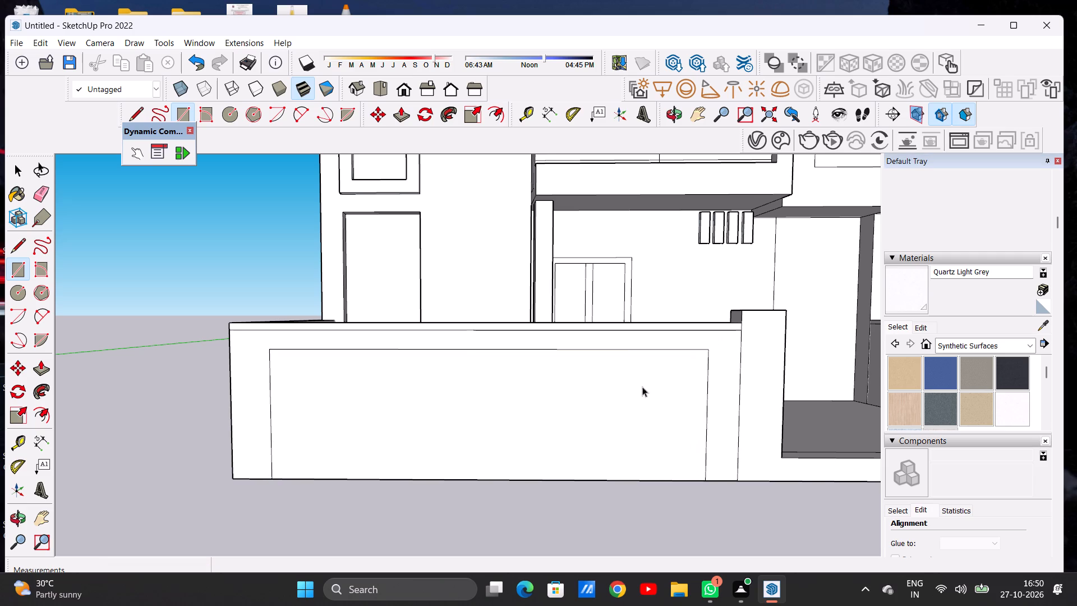
Push/Pull the rectangle on the front boundary wall inward about 6 5/16" as a recessed panel.
scroll(518, 415, "down", 7)
middle_click_drag(533, 408, 529, 467)
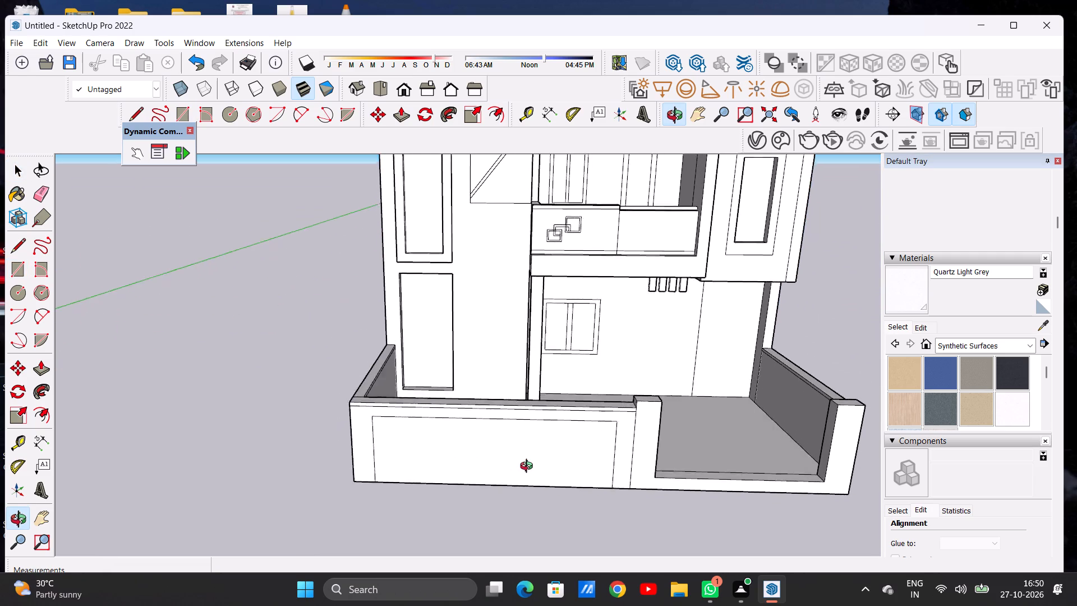
middle_click_drag(529, 467, 555, 451)
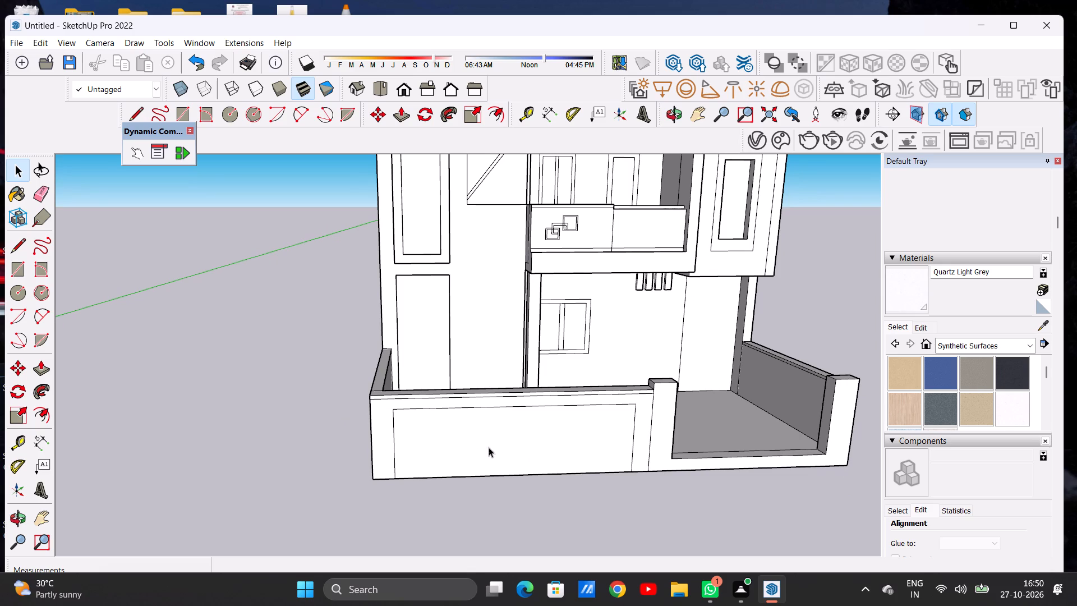
middle_click_drag(453, 453, 420, 437)
scroll(508, 431, "up", 2)
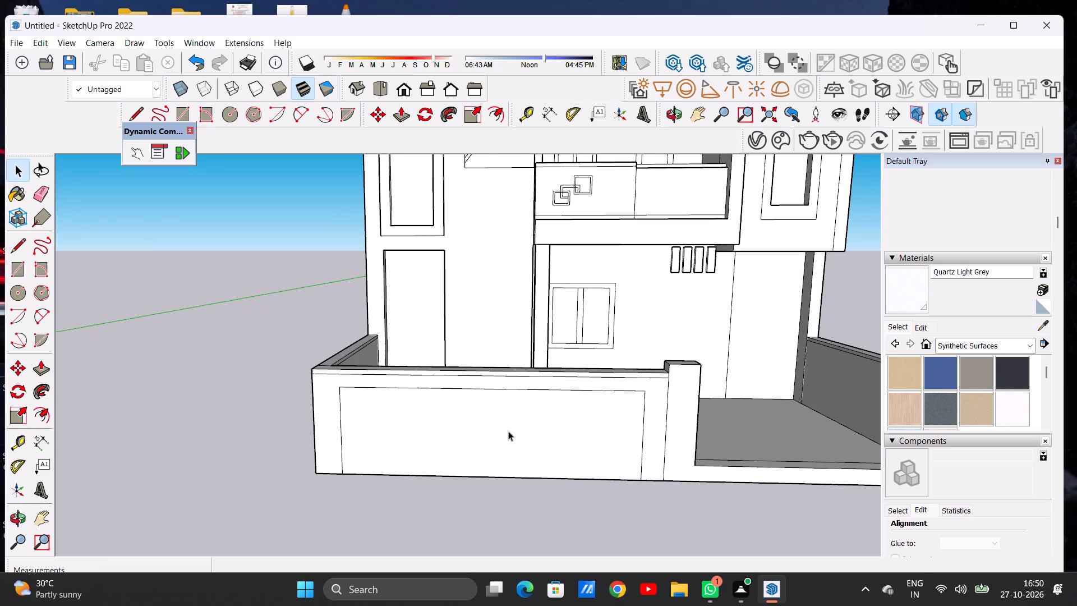
key("p")
scroll(533, 433, "up", 3)
left_click(533, 443)
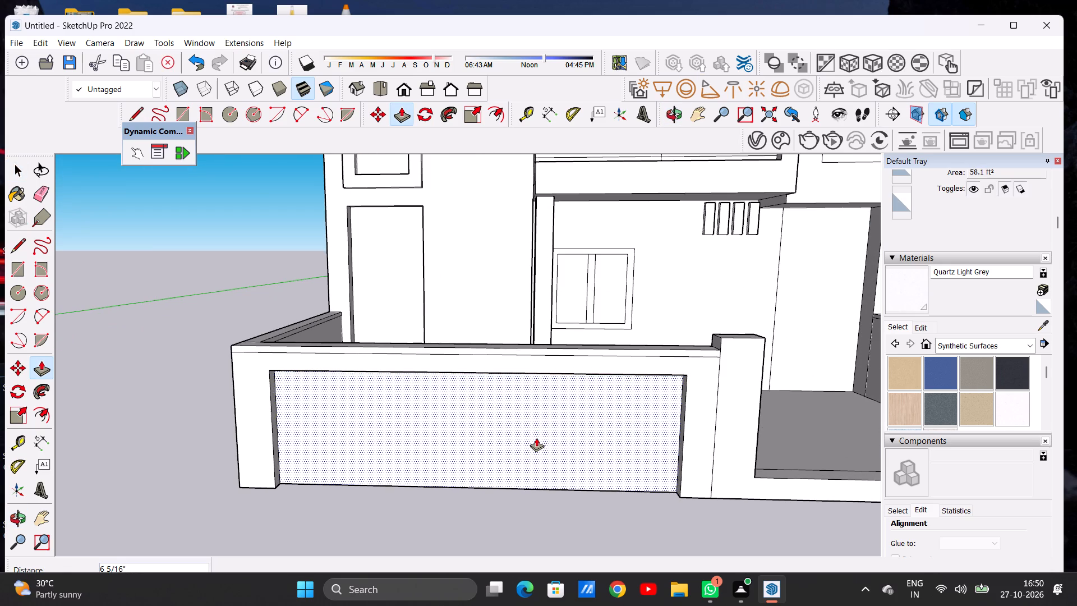
left_click(536, 438)
key("space")
Draw a 13' 10 1/2" line along the front wall's outer bottom edge, across the open base of the recessed panel.
scroll(356, 446, "down", 6)
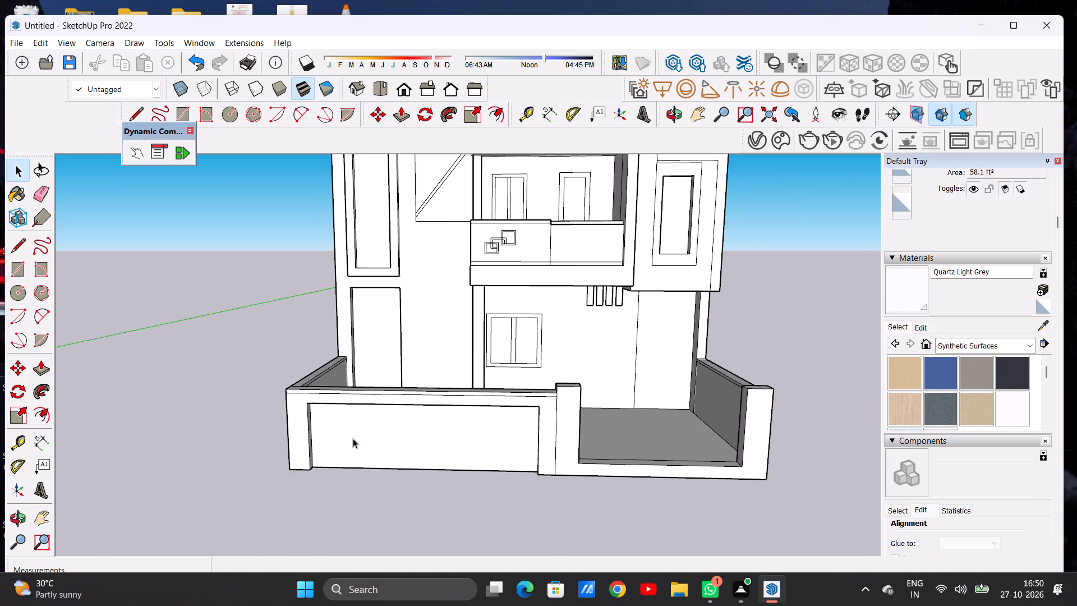
middle_click_drag(351, 427, 378, 504)
scroll(361, 415, "down", 5)
scroll(406, 449, "up", 5)
scroll(406, 460, "down", 1)
scroll(406, 460, "up", 1)
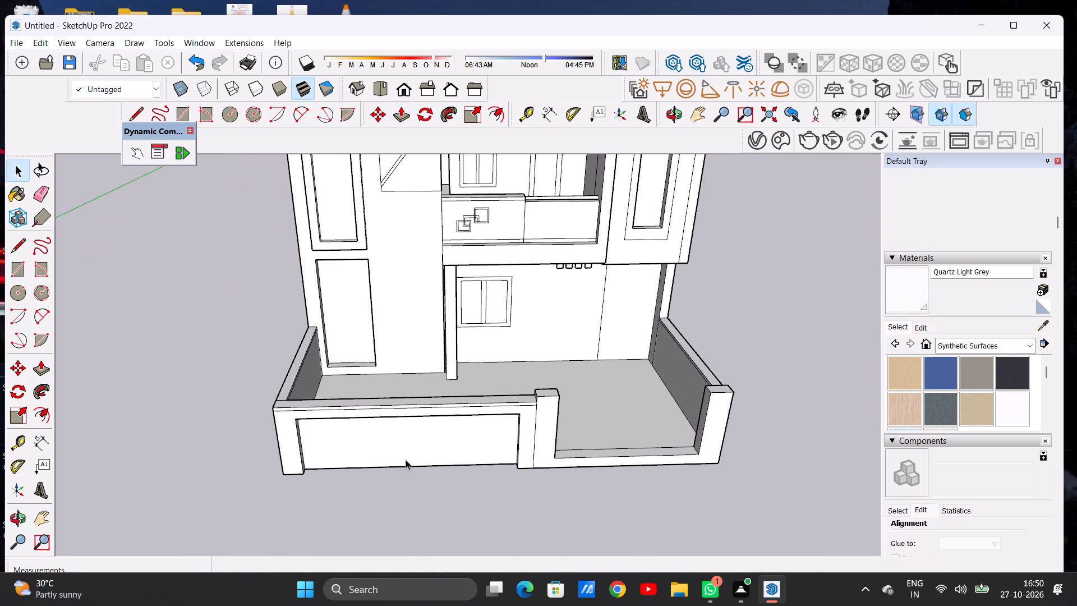
middle_click_drag(380, 471, 381, 513)
scroll(404, 506, "up", 6)
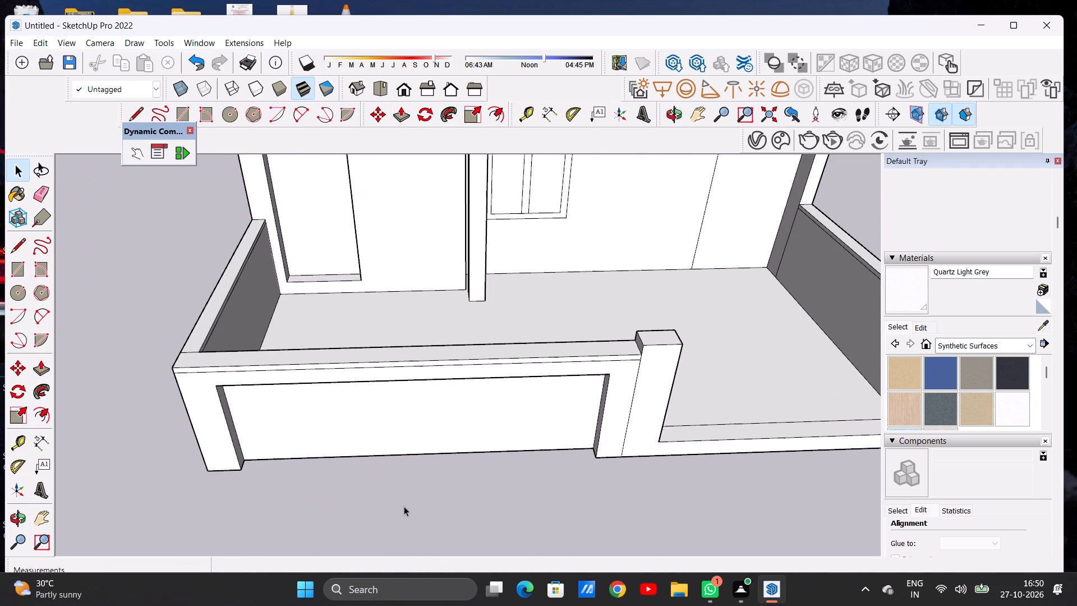
key("l")
scroll(401, 503, "up", 6)
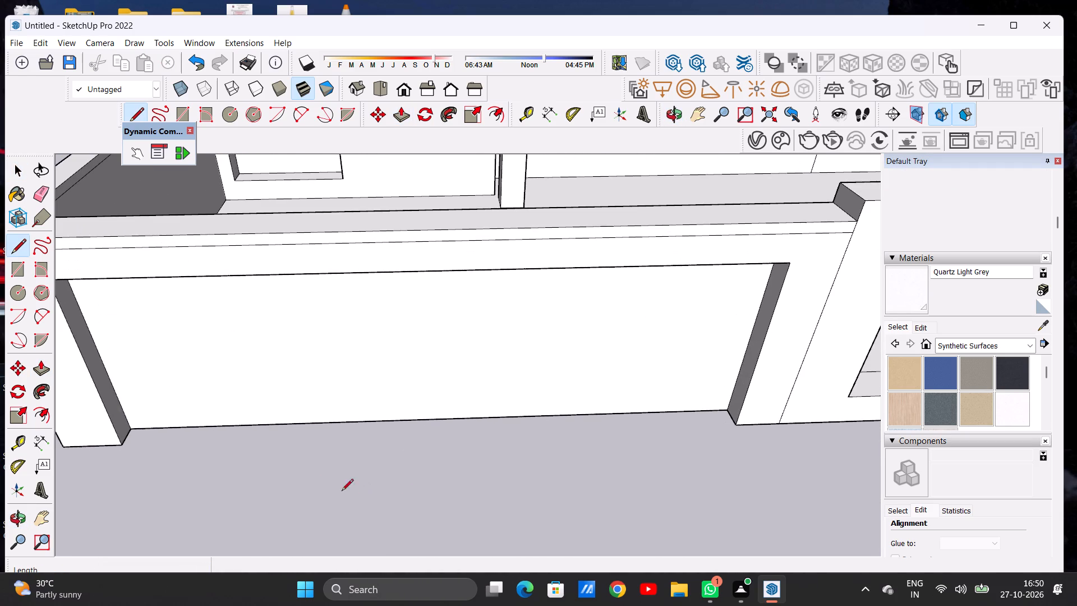
left_click(121, 444)
scroll(212, 453, "down", 5)
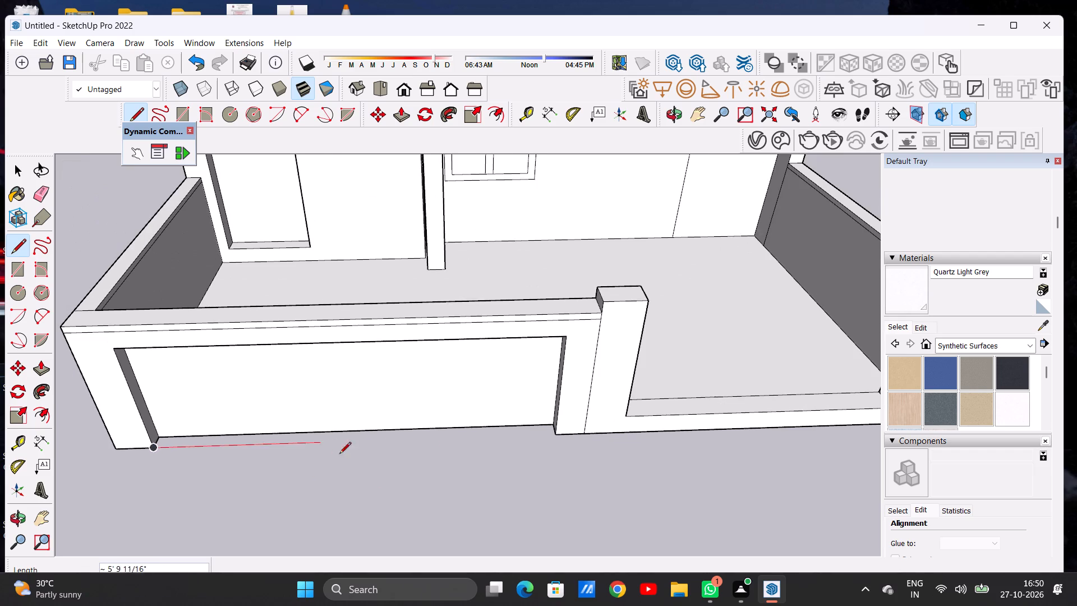
scroll(477, 455, "up", 7)
left_click(627, 417)
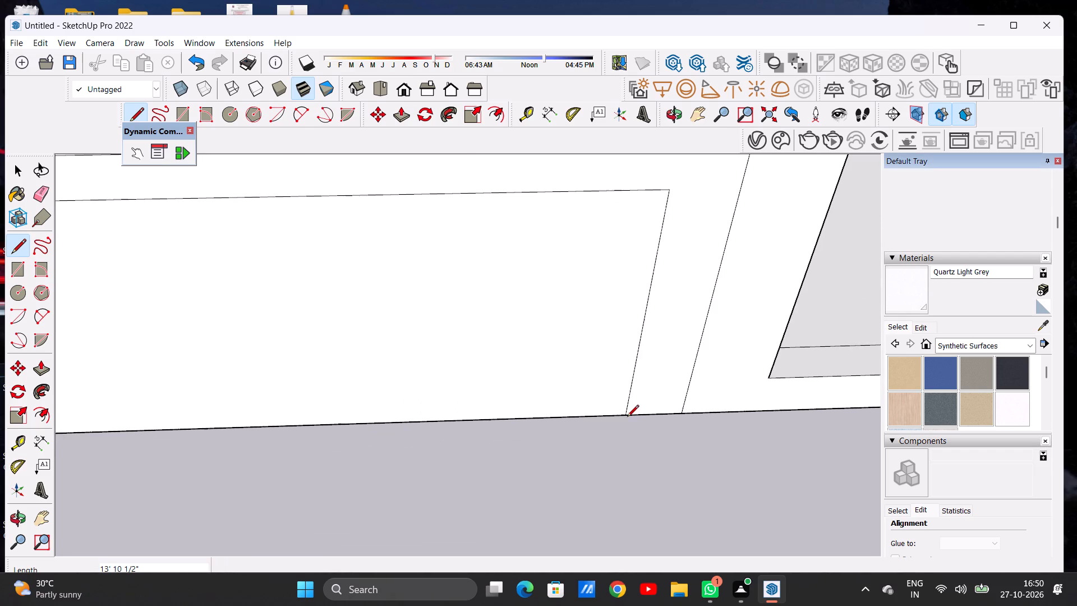
key("space")
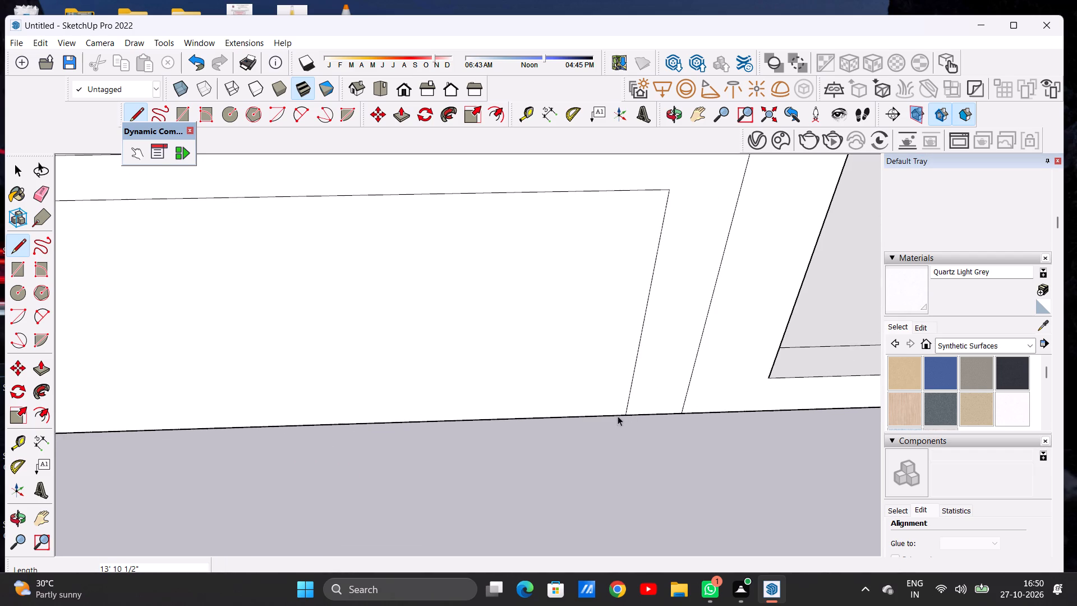
Delete the outer face covering the front wall's recess, keeping the bottom ledge.
left_click(544, 345)
key("Delete")
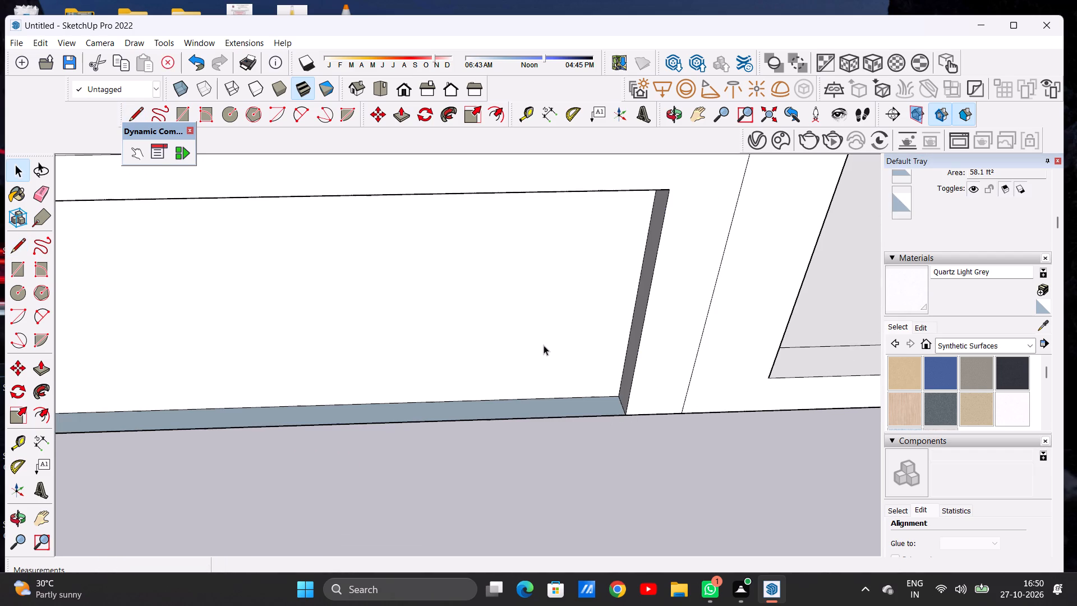
key("space")
Draw a near-square rectangle about 1' 11 15/16" by 1' 10 5/8" on the recessed panel, towards its left end.
scroll(334, 426, "down", 12)
scroll(418, 371, "up", 1)
scroll(418, 373, "down", 3)
middle_click_drag(401, 401, 403, 356)
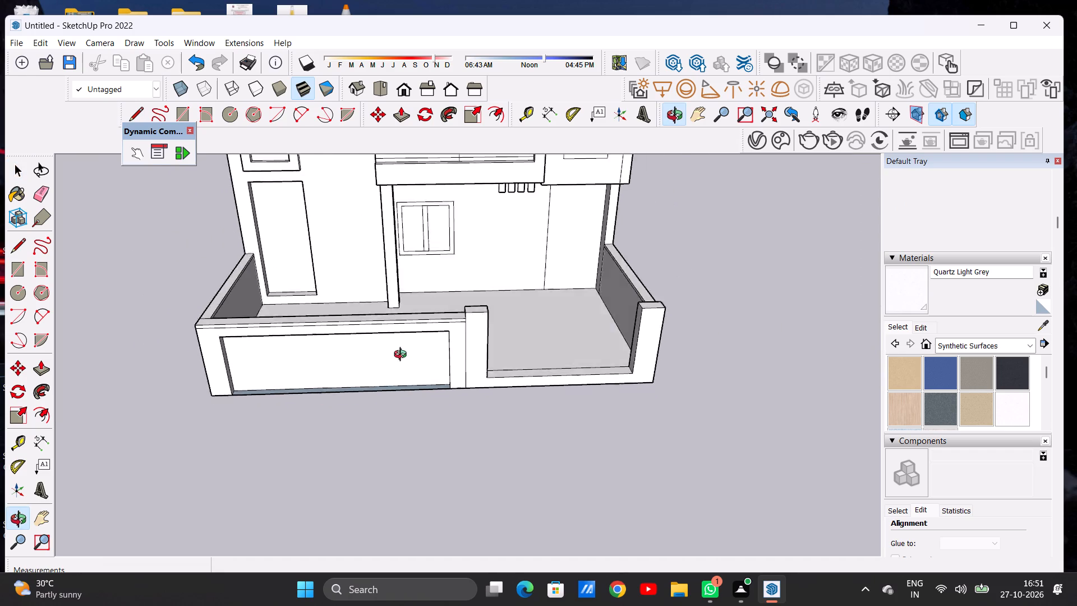
middle_click_drag(403, 356, 404, 301)
scroll(317, 401, "down", 12)
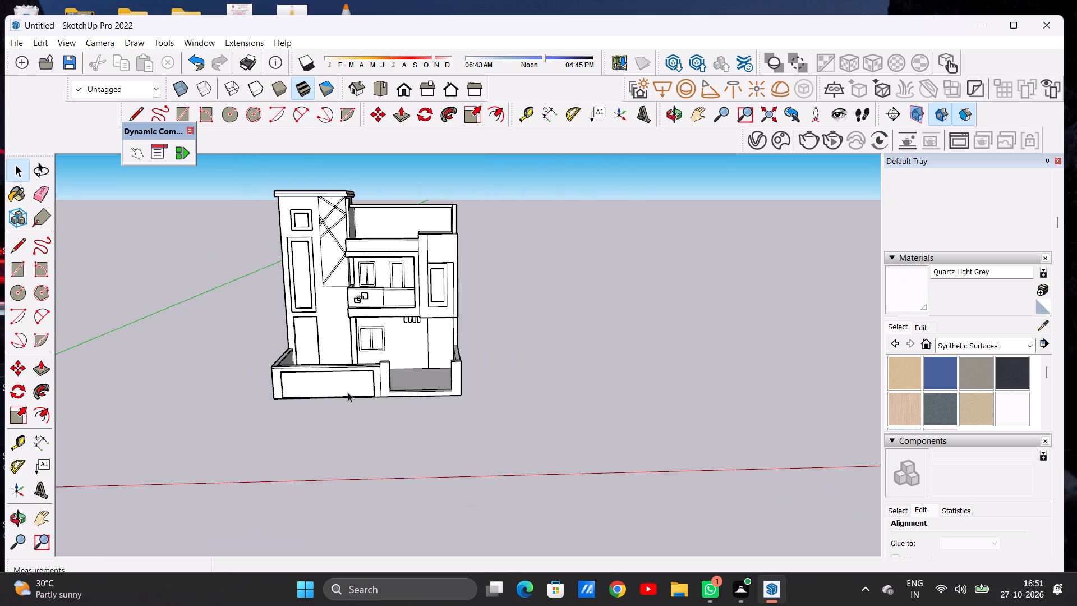
scroll(371, 398, "down", 5)
scroll(297, 391, "up", 11)
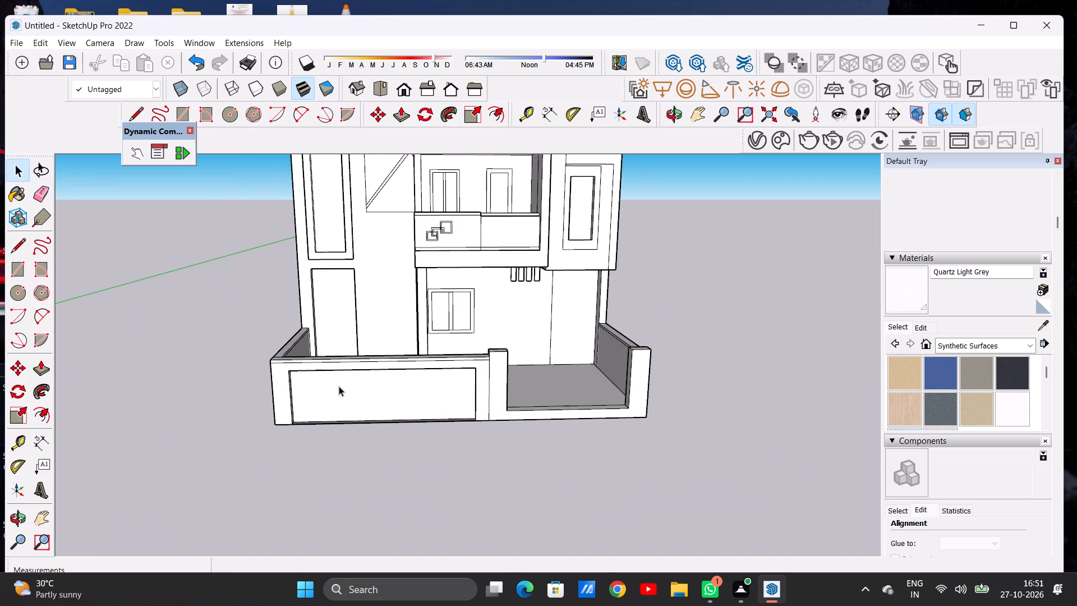
middle_click_drag(346, 398, 356, 377)
scroll(358, 377, "up", 9)
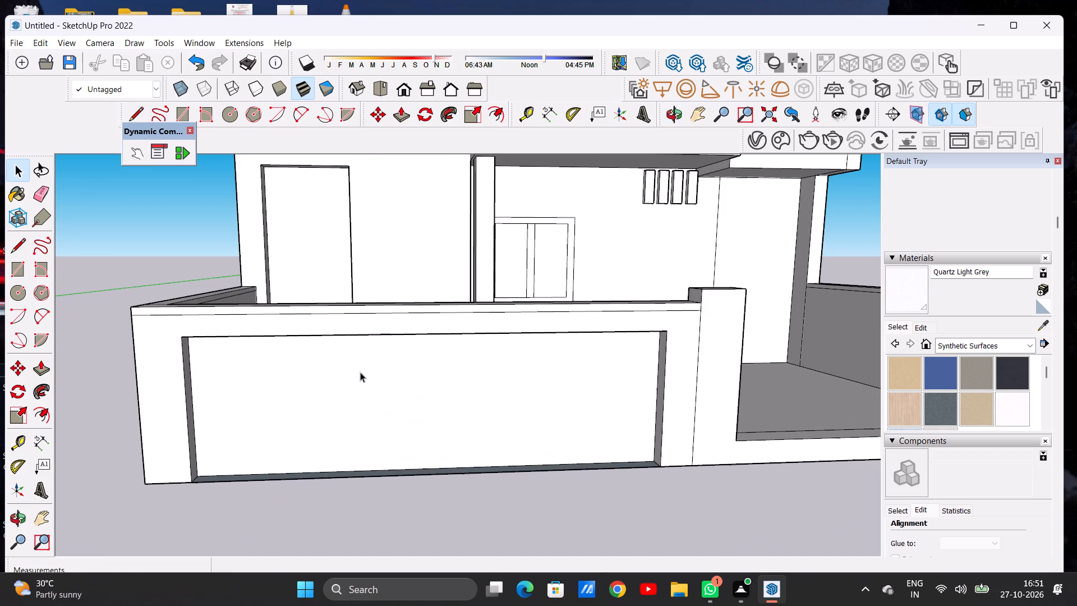
key("r")
scroll(308, 390, "up", 3)
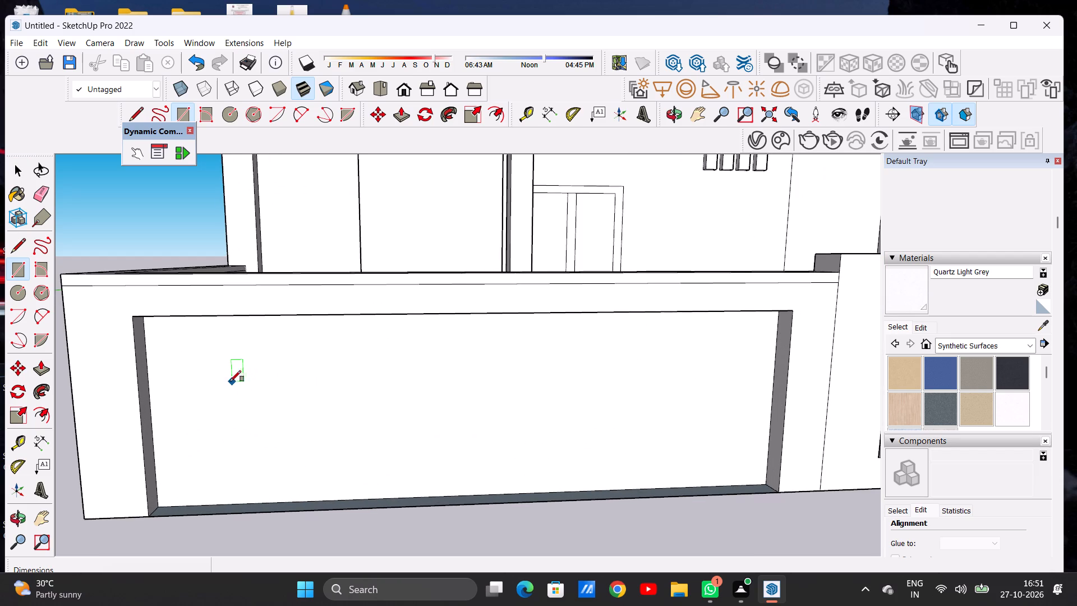
left_click(223, 378)
left_click(321, 461)
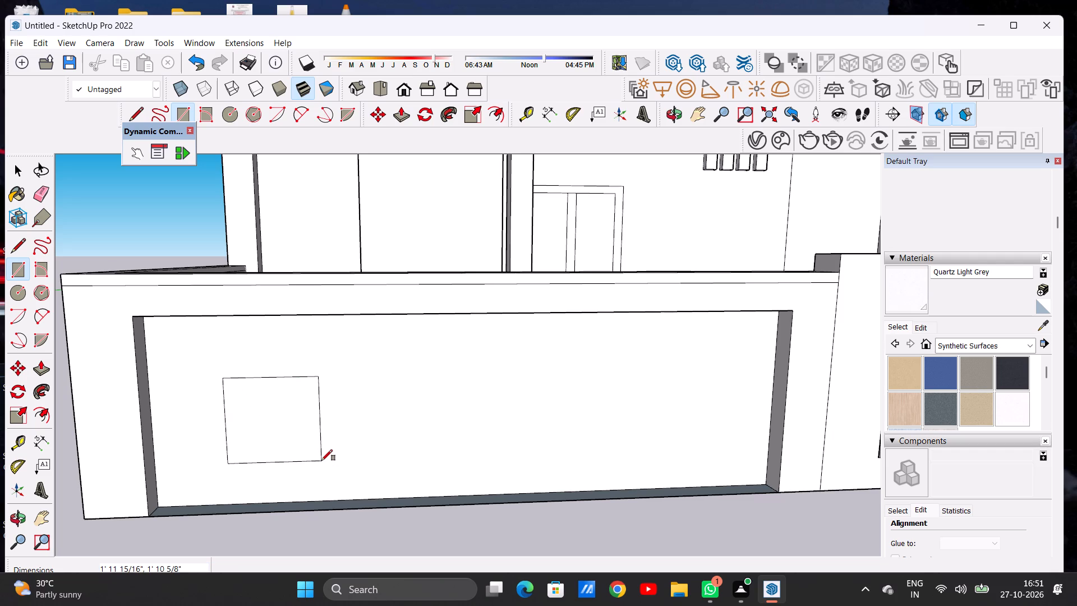
key("space")
Move the near-square and its edges down about 3 9/16" on the recessed panel.
triple_click(297, 442)
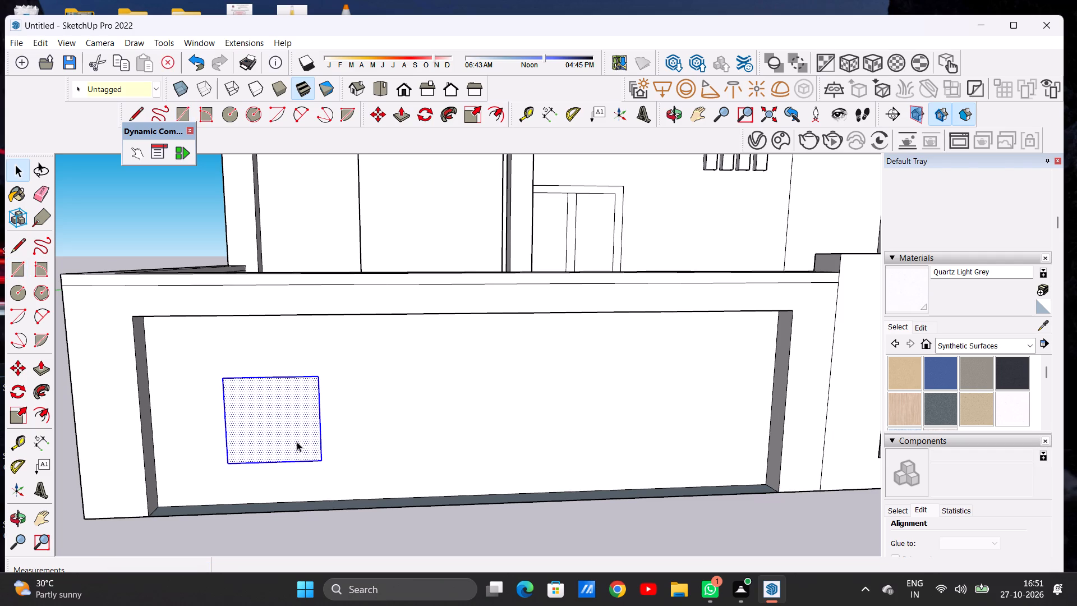
scroll(294, 443, "down", 6)
left_click(117, 379)
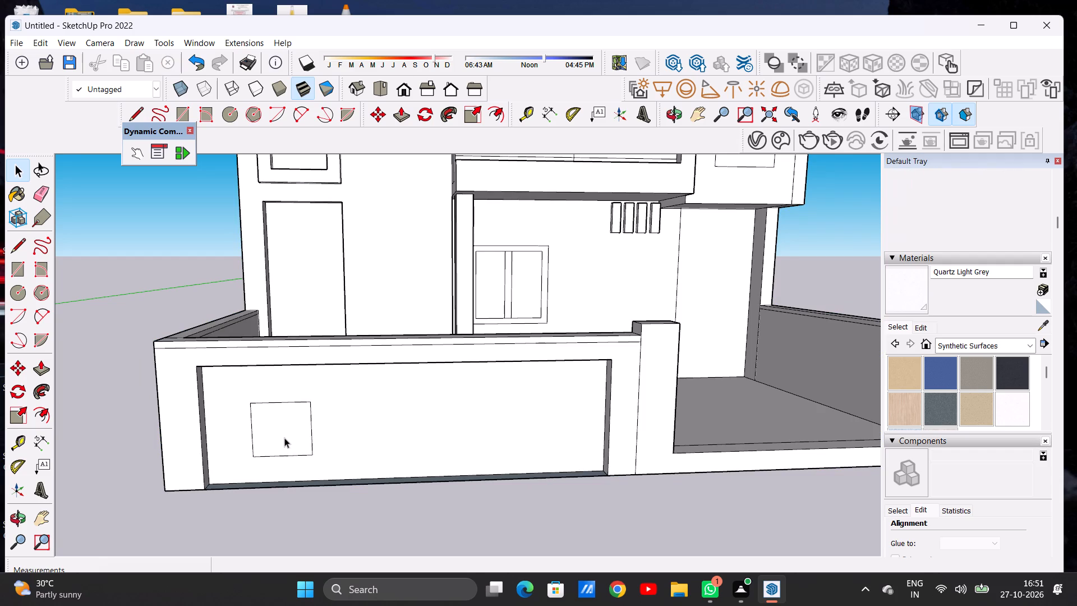
double_click(284, 438)
key("m")
scroll(322, 466, "up", 5)
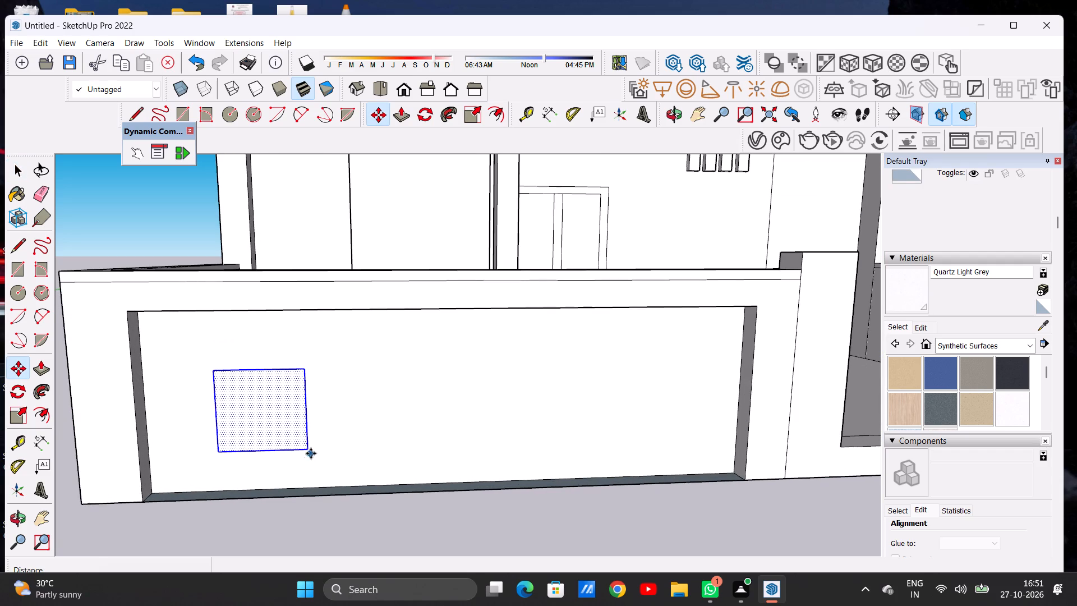
left_click(309, 451)
left_click(306, 462)
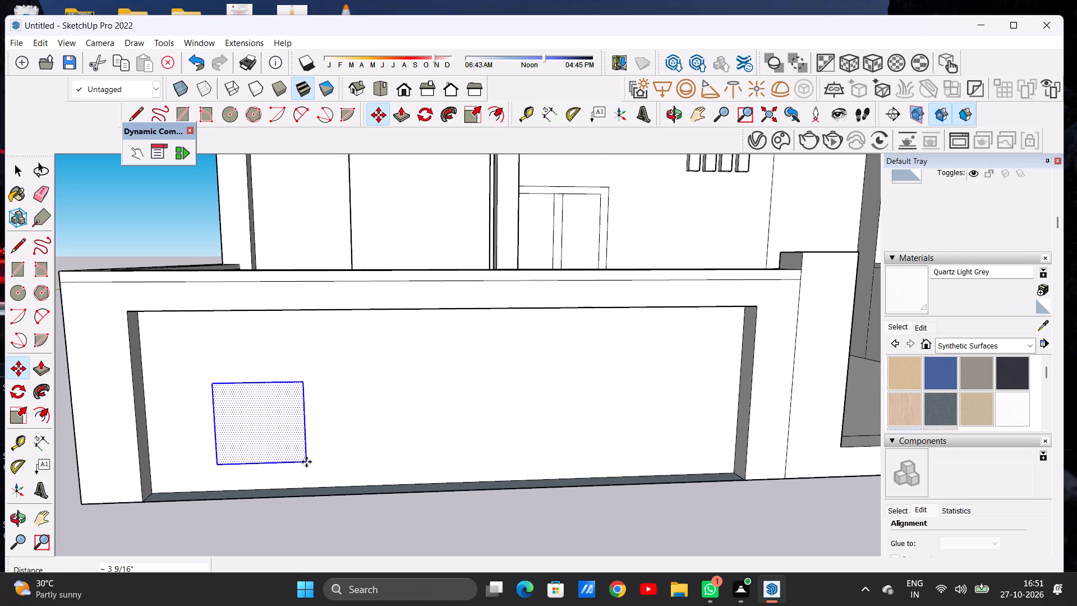
key("space")
Copy the near-square 8' 4" horizontally towards the right end of the recessed panel.
key("m")
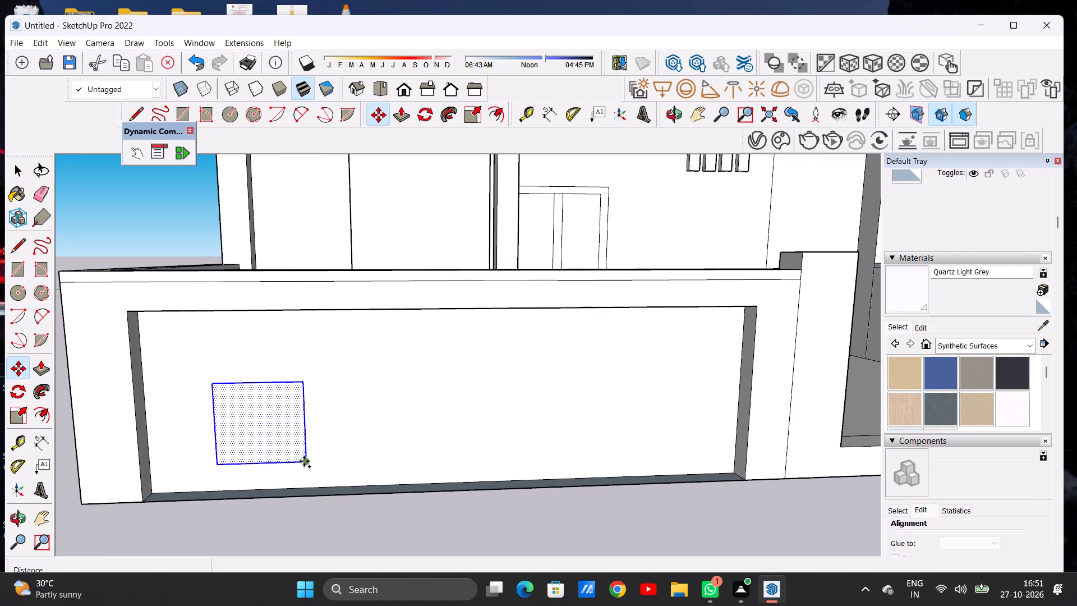
left_click(304, 461)
scroll(348, 453, "down", 7)
scroll(497, 454, "up", 2)
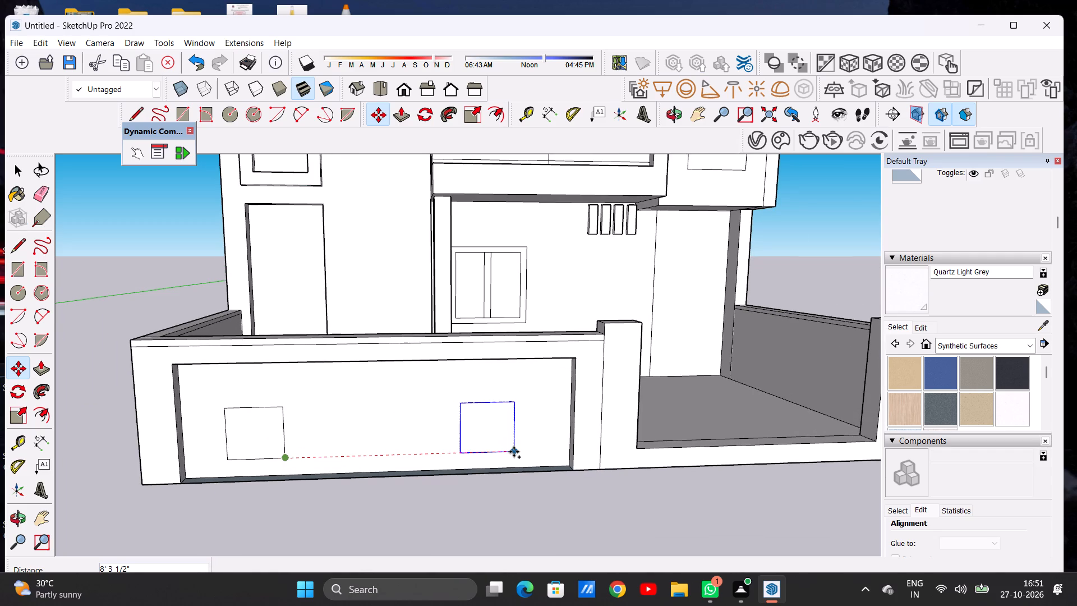
left_click(515, 451)
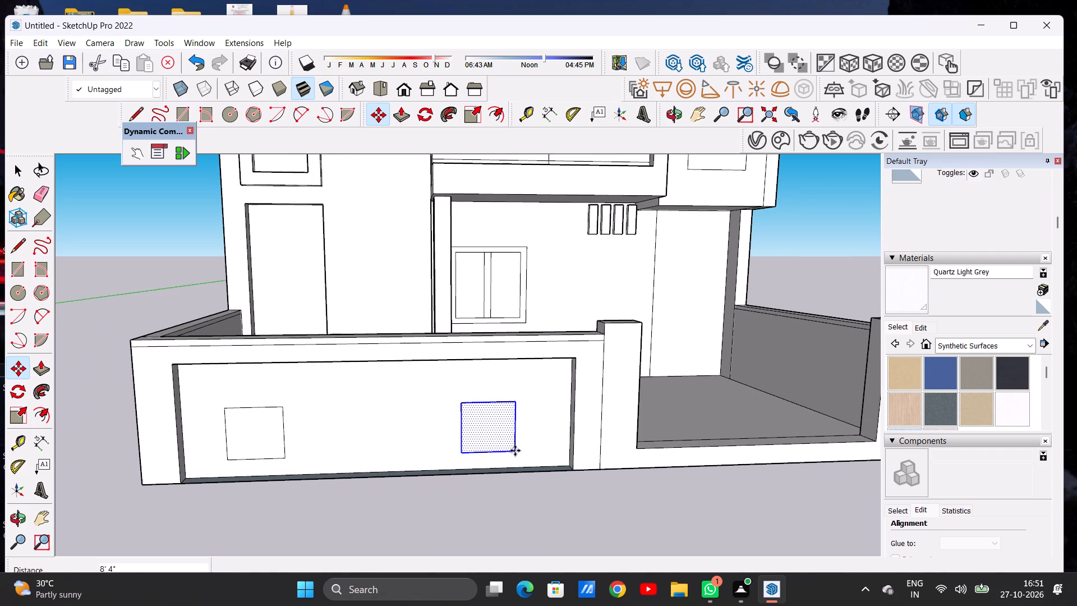
Copy the right-hand square back horizontally to about midway between the two squares on the recessed panel.
left_click(515, 451)
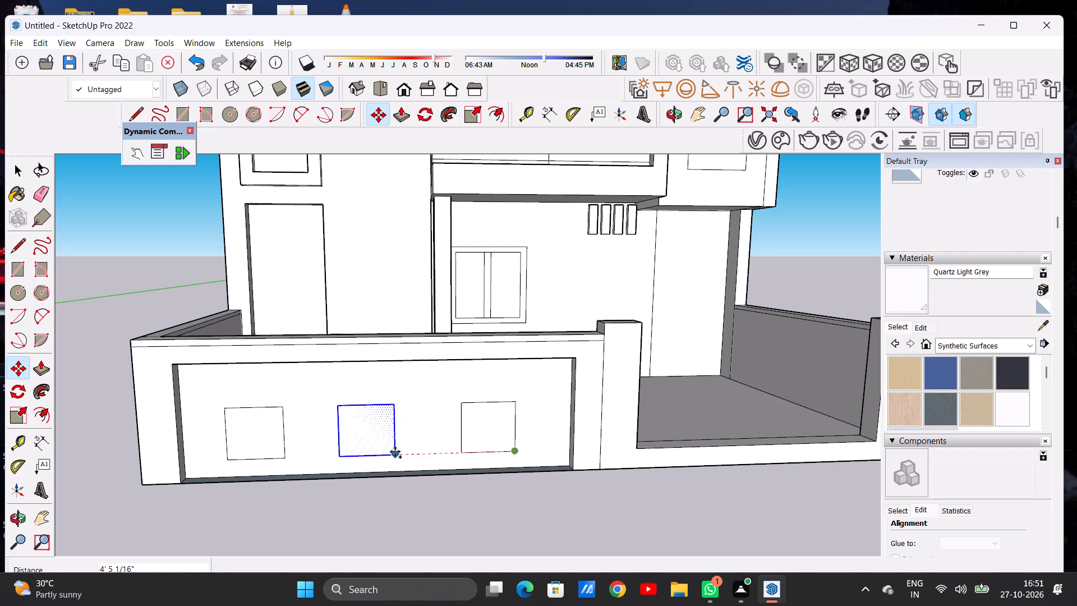
left_click(397, 453)
key("space")
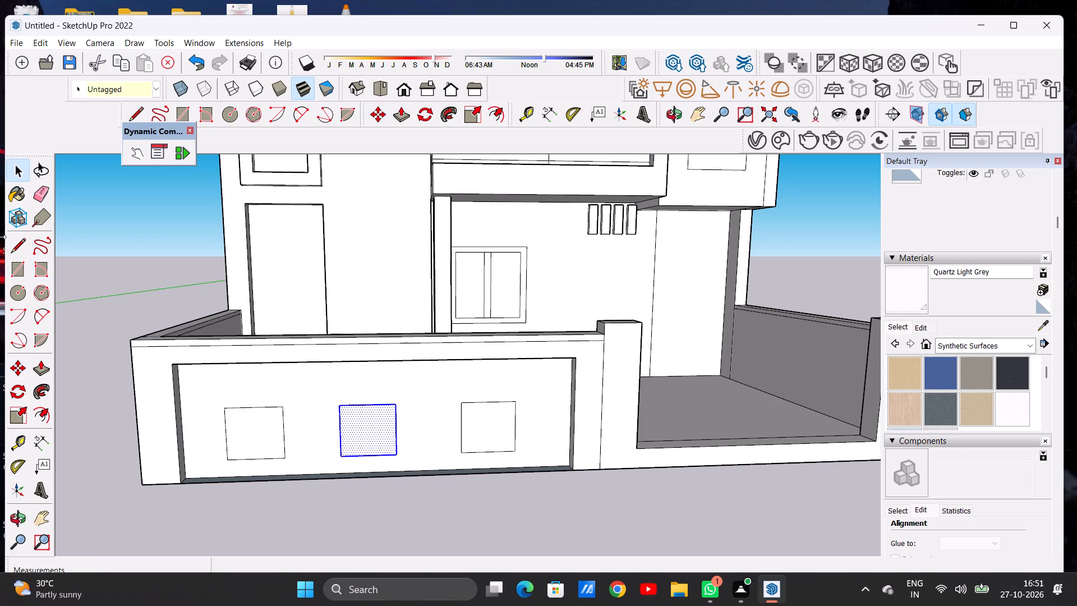
left_click(111, 314)
Round the two upper corners of the leftmost square with tangent 2 Point Arcs about 5 1/2" across.
scroll(380, 350, "down", 4)
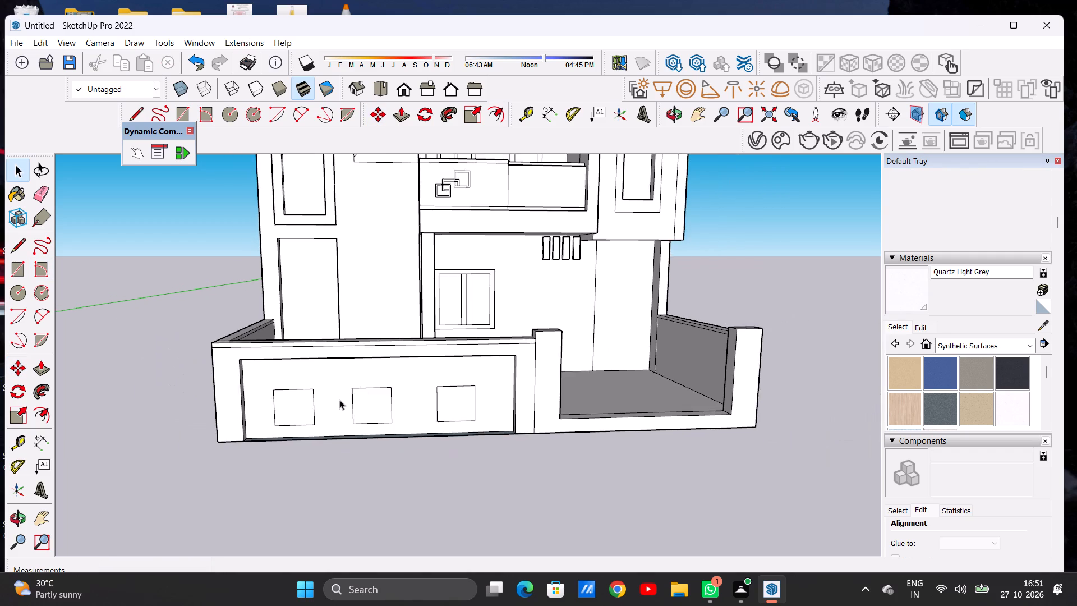
scroll(339, 400, "up", 3)
scroll(337, 400, "down", 1)
scroll(332, 402, "up", 3)
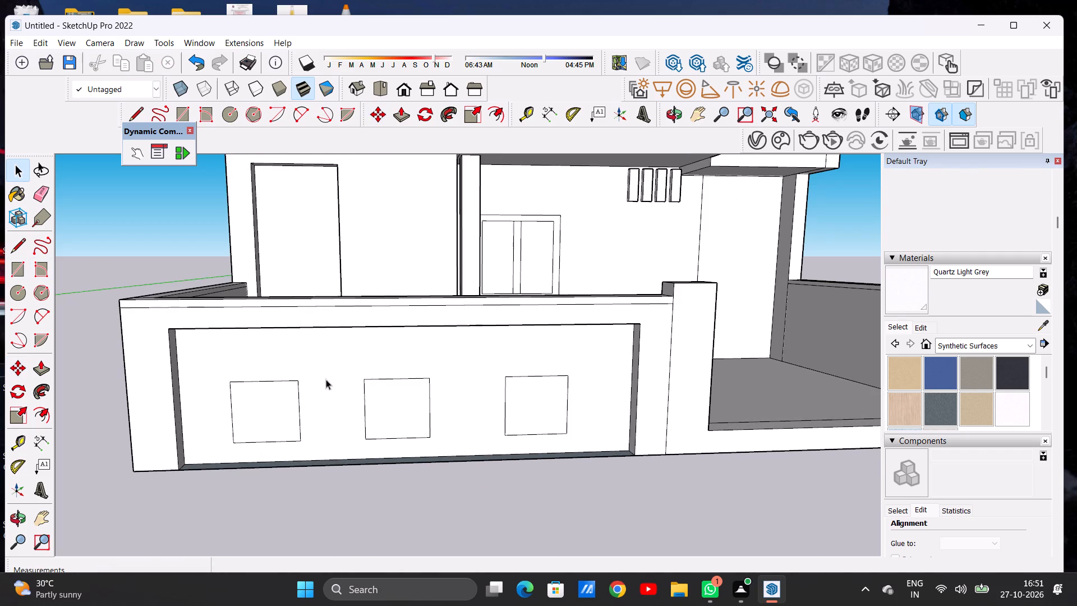
scroll(340, 377, "down", 1)
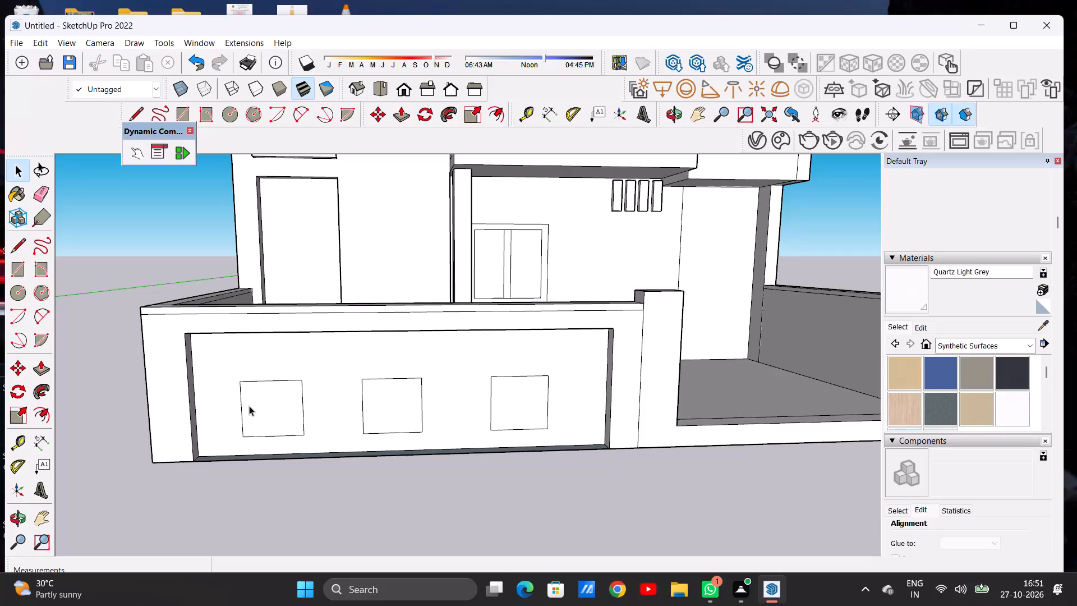
scroll(249, 406, "up", 6)
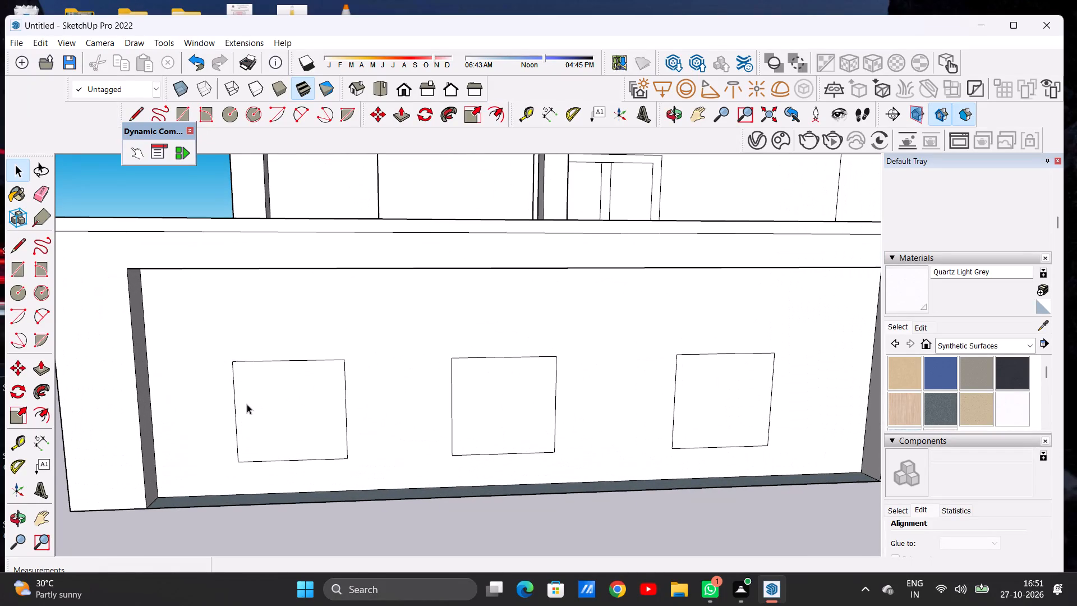
left_click(296, 115)
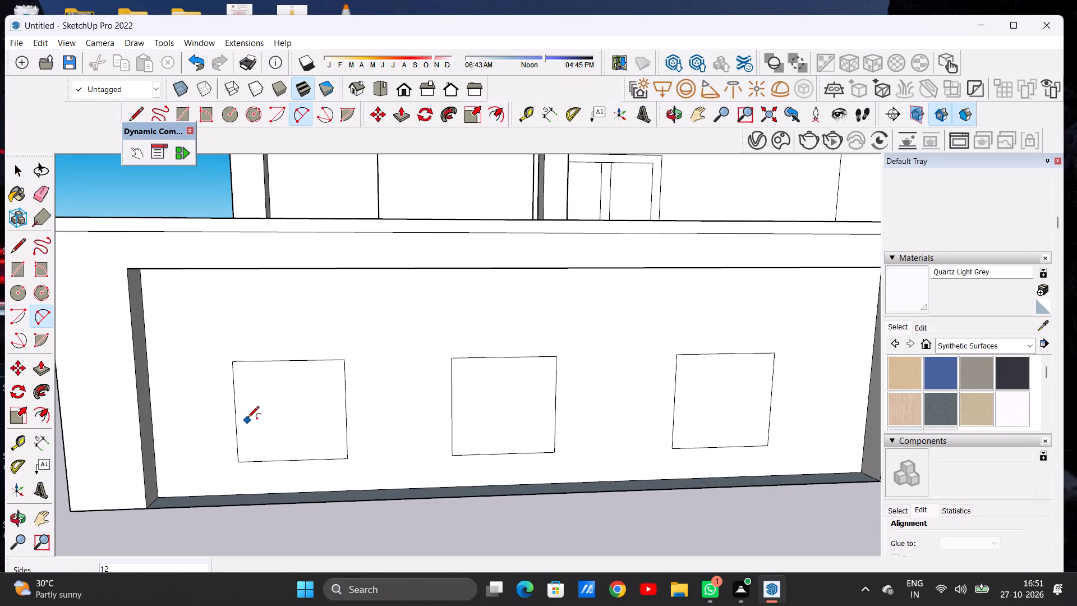
scroll(247, 416, "up", 3)
scroll(248, 413, "down", 1)
scroll(248, 413, "up", 3)
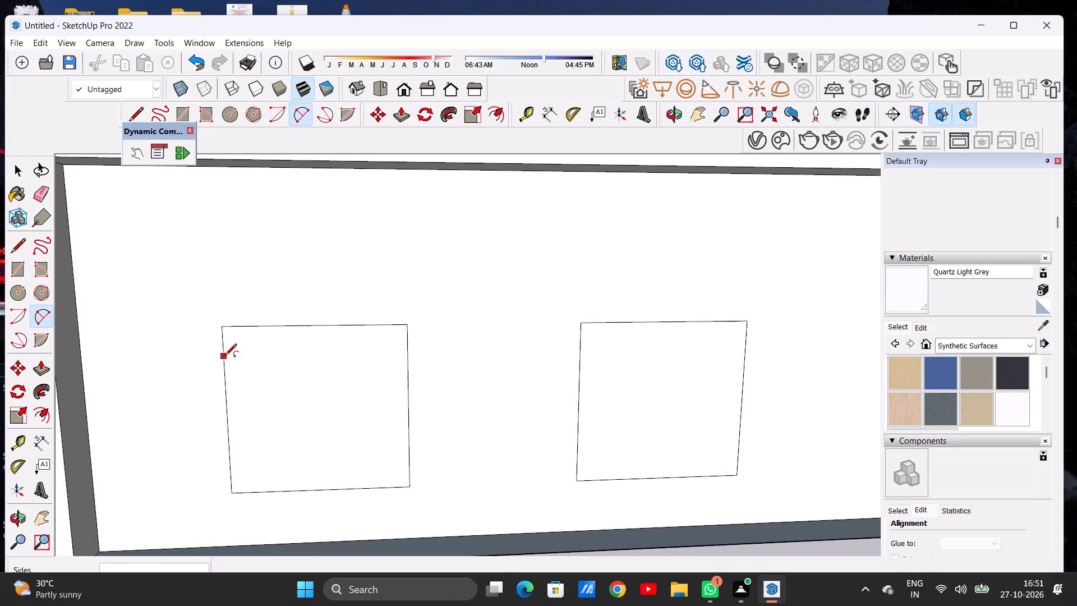
left_click(225, 356)
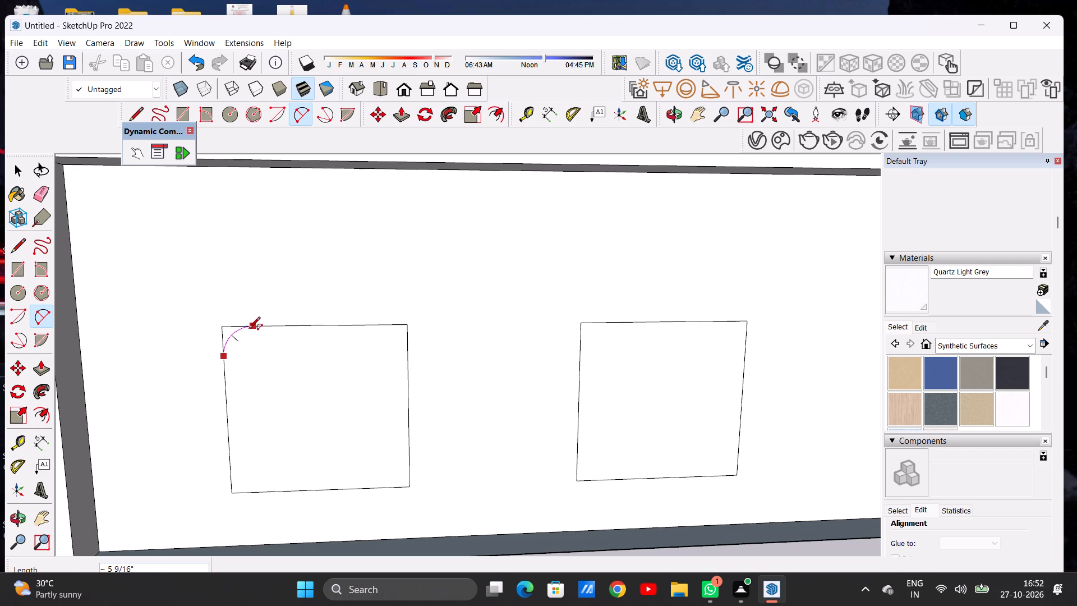
double_click(250, 329)
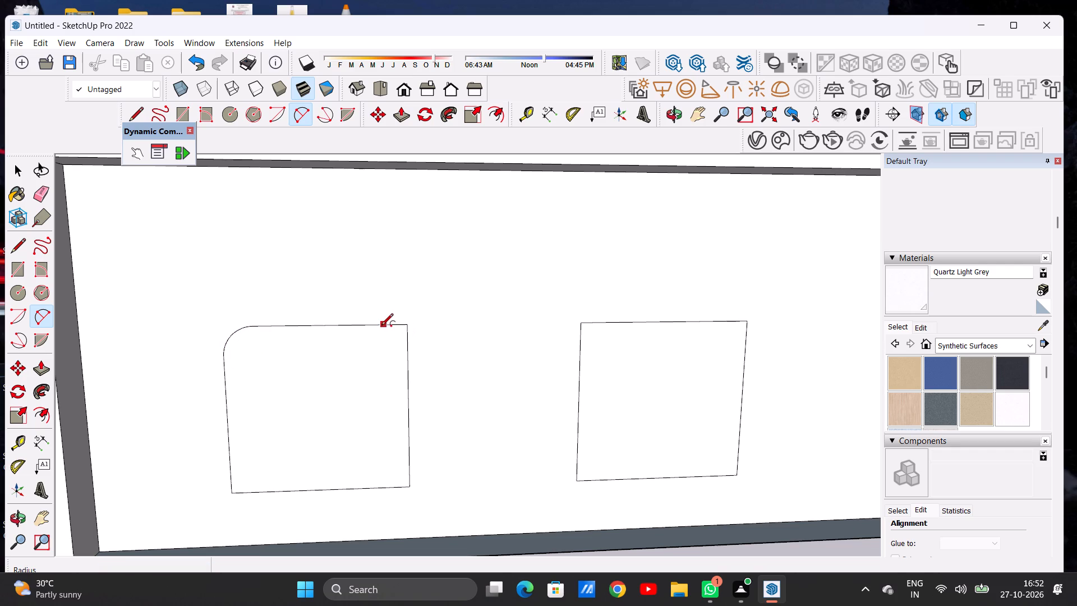
left_click(379, 326)
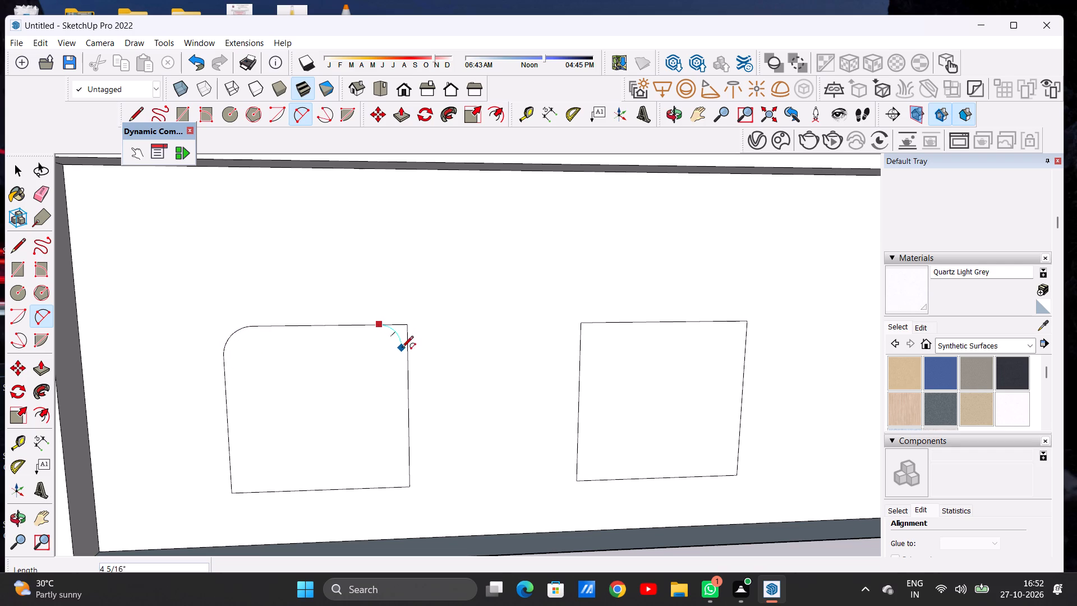
double_click(405, 357)
scroll(341, 310, "down", 6)
scroll(279, 430, "up", 5)
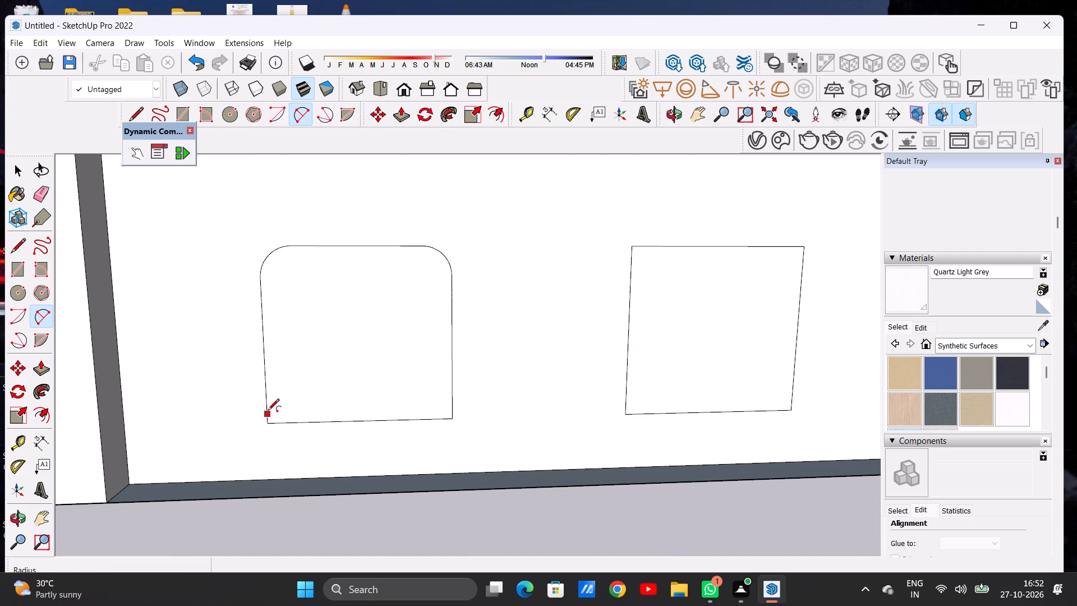
Round the two lower corners of the leftmost square with tangent 2 Point Arcs about 6 7/16" across.
left_click(265, 391)
double_click(301, 422)
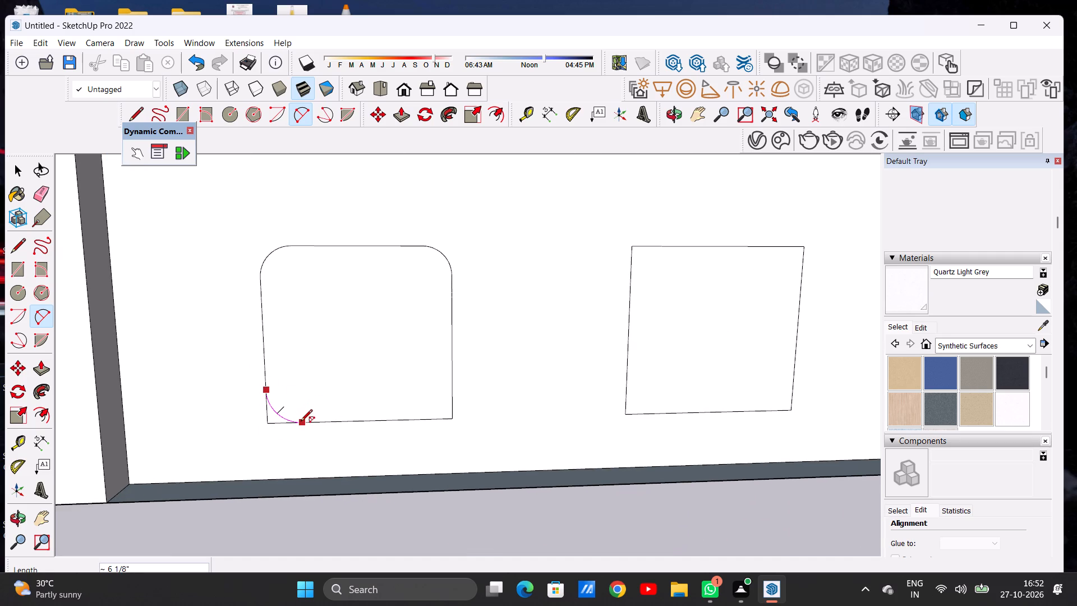
left_click(413, 420)
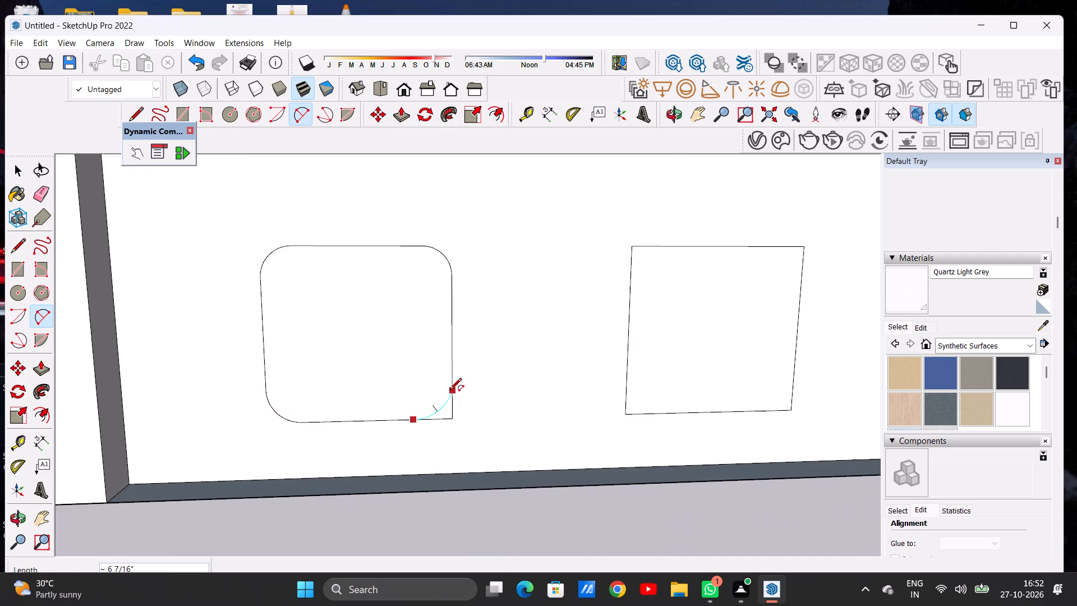
double_click(450, 385)
Round all four corners of the middle square on the recessed panel with tangent 2 Point Arcs about 7" to 8" across.
scroll(351, 389, "down", 9)
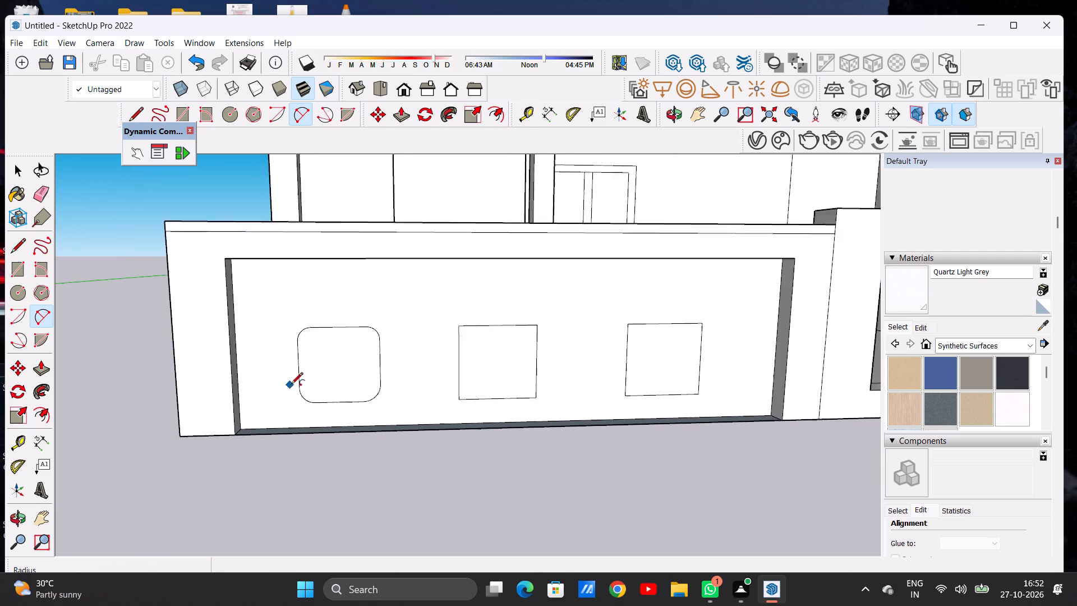
scroll(291, 385, "down", 1)
scroll(463, 352, "up", 6)
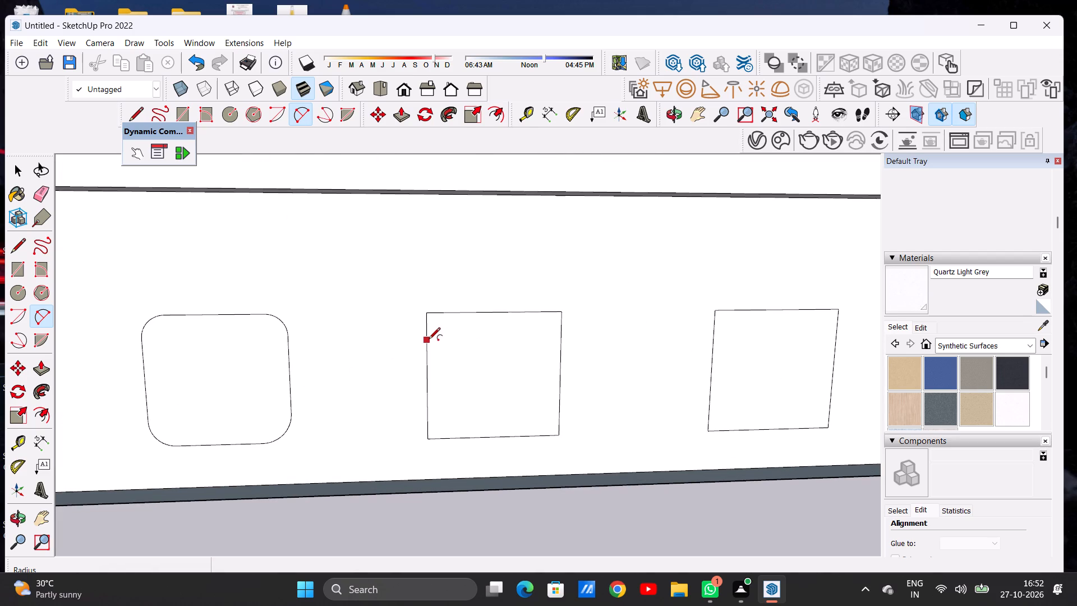
left_click(429, 339)
double_click(451, 314)
left_click(534, 315)
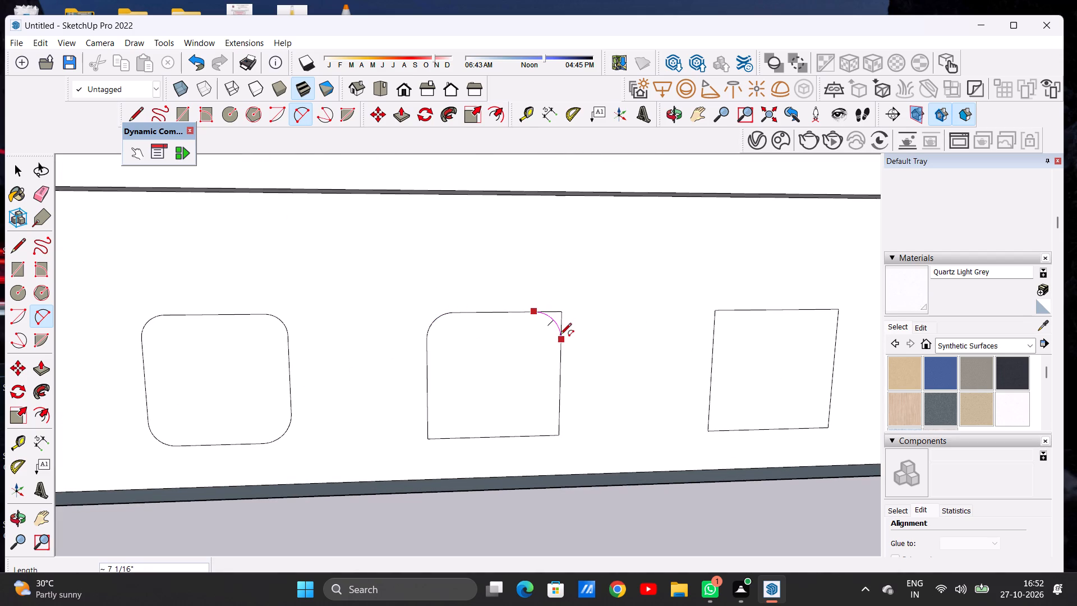
double_click(560, 336)
scroll(441, 319, "down", 5)
scroll(447, 388, "up", 2)
scroll(446, 389, "down", 1)
scroll(446, 389, "up", 2)
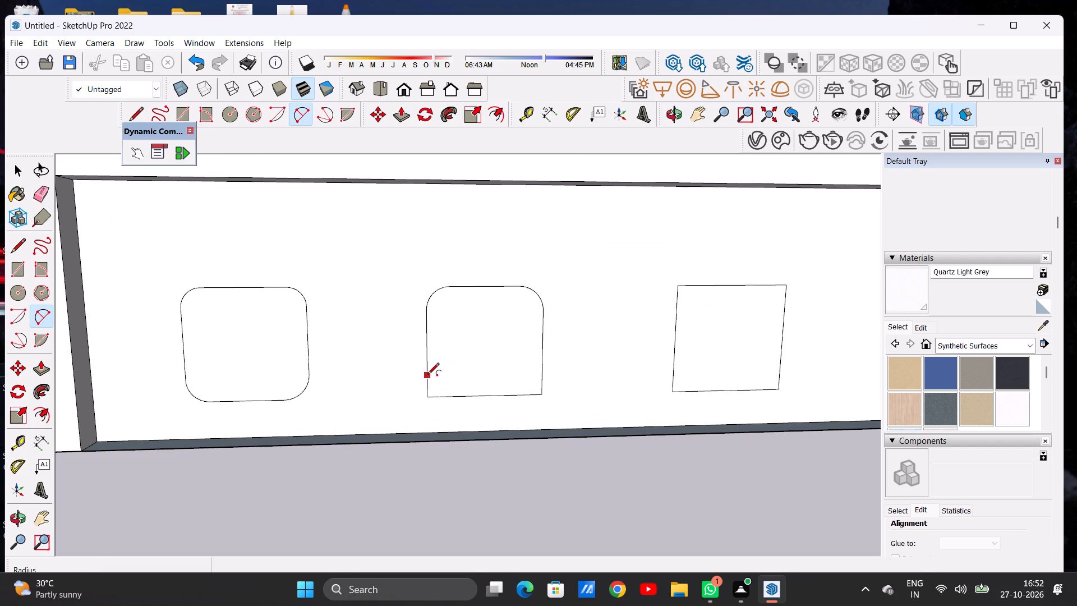
left_click(426, 370)
double_click(449, 394)
left_click(513, 393)
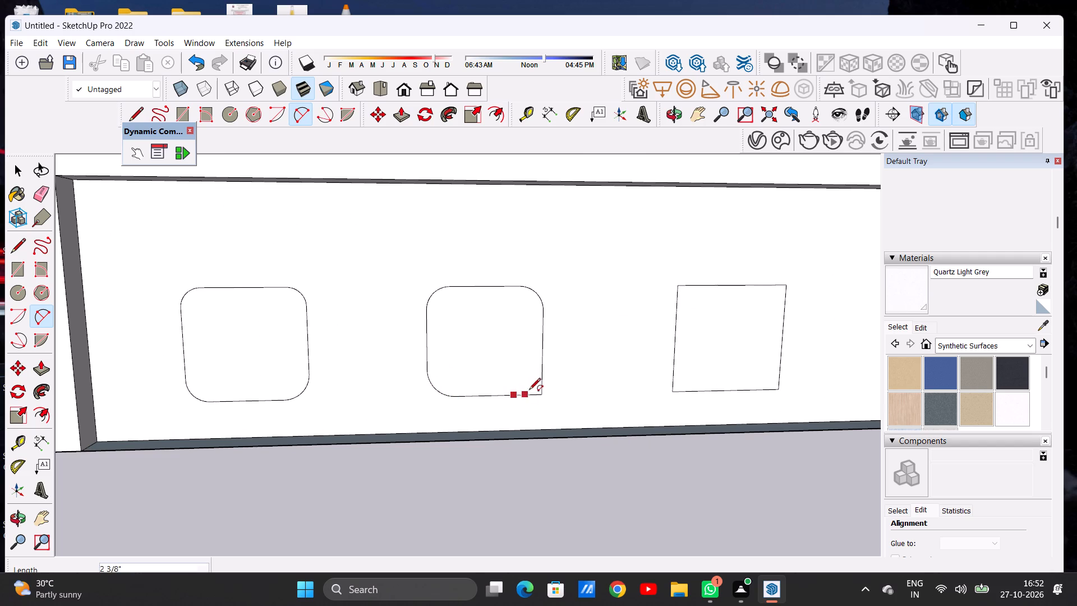
double_click(540, 372)
Round all four corners of the rightmost square on the recessed panel with tangent 2 Point Arcs about 7" to 8 7/16" across.
scroll(367, 376, "down", 2)
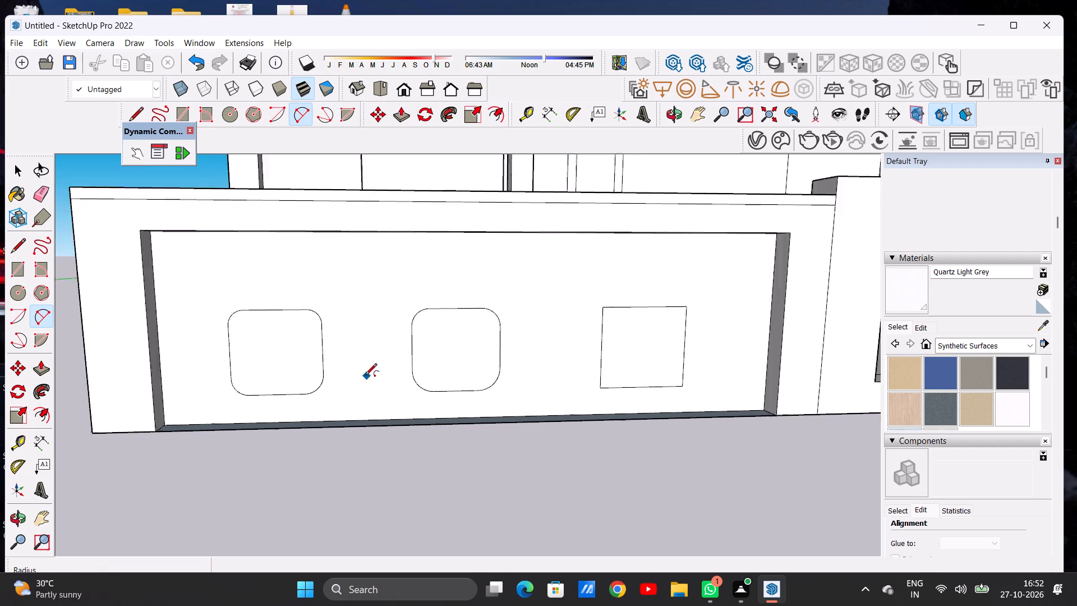
scroll(365, 376, "down", 7)
scroll(520, 350, "up", 4)
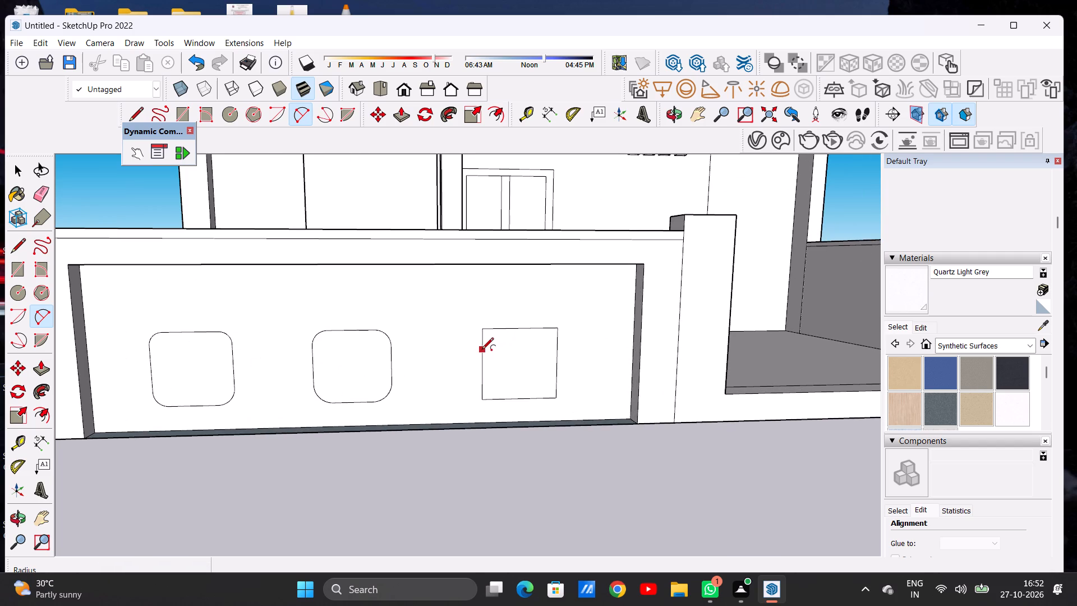
left_click(482, 351)
double_click(499, 330)
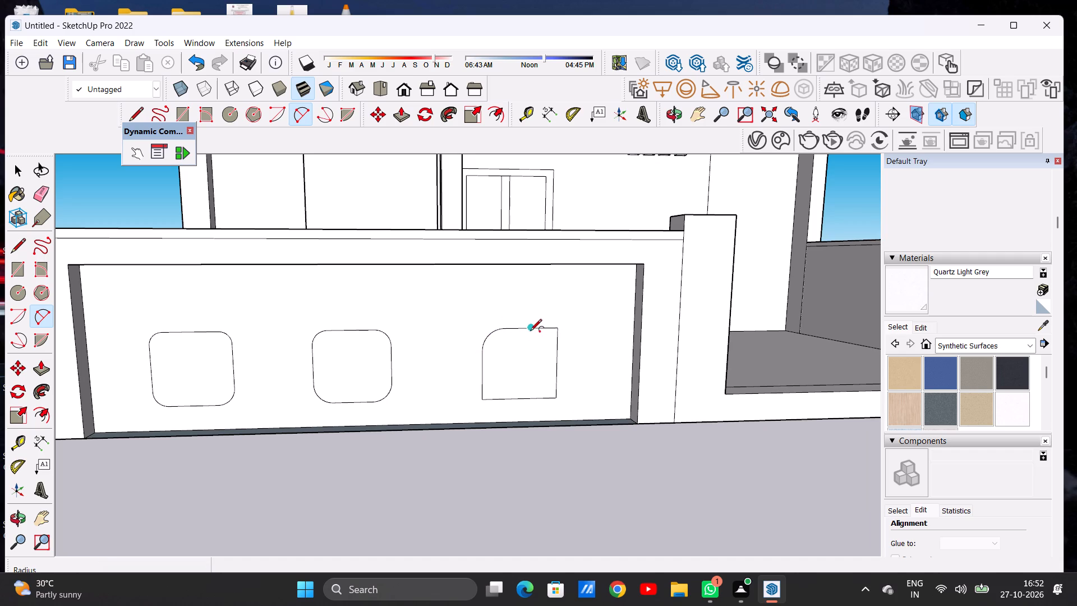
left_click(539, 330)
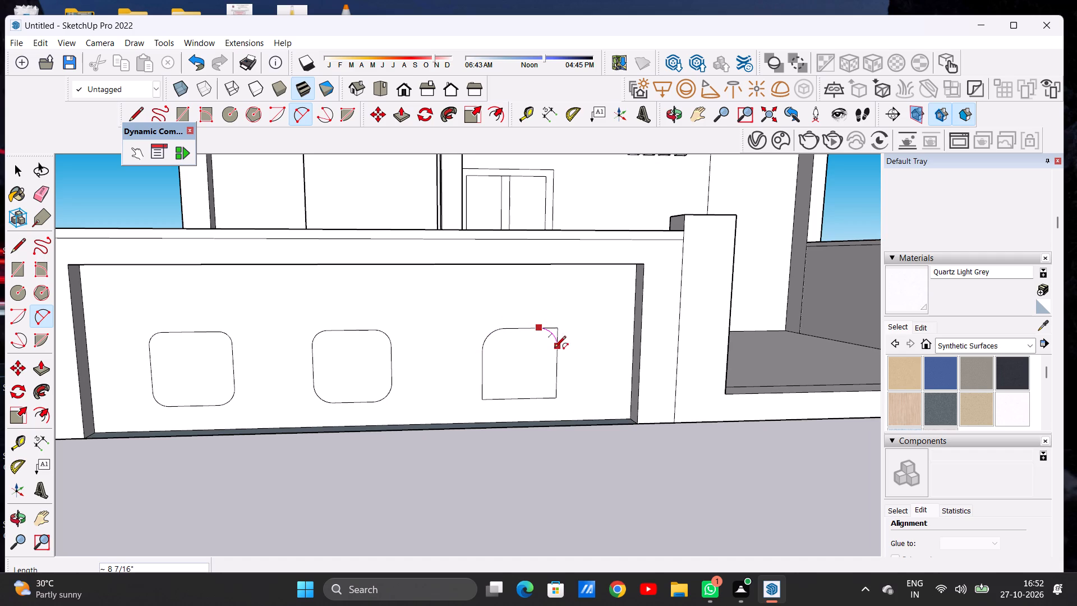
double_click(554, 348)
scroll(487, 404, "up", 4)
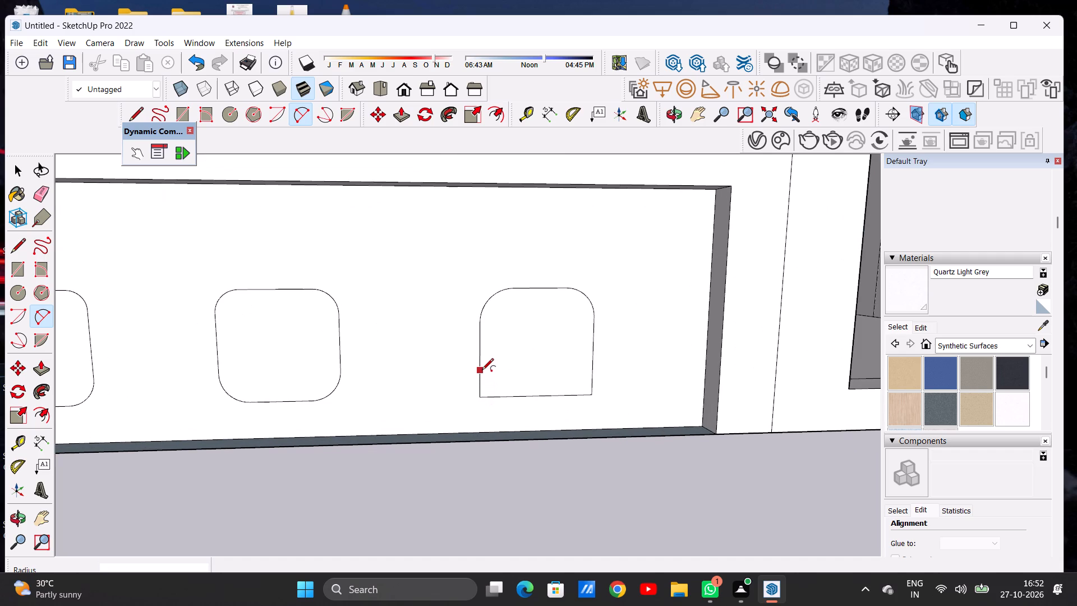
left_click(482, 374)
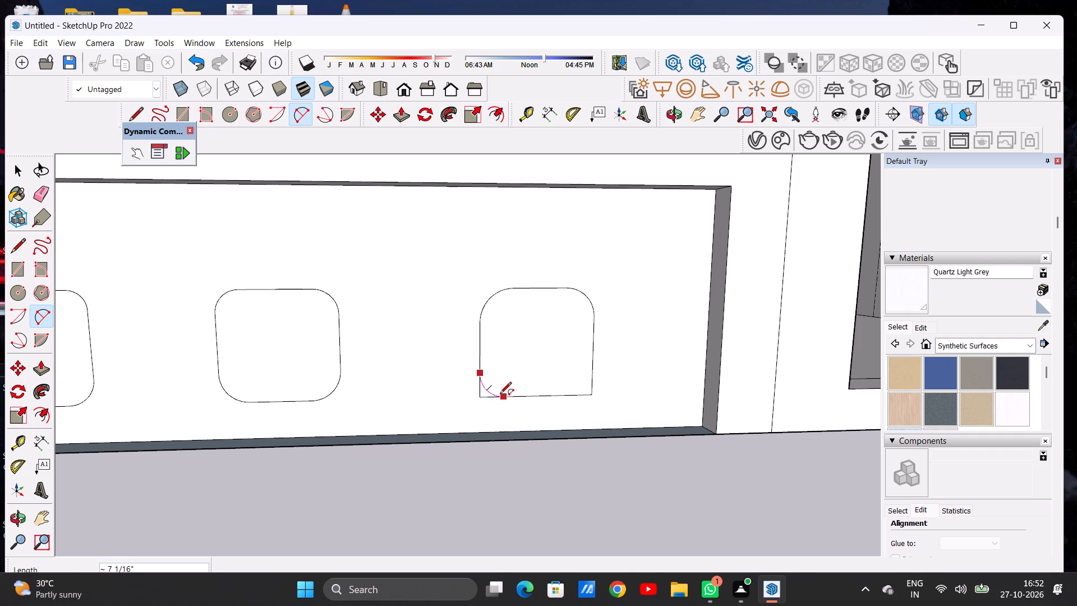
double_click(500, 394)
left_click(569, 397)
double_click(590, 377)
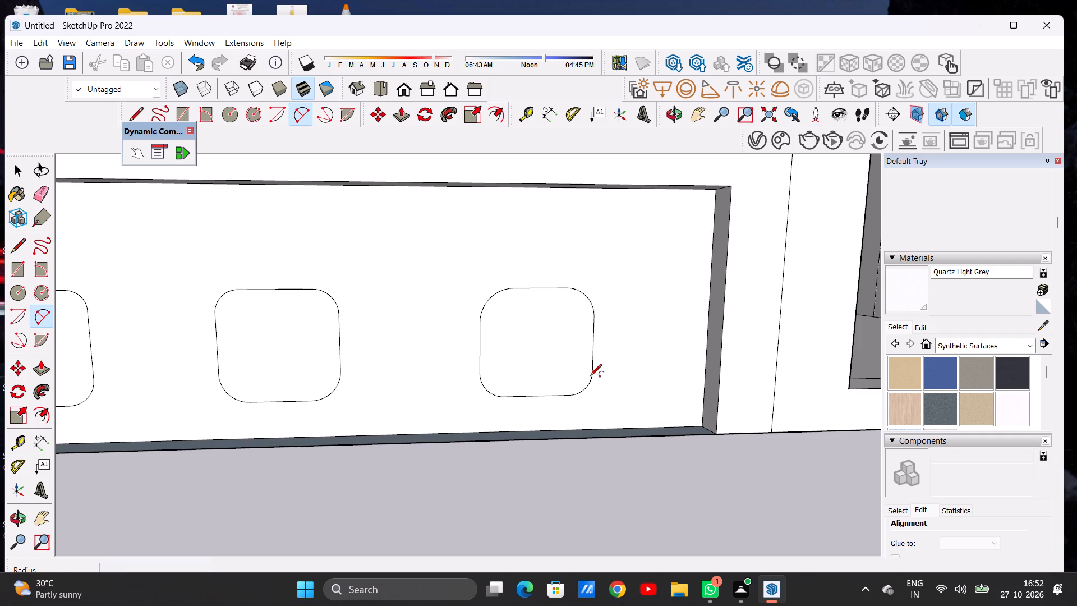
key("space")
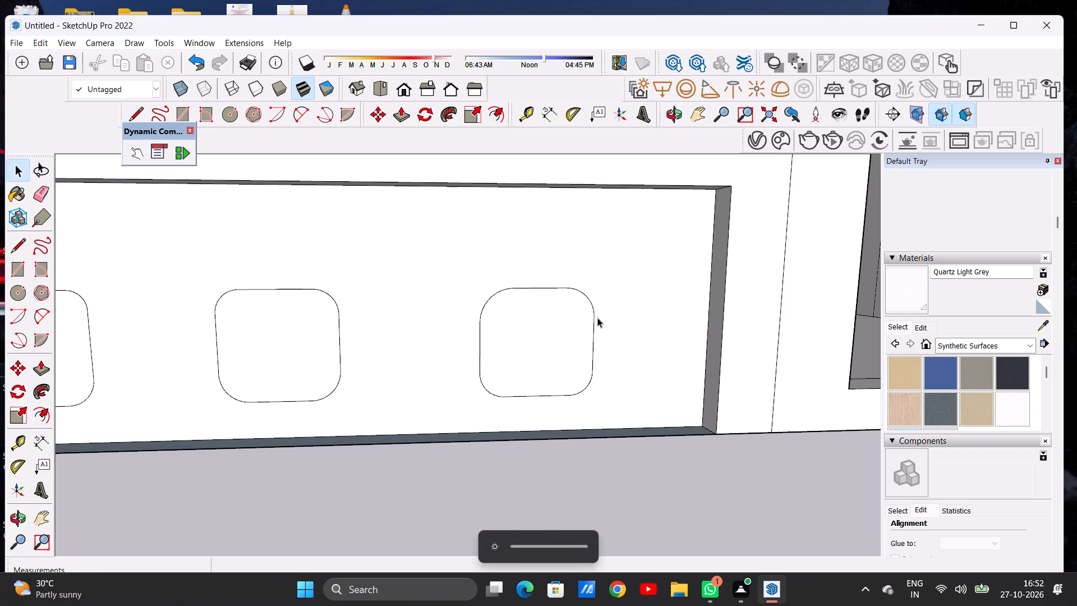
Push/Pull the three rounded squares outward from the recessed panel to the same depth of about 4 3/8".
scroll(381, 381, "down", 18)
middle_click_drag(340, 370, 251, 415)
scroll(301, 361, "up", 2)
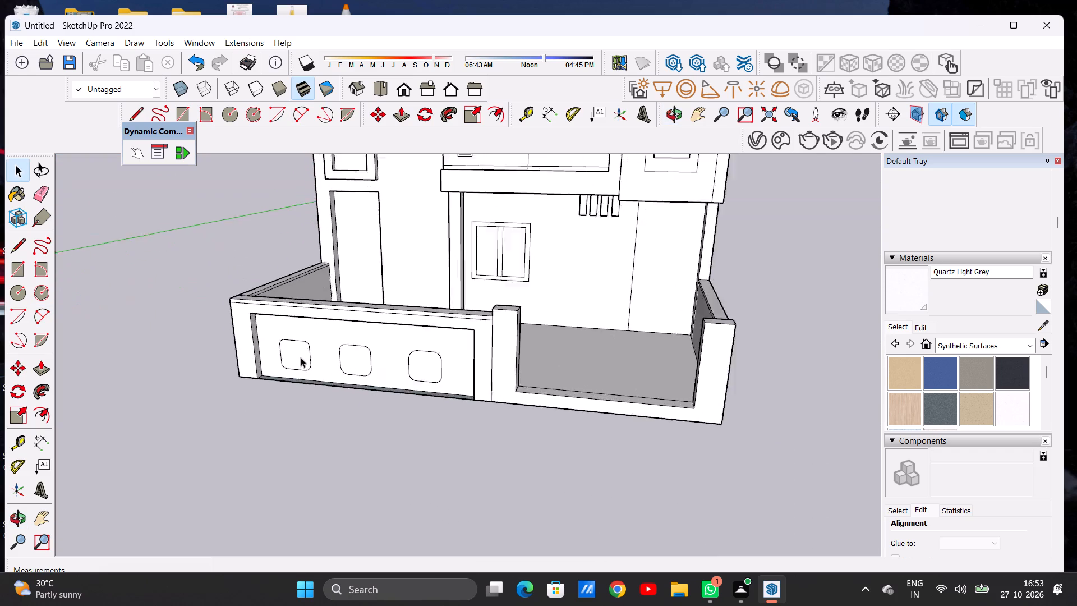
scroll(301, 357, "up", 5)
scroll(307, 345, "down", 1)
scroll(307, 345, "up", 2)
key("p")
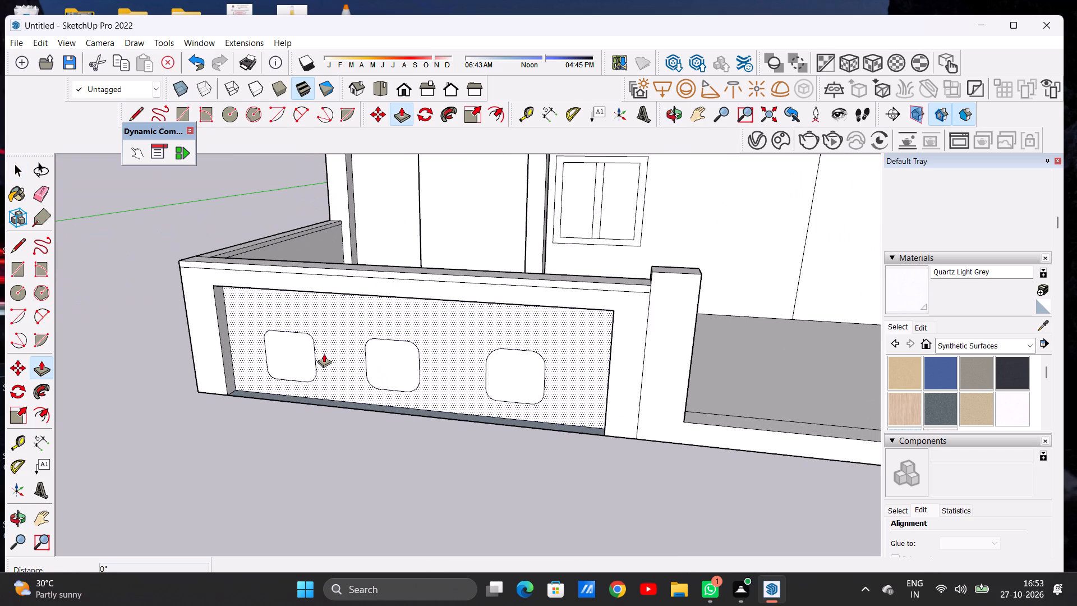
scroll(320, 357, "up", 1)
middle_click_drag(278, 389, 200, 474)
scroll(286, 342, "up", 8)
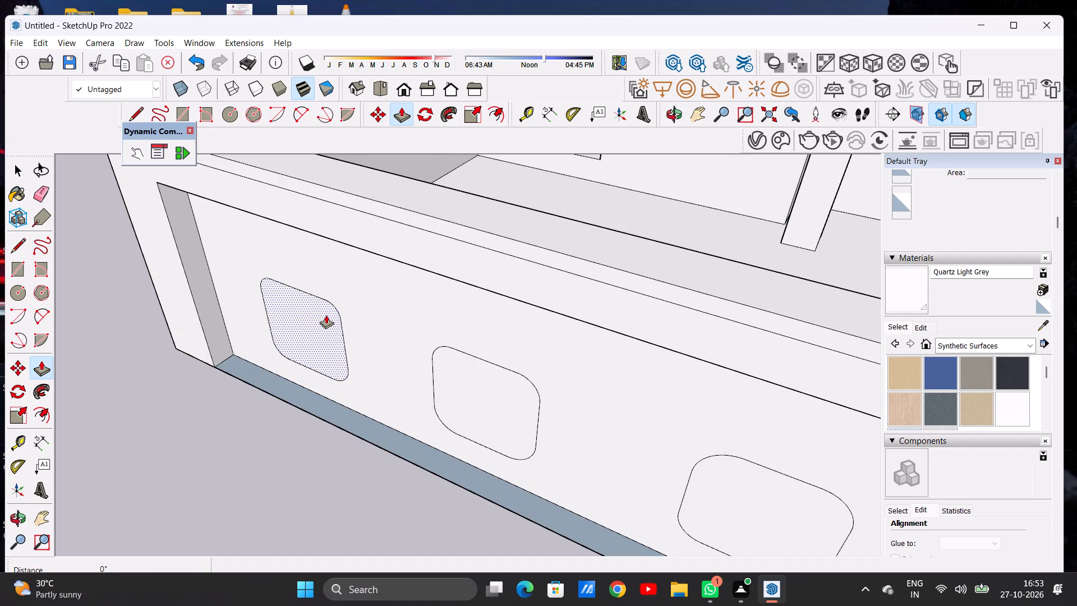
left_click(327, 315)
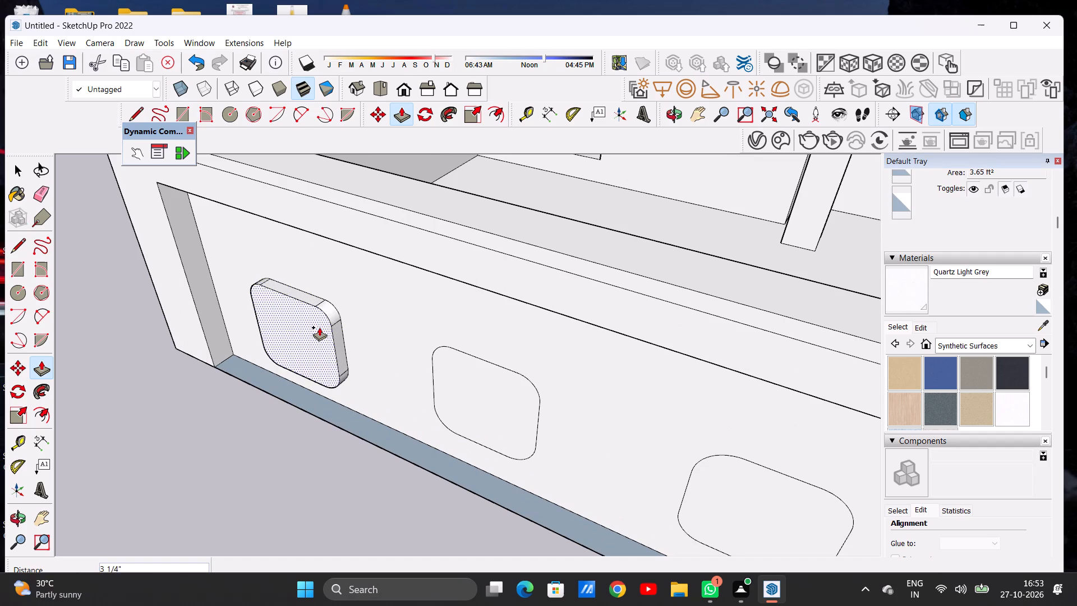
left_click(317, 331)
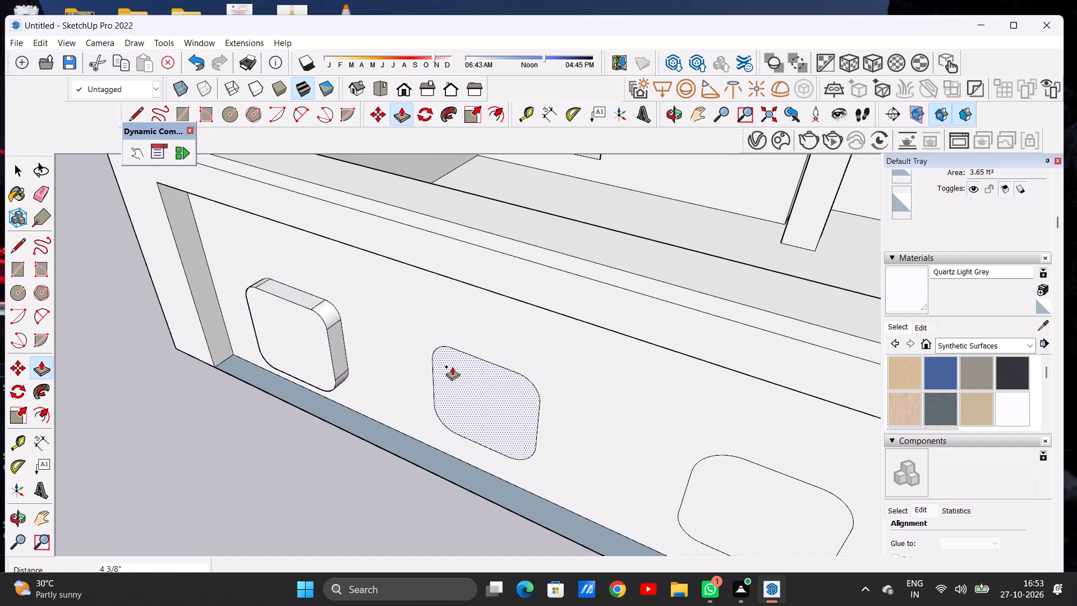
left_click(450, 366)
left_click(328, 326)
scroll(387, 313, "down", 7)
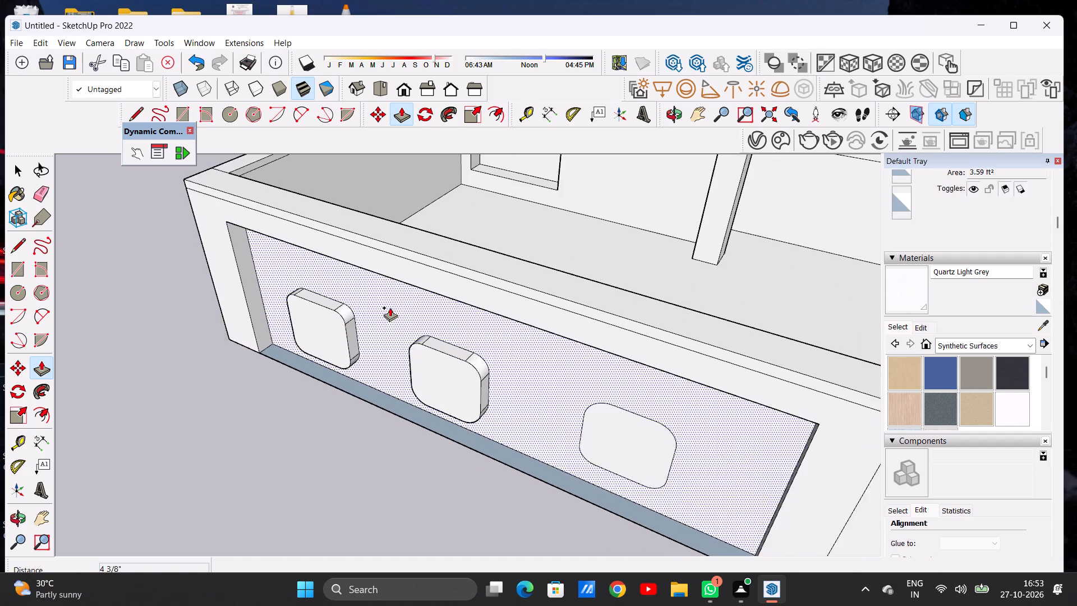
scroll(576, 415, "up", 5)
left_click(551, 398)
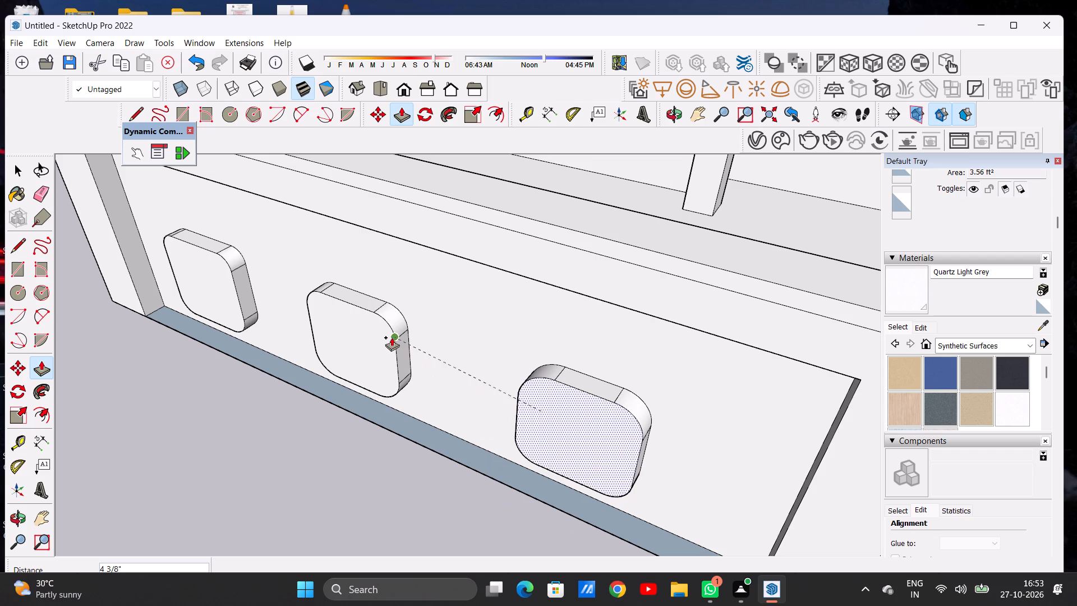
left_click(392, 337)
key("space")
Examine the raised squares on the boundary wall and the overall house front from several angles.
scroll(386, 377, "down", 14)
scroll(418, 356, "up", 1)
scroll(419, 356, "down", 3)
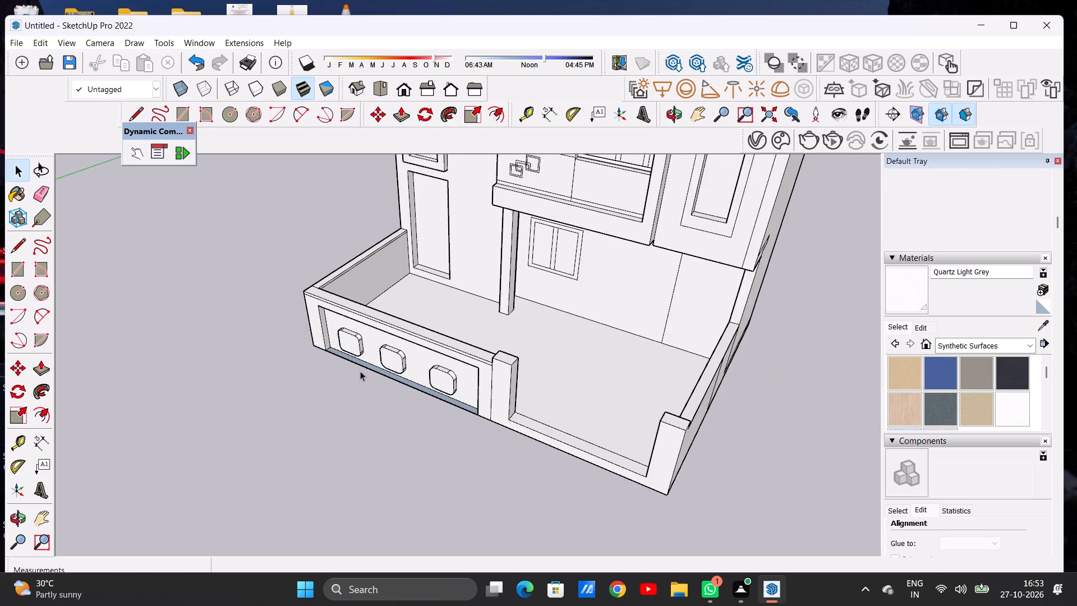
middle_click_drag(353, 373, 501, 310)
scroll(421, 381, "down", 5)
middle_click_drag(415, 403, 420, 348)
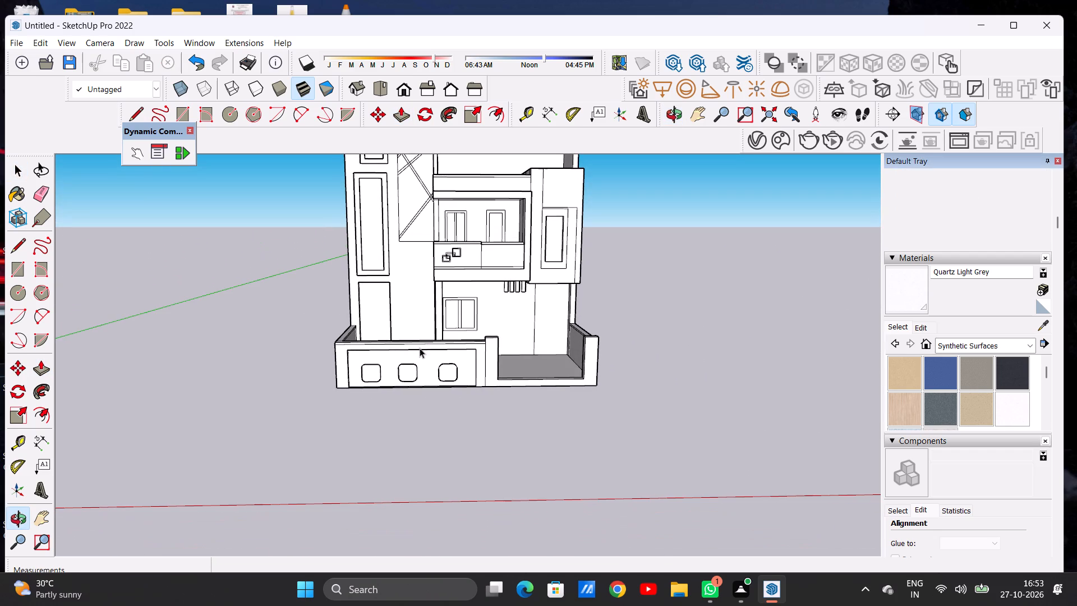
scroll(375, 366, "up", 10)
scroll(374, 353, "down", 1)
scroll(374, 353, "up", 5)
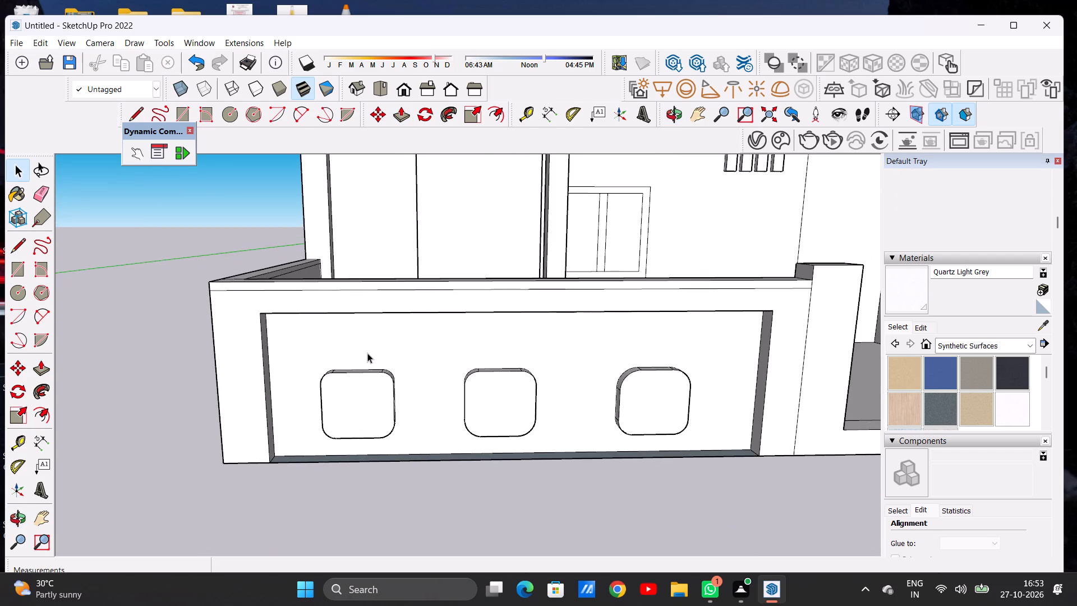
scroll(367, 353, "down", 13)
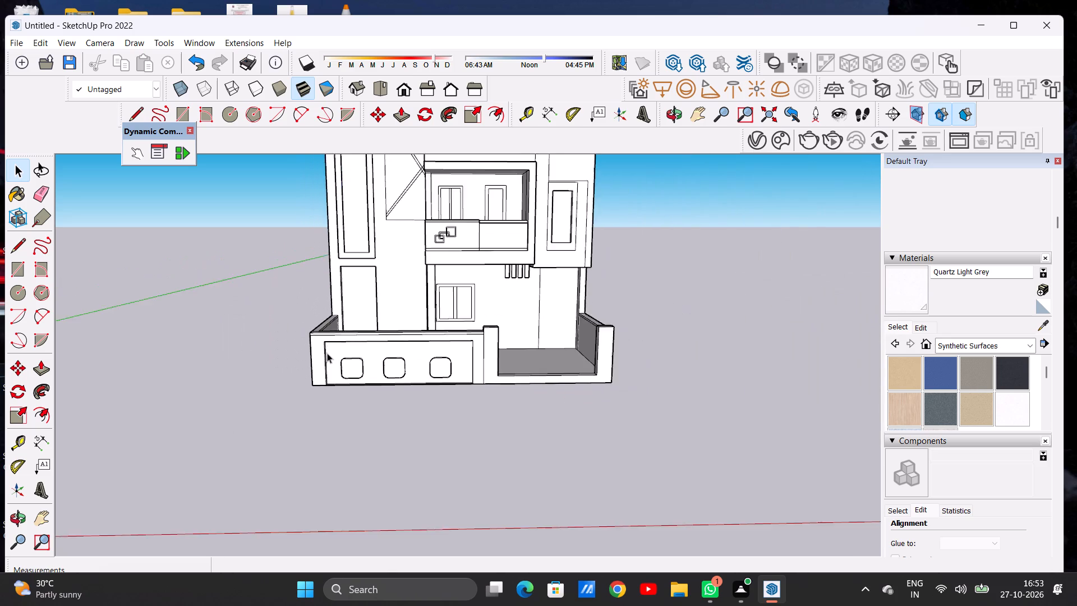
scroll(327, 353, "down", 4)
scroll(479, 361, "up", 7)
middle_click_drag(489, 353, 419, 415)
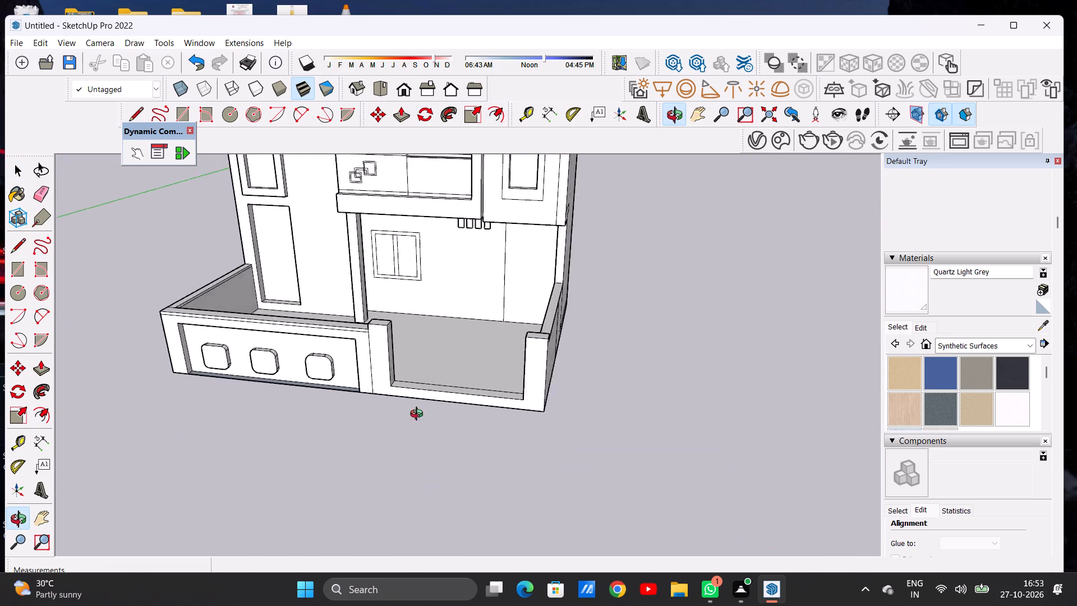
middle_click_drag(419, 415, 476, 455)
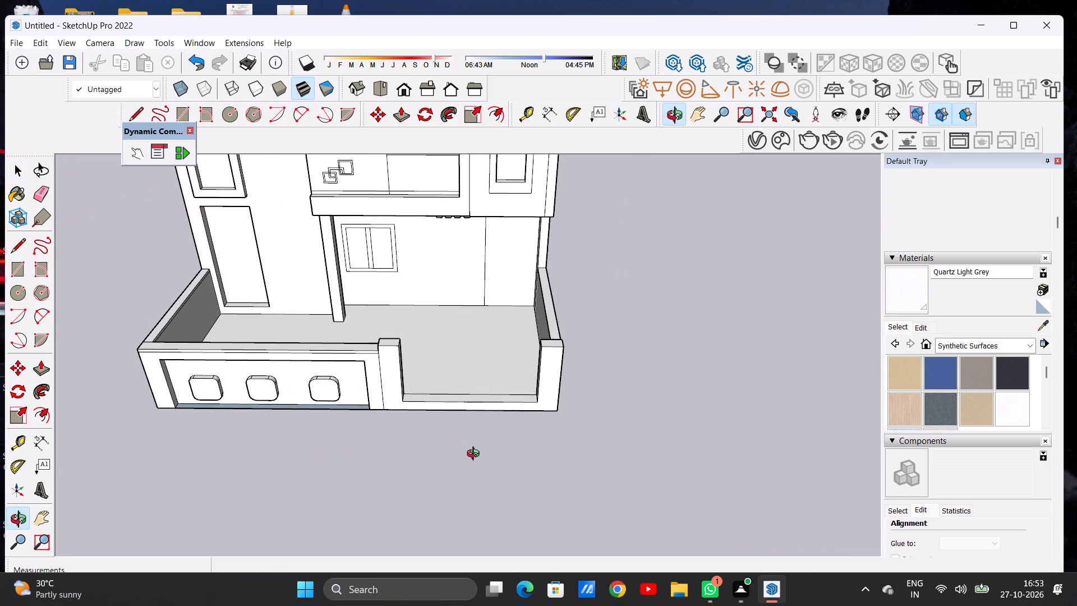
middle_click_drag(476, 455, 473, 448)
Draw a line about 9' 5 13/16" long across the sill of the gate opening, parallel to its front edge, from pillar to pillar.
scroll(483, 408, "up", 5)
middle_click_drag(464, 374, 462, 470)
scroll(524, 407, "up", 7)
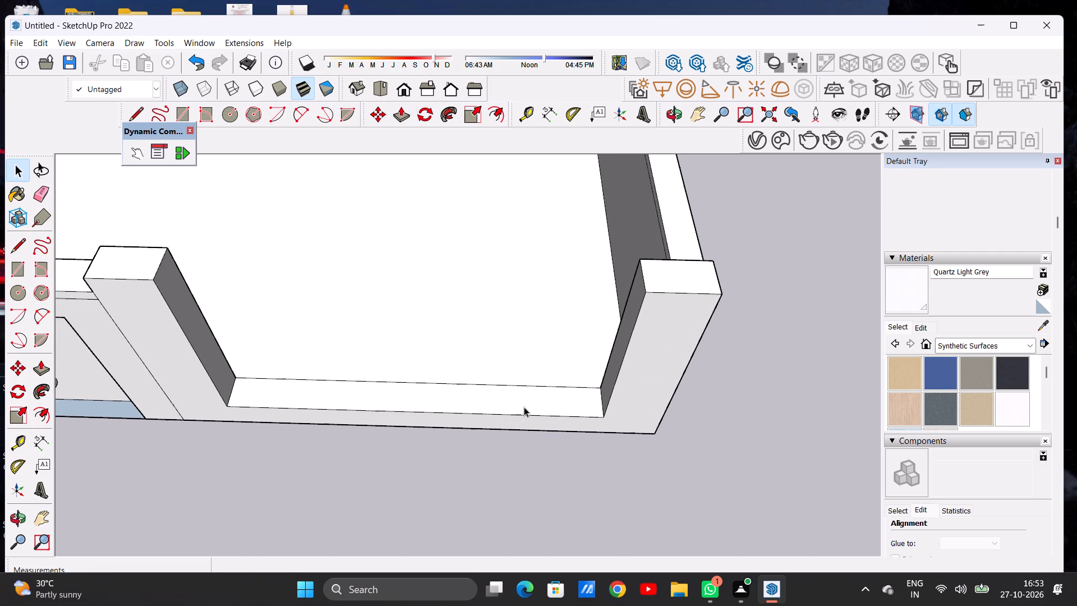
key("l")
scroll(524, 407, "up", 5)
scroll(319, 392, "down", 4)
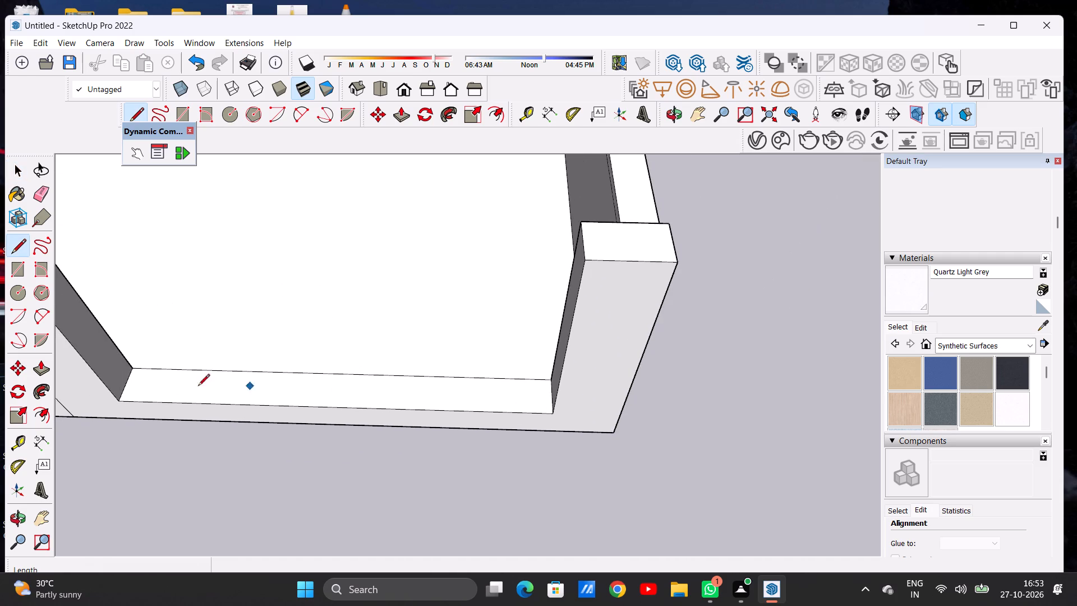
scroll(116, 382, "up", 10)
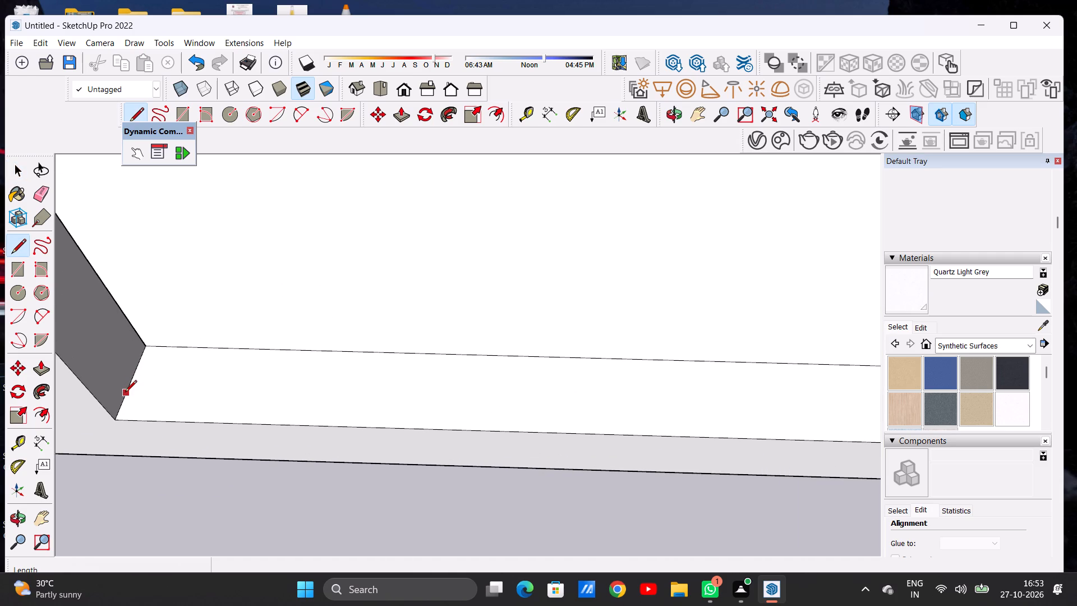
left_click(125, 393)
scroll(234, 404, "down", 4)
scroll(232, 402, "up", 1)
scroll(231, 402, "down", 7)
scroll(555, 406, "up", 10)
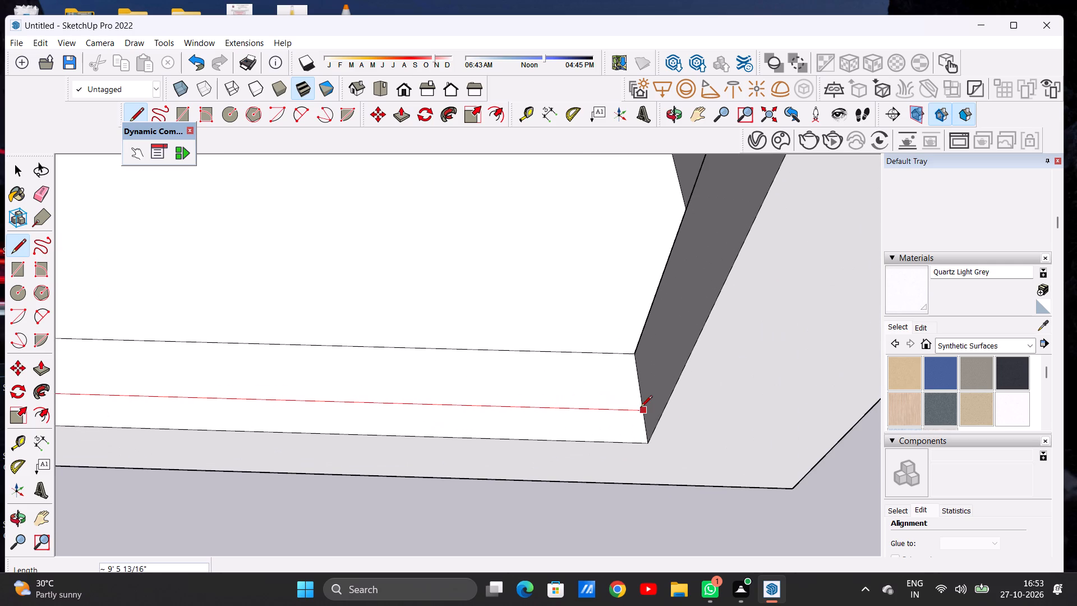
left_click(639, 408)
key("space")
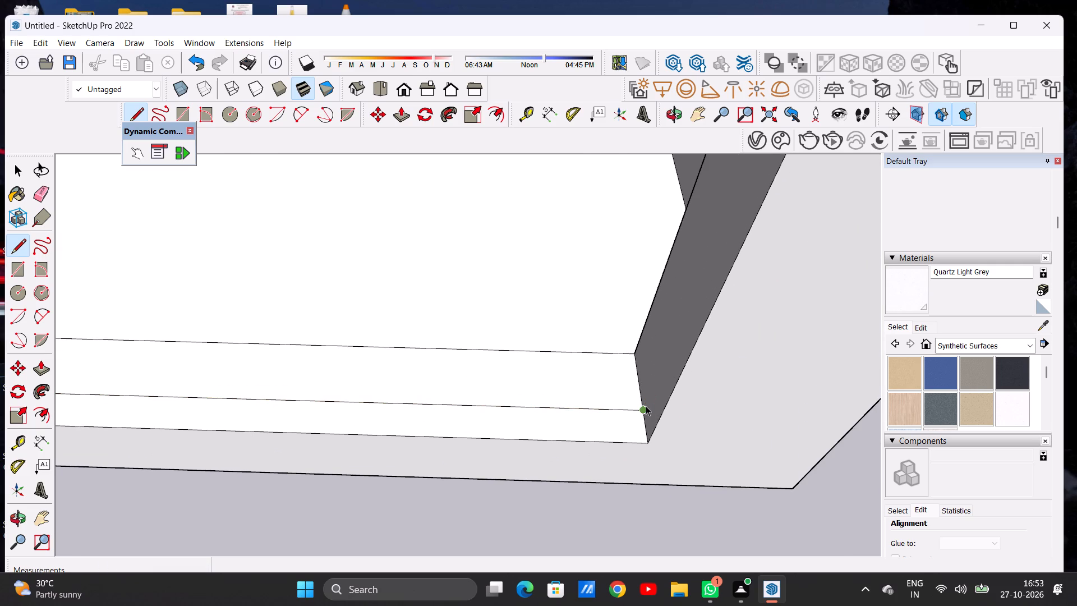
Draw a narrow upright rectangle about 4' 3 7/8" by 3 7/16" on the opening-side face of the gate pillar beside the raised squares.
scroll(195, 492, "down", 6)
scroll(289, 462, "down", 19)
scroll(357, 420, "up", 6)
middle_click_drag(343, 441, 205, 412)
scroll(286, 431, "down", 4)
scroll(301, 353, "up", 4)
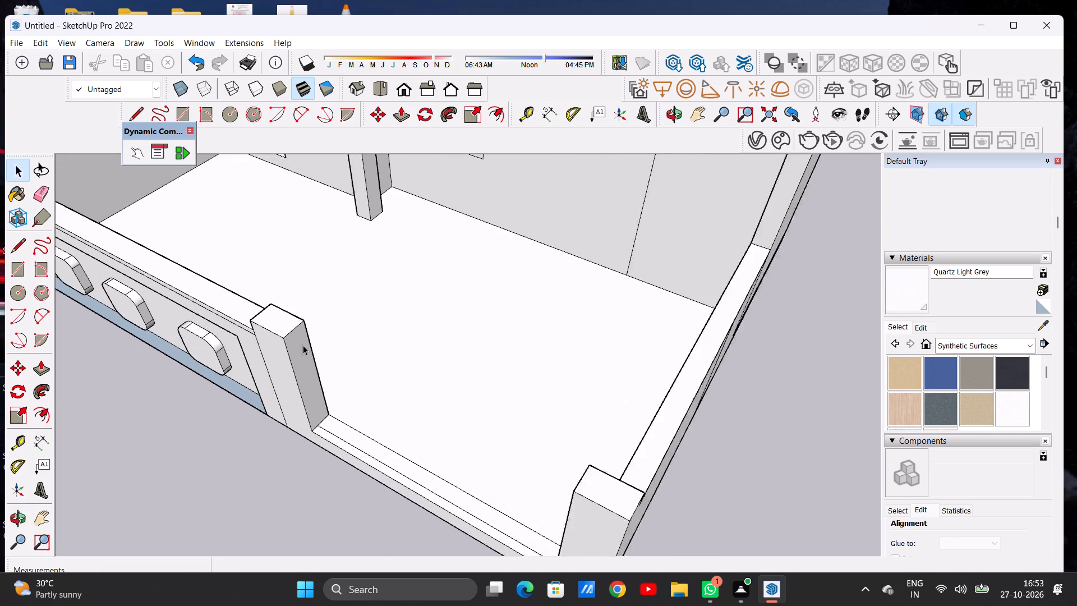
scroll(303, 345, "up", 2)
scroll(302, 350, "down", 1)
middle_click_drag(321, 403, 261, 323)
middle_click(261, 323)
scroll(271, 268, "up", 2)
middle_click_drag(320, 340, 317, 339)
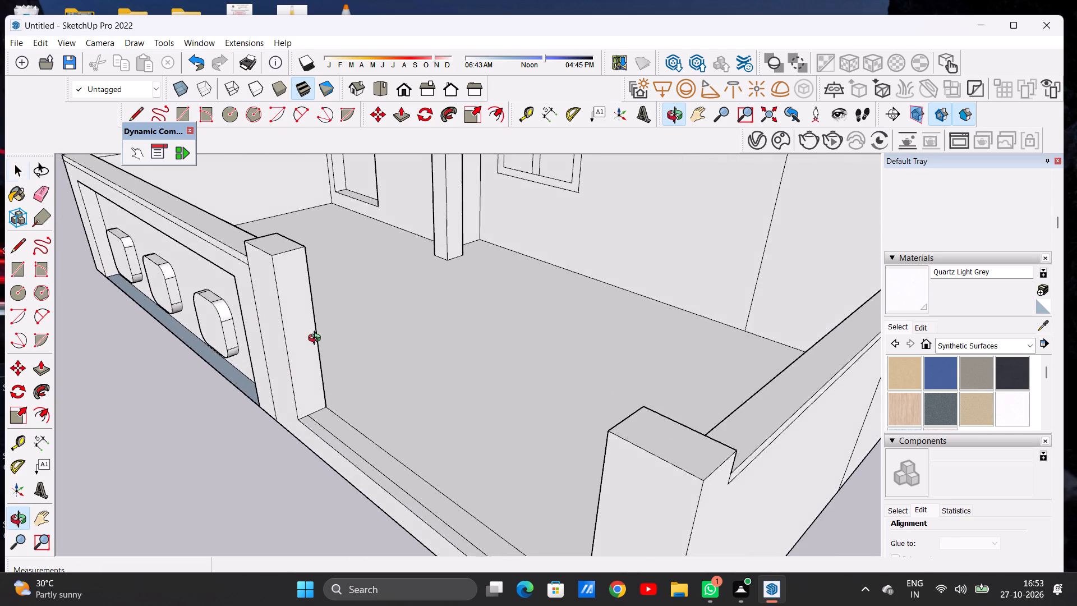
middle_click_drag(317, 339, 287, 330)
scroll(285, 284, "up", 1)
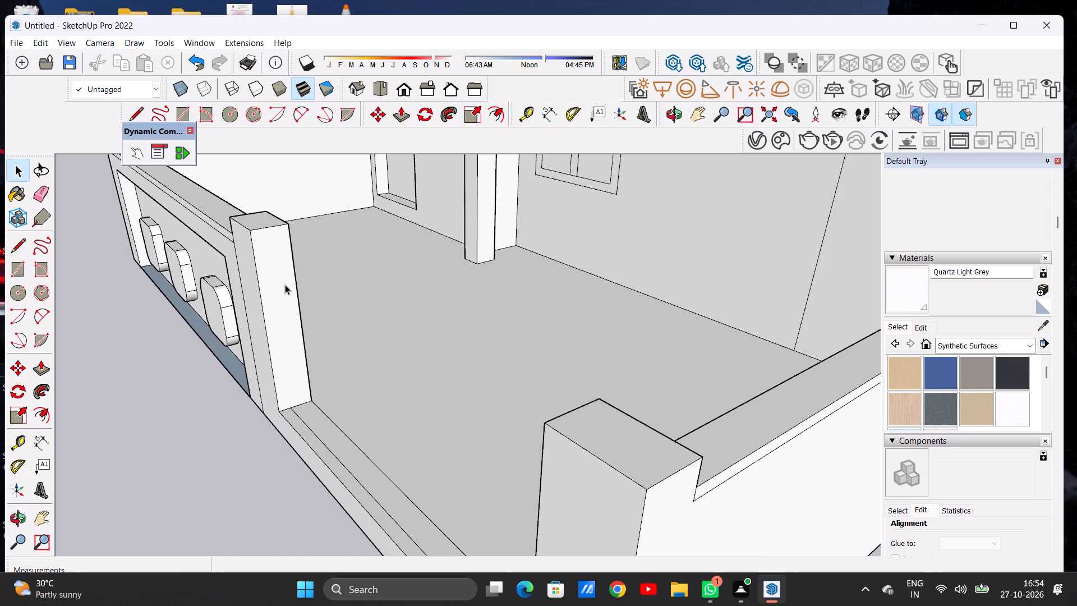
key("r")
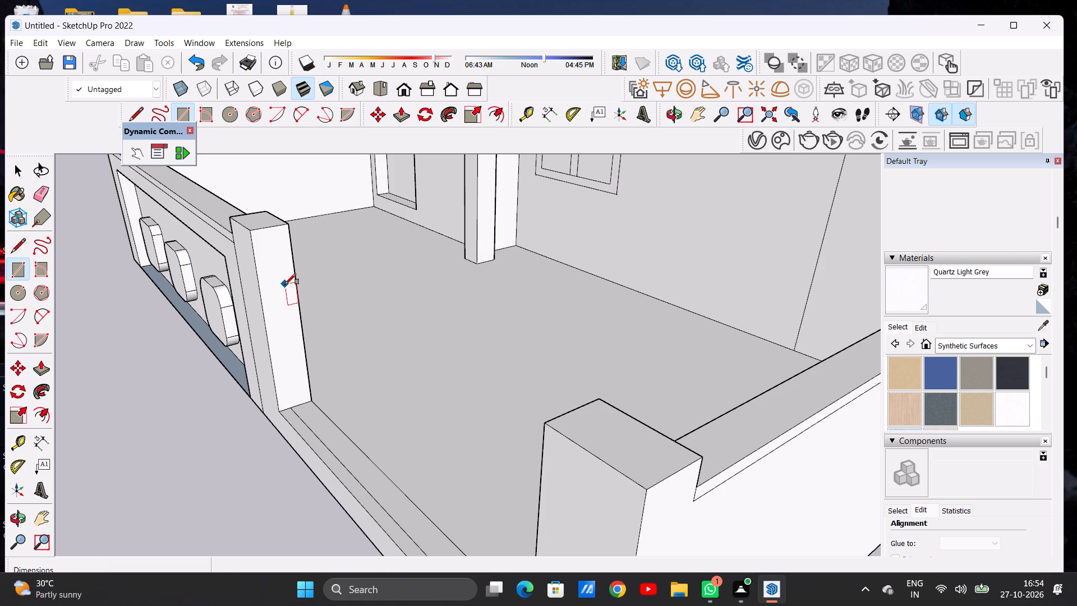
scroll(256, 353, "down", 5)
middle_click_drag(274, 374, 162, 358)
middle_click_drag(188, 368, 252, 405)
scroll(264, 366, "up", 13)
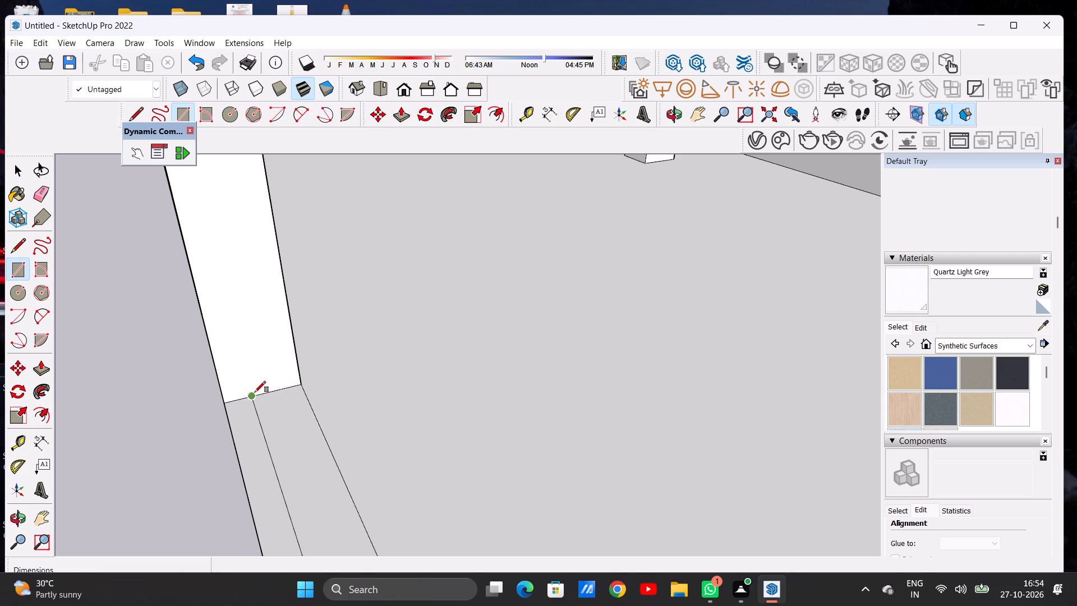
left_click(255, 392)
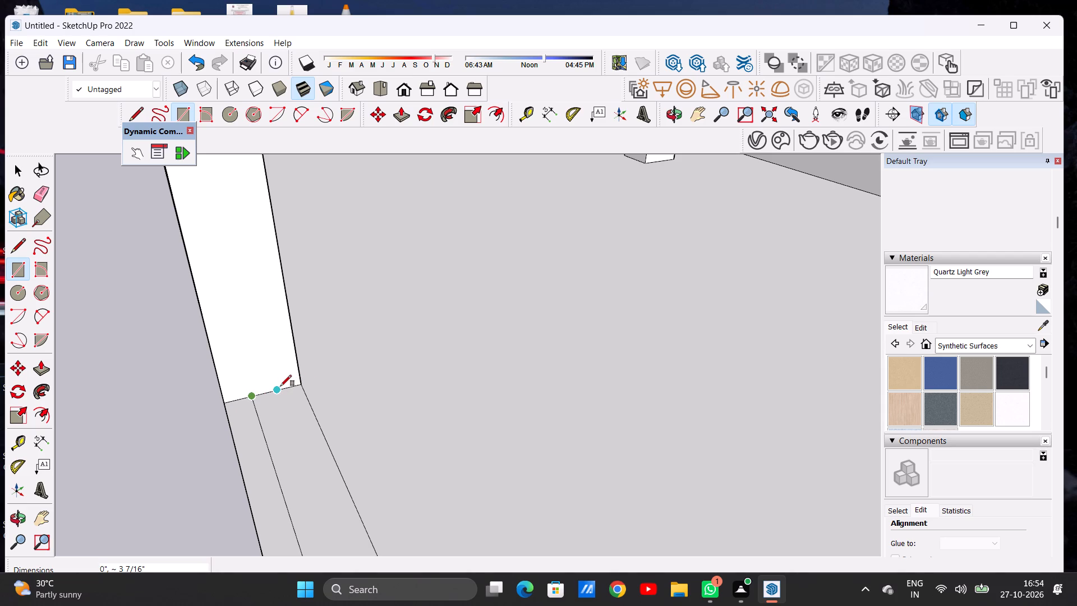
left_click(284, 386)
scroll(278, 365, "down", 15)
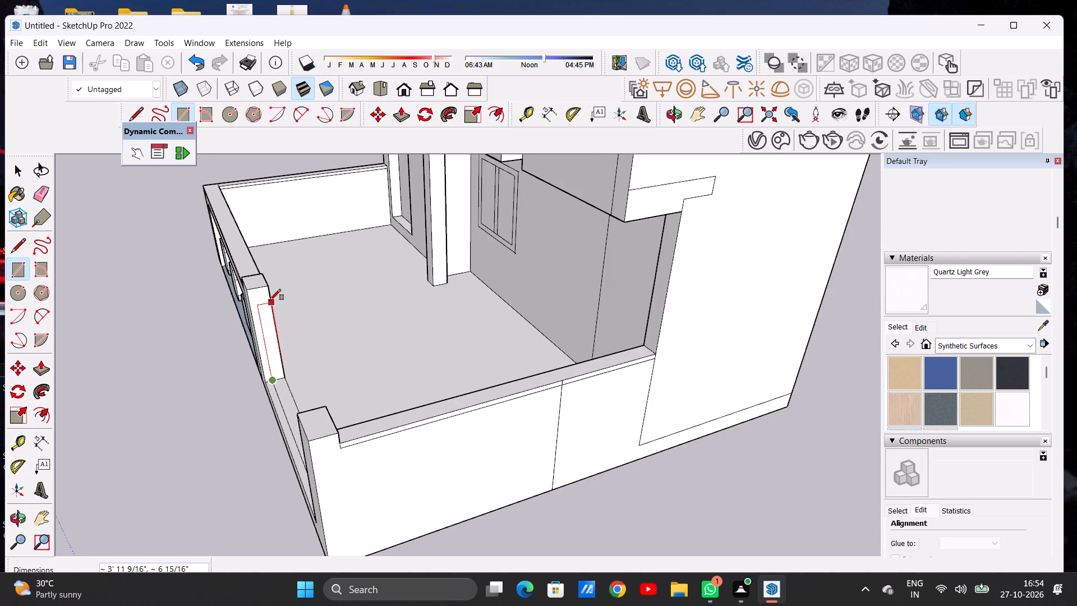
scroll(270, 300, "up", 10)
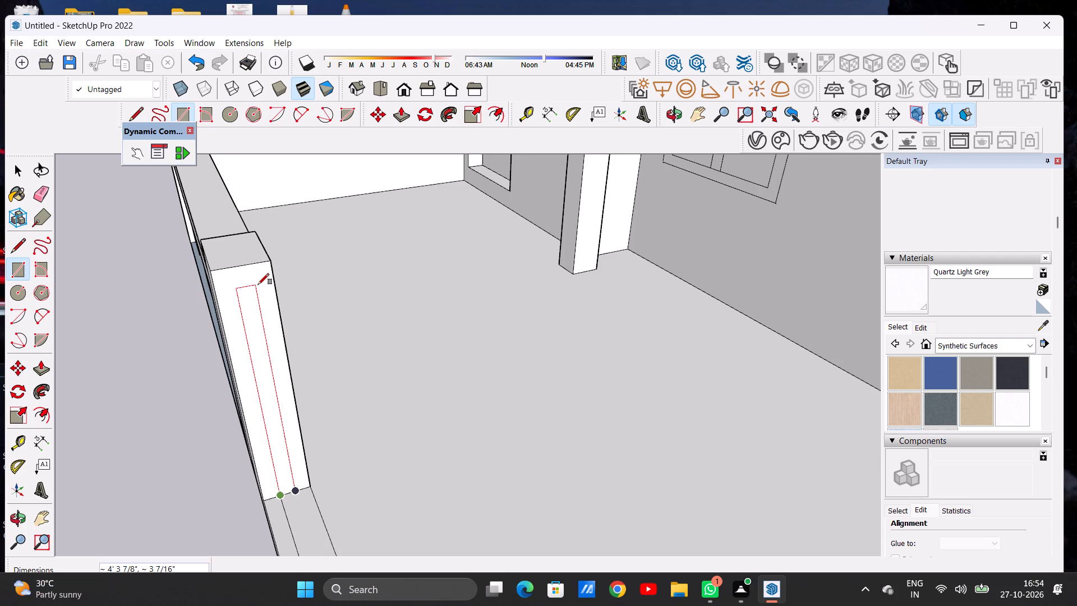
left_click(258, 284)
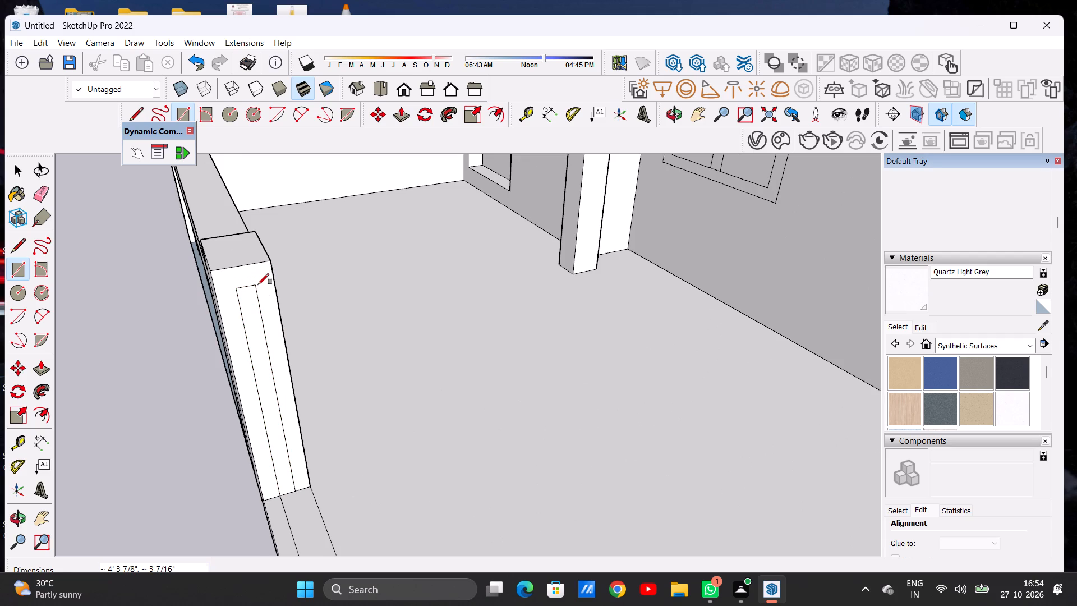
key("space")
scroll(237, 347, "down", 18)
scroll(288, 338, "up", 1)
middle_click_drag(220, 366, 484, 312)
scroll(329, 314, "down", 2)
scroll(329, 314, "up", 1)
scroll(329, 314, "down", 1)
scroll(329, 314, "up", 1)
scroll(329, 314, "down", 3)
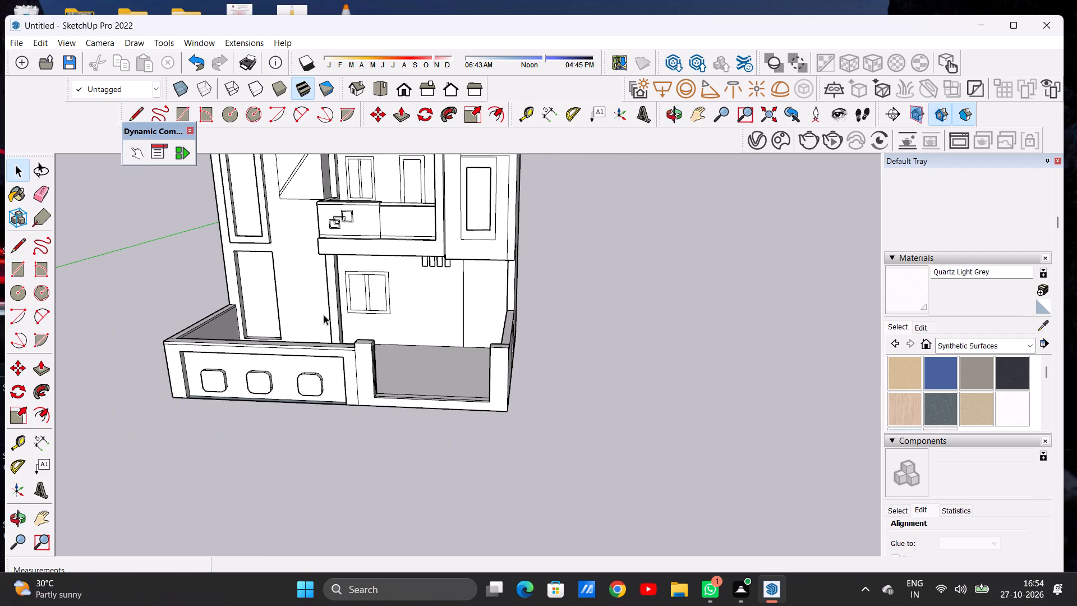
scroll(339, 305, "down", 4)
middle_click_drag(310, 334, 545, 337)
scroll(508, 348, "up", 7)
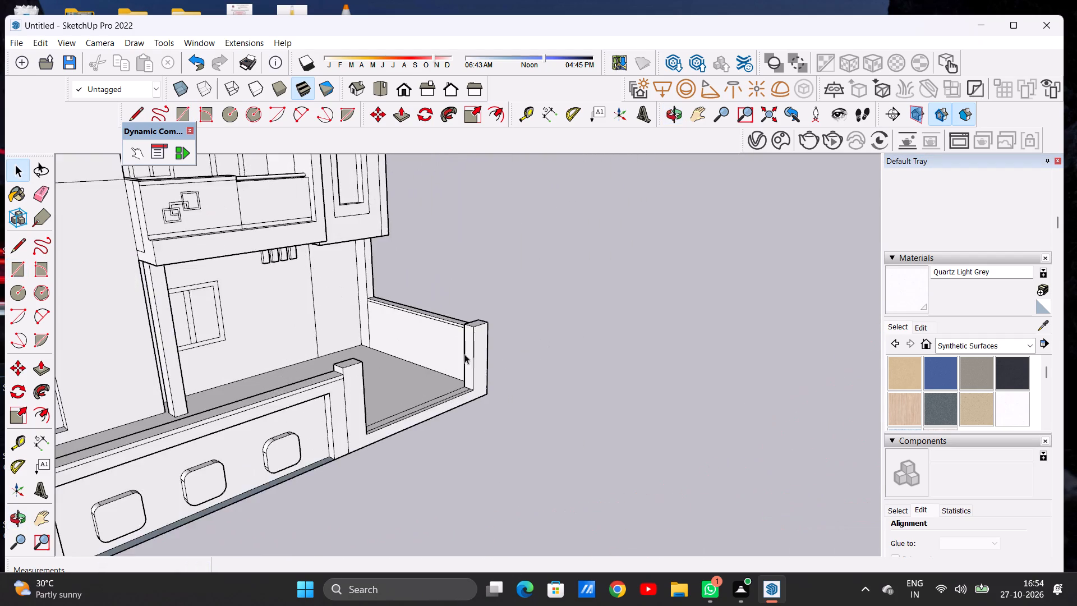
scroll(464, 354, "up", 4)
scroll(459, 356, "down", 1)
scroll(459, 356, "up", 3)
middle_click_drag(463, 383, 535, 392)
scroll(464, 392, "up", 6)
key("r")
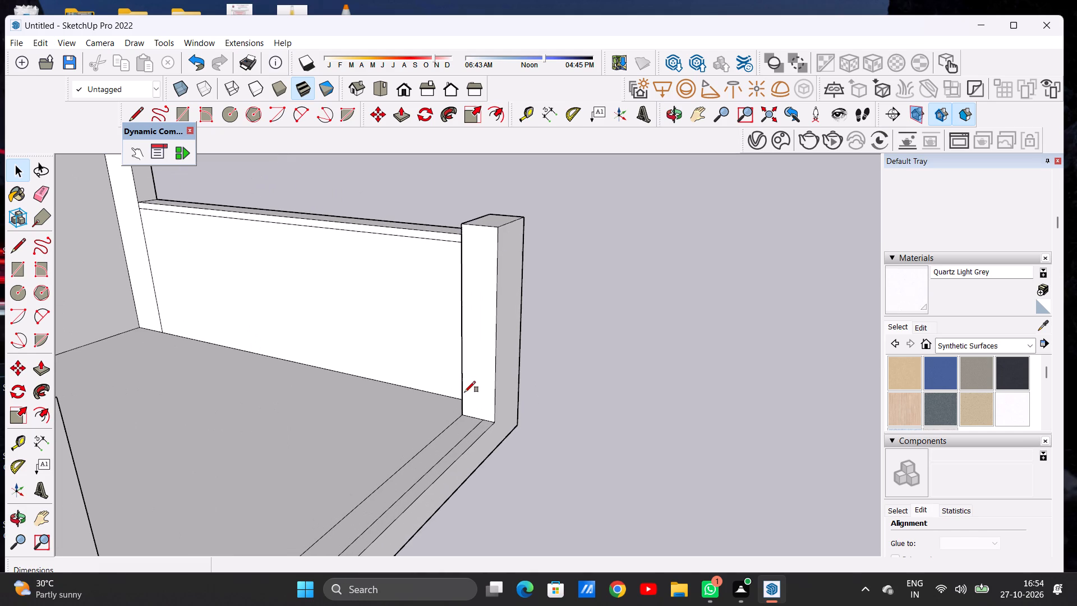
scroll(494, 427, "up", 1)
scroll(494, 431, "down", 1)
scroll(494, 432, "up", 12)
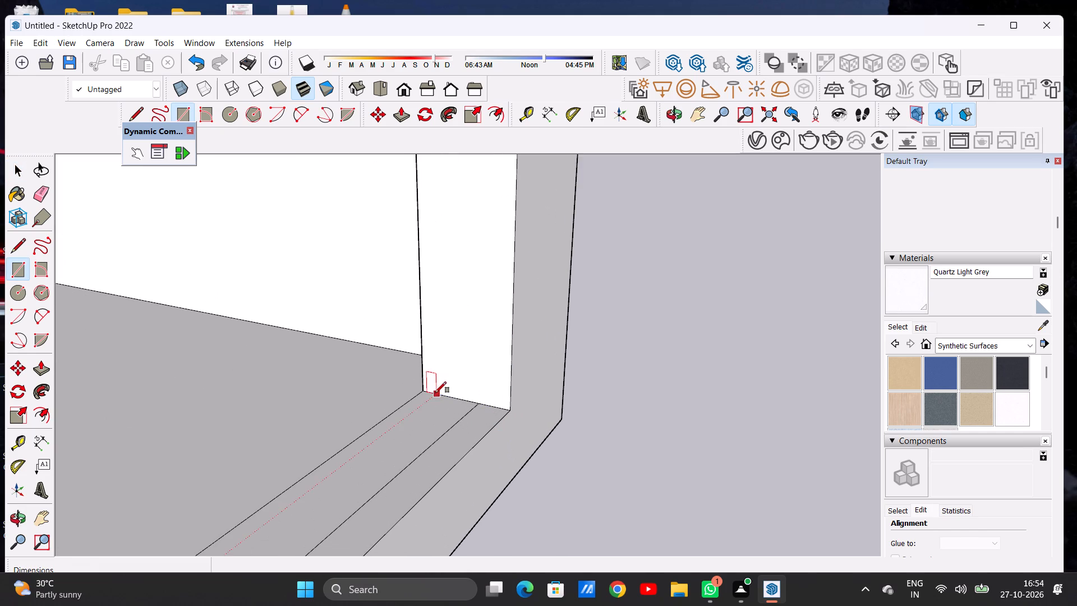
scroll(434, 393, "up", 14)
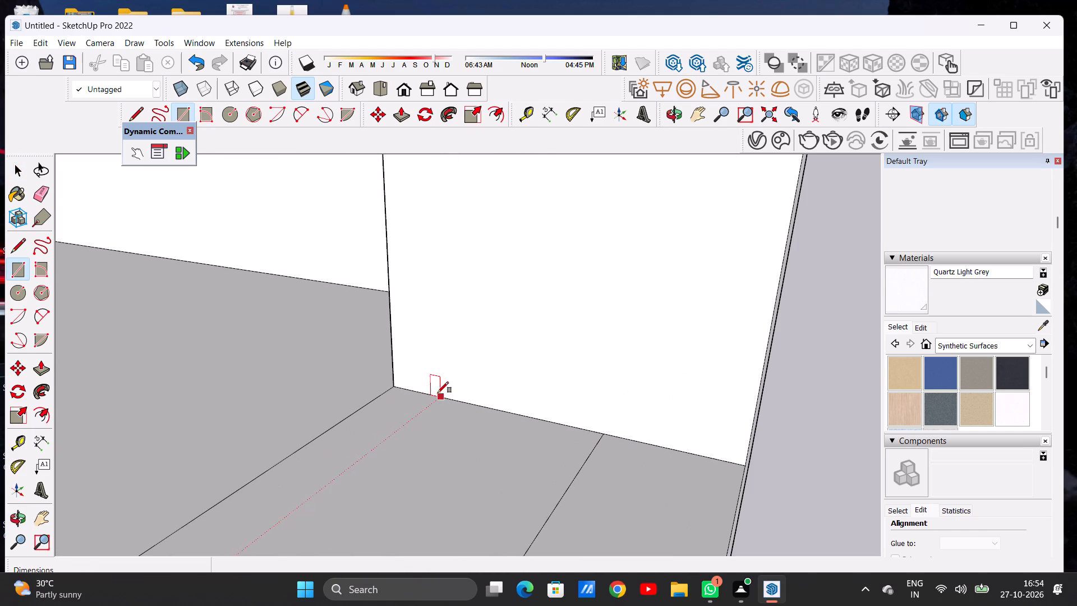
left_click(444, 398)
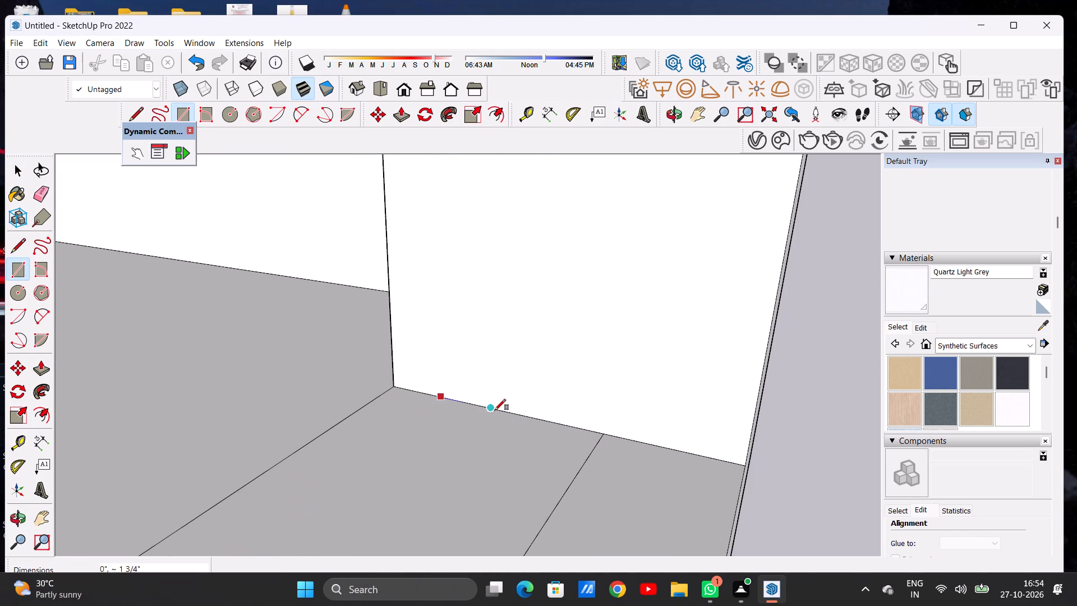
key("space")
Copy the narrow rectangle about 9' 5 13/16" across the gate opening onto the facing side of the outer corner pillar.
scroll(508, 406, "down", 7)
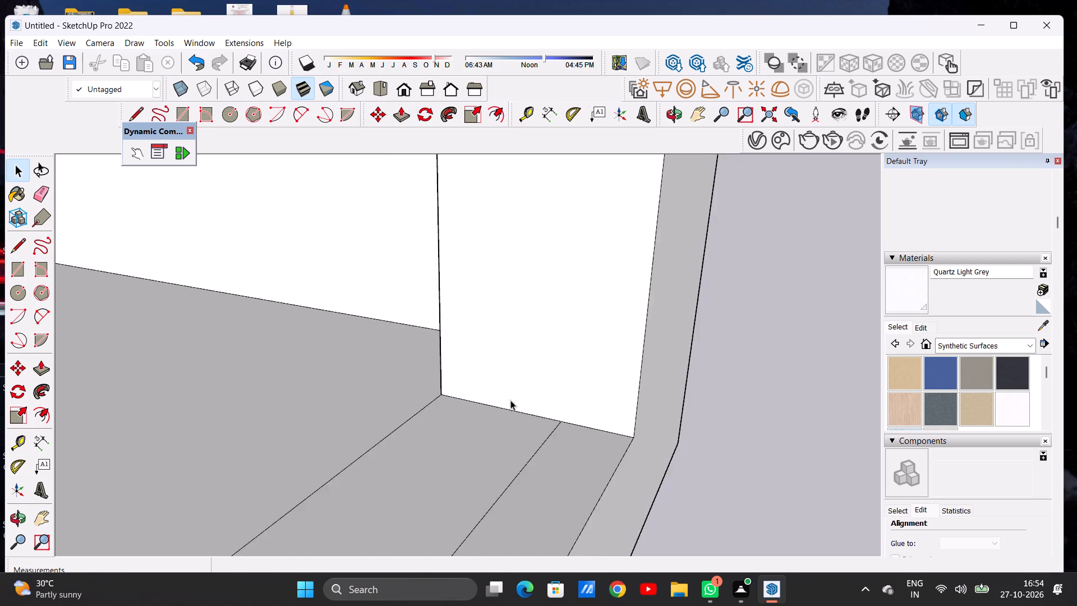
scroll(510, 400, "down", 3)
scroll(510, 401, "up", 1)
scroll(510, 401, "down", 11)
middle_click_drag(483, 411, 353, 411)
scroll(477, 399, "down", 13)
middle_click_drag(504, 416, 381, 416)
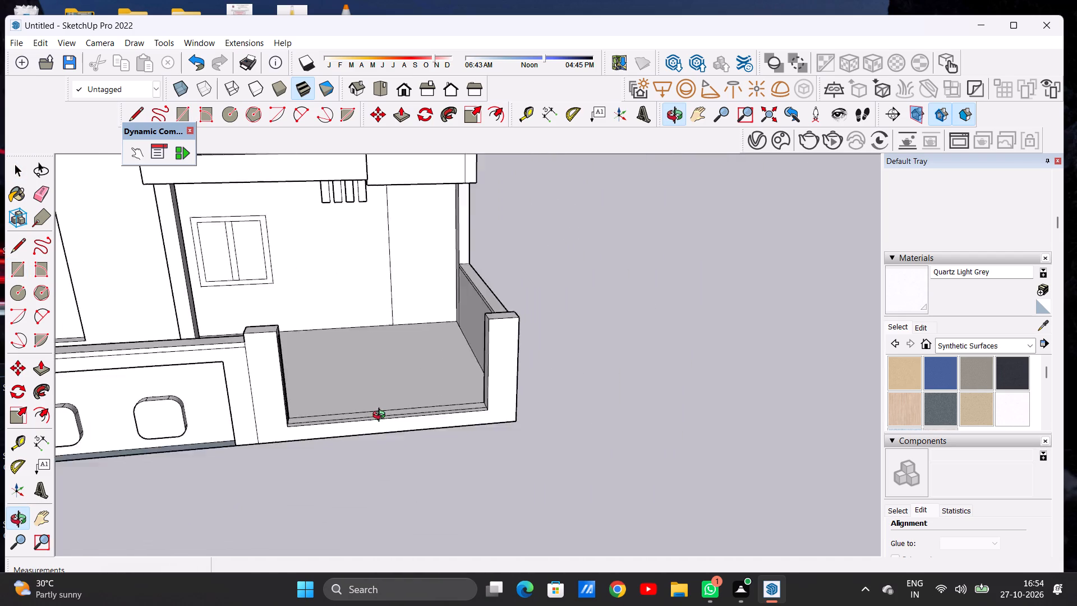
middle_click_drag(381, 416, 274, 426)
scroll(319, 388, "up", 11)
scroll(302, 365, "down", 1)
scroll(302, 365, "up", 4)
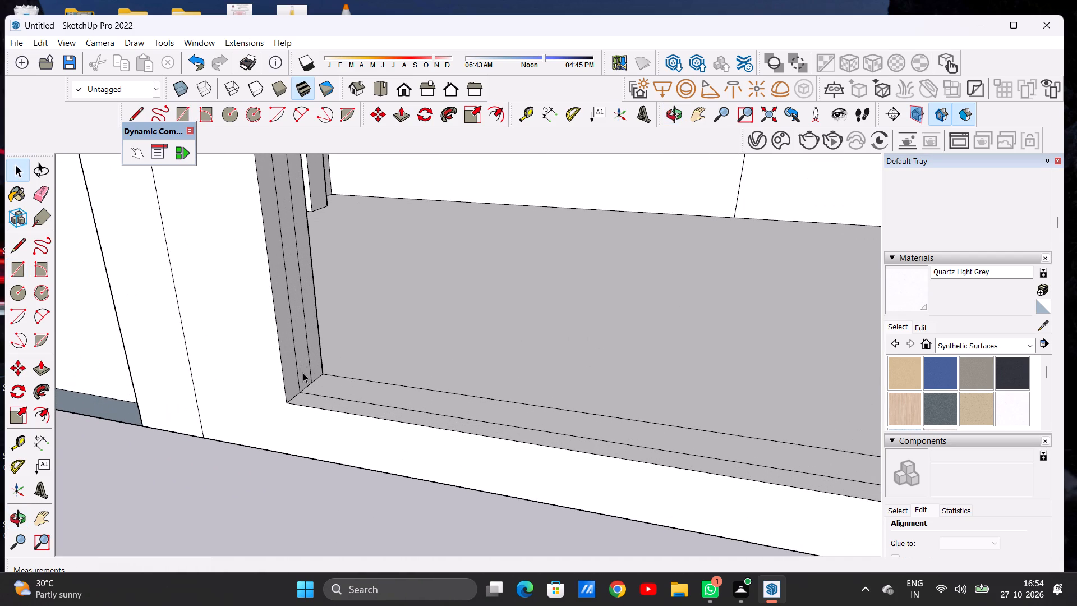
double_click(303, 373)
key("m")
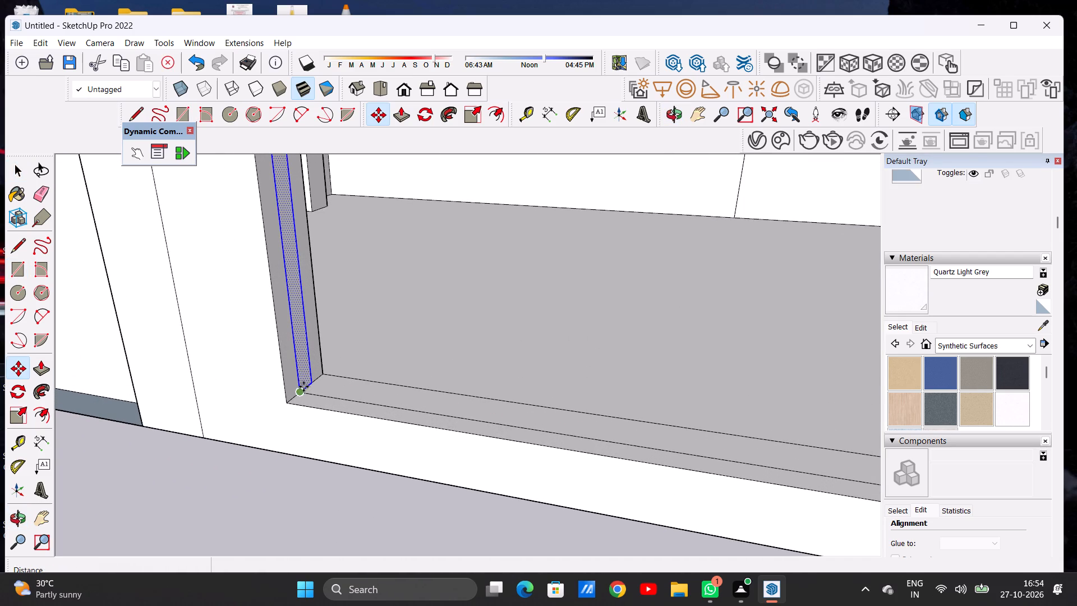
left_click(302, 389)
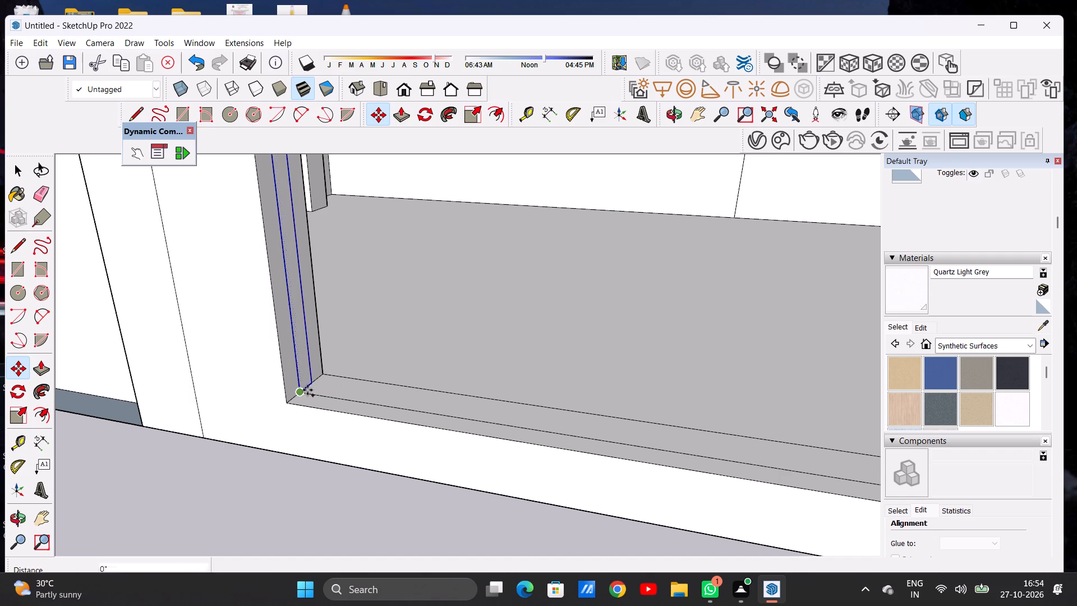
scroll(332, 395, "down", 17)
middle_click_drag(449, 405, 538, 405)
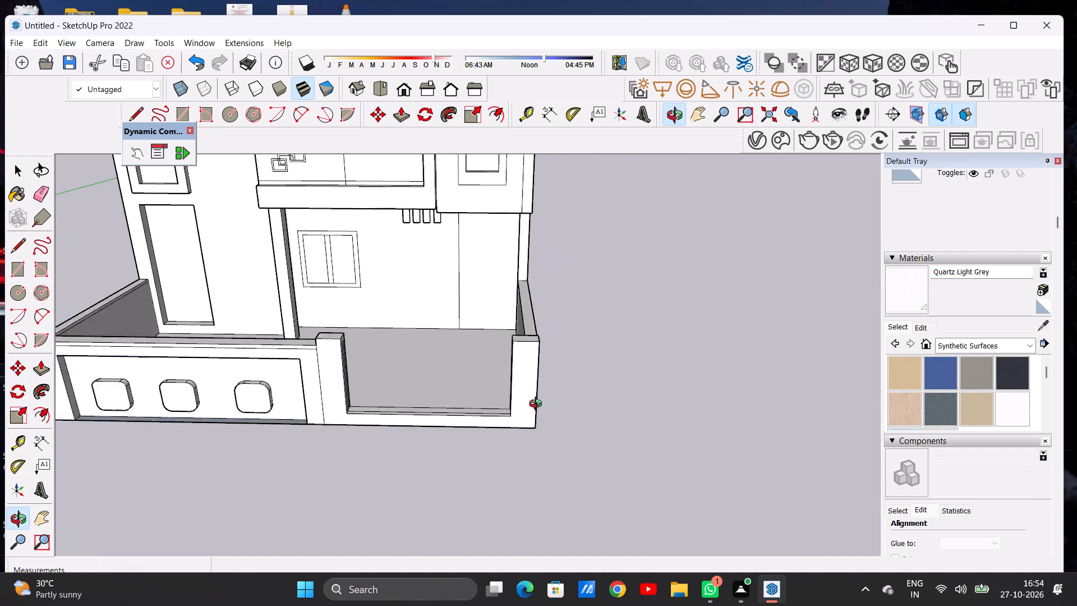
middle_click_drag(538, 405, 581, 400)
scroll(538, 399, "up", 18)
scroll(561, 406, "up", 6)
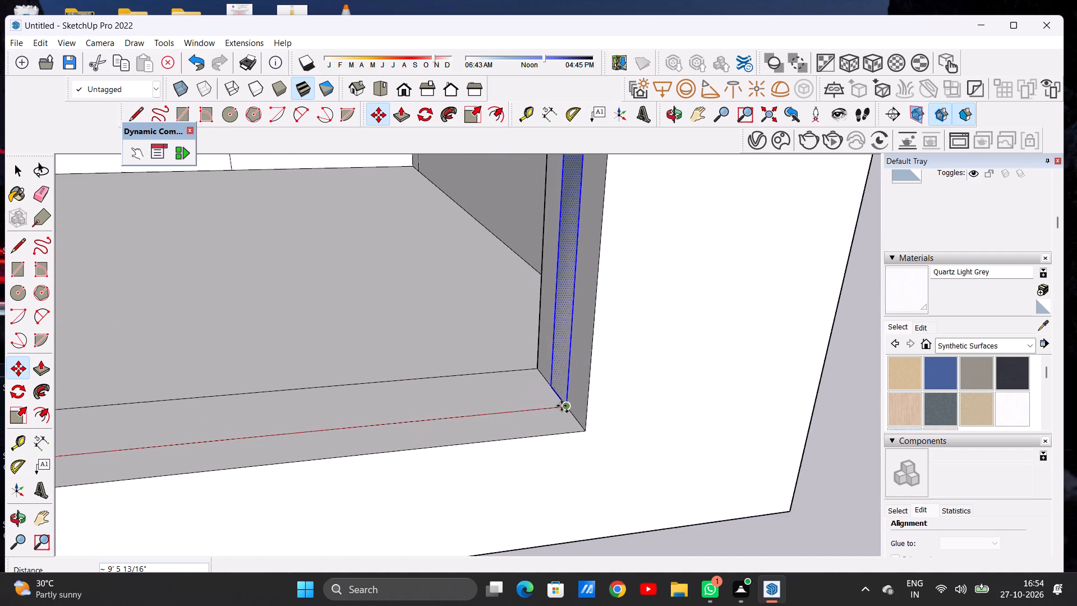
left_click(567, 406)
key("space")
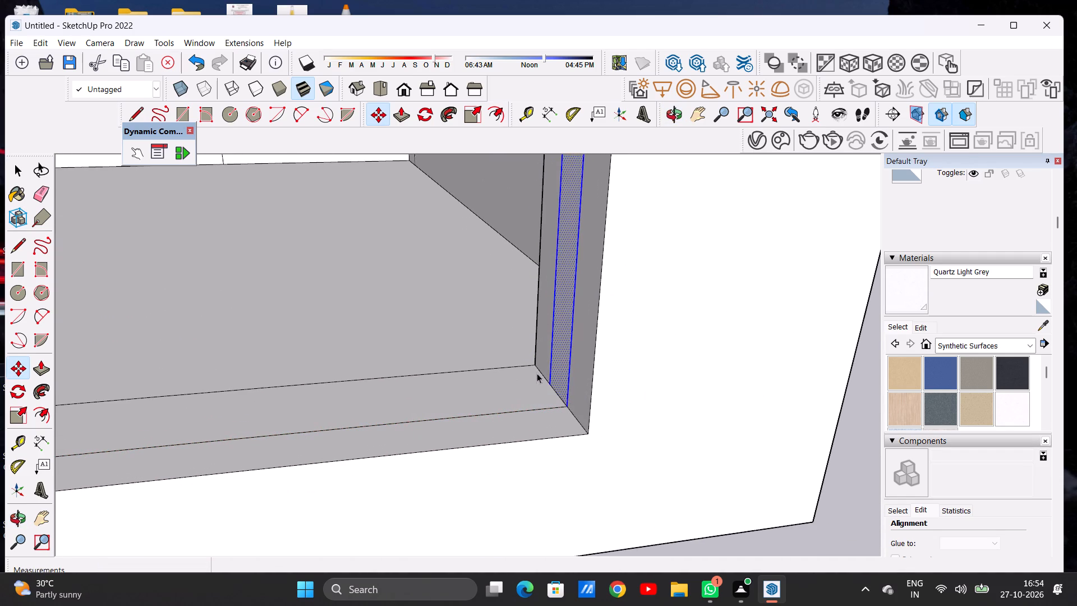
scroll(537, 373, "down", 15)
left_click(748, 343)
Examine the gate opening, its sill line and the rectangles on both pillars from several angles.
middle_click_drag(541, 343, 553, 351)
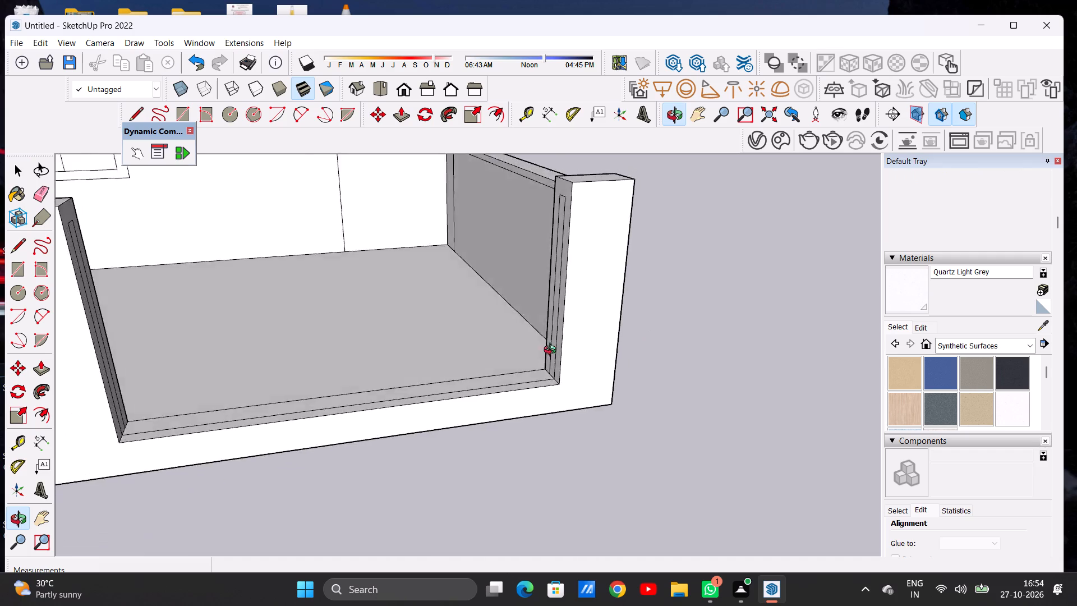
middle_click_drag(553, 351, 528, 354)
scroll(650, 361, "down", 11)
middle_click_drag(634, 374, 535, 338)
middle_click(535, 338)
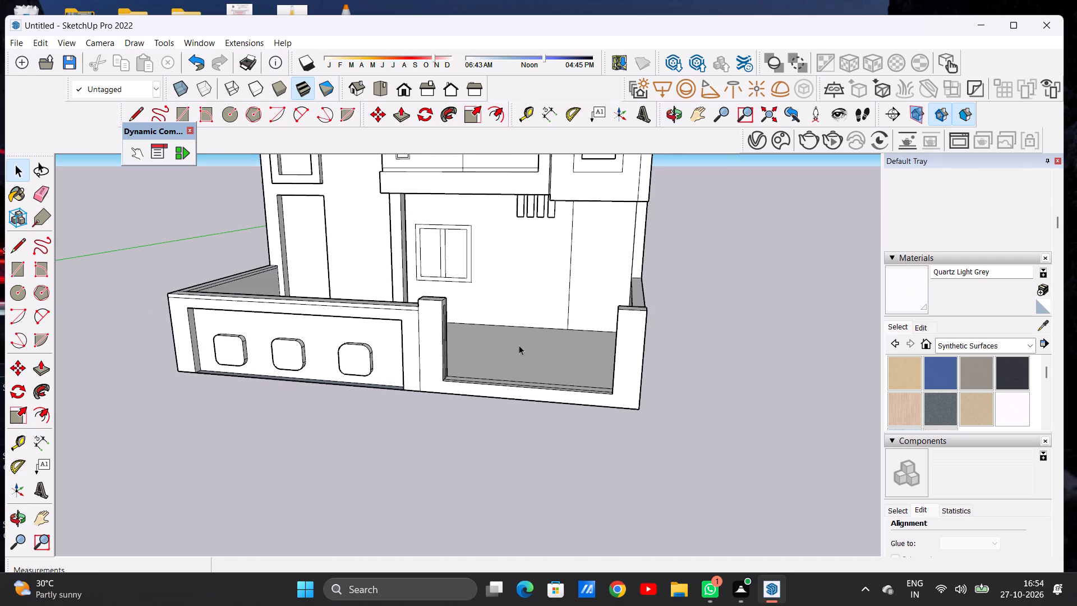
scroll(395, 362, "down", 7)
scroll(470, 347, "up", 4)
middle_click_drag(413, 366, 452, 437)
scroll(490, 426, "up", 6)
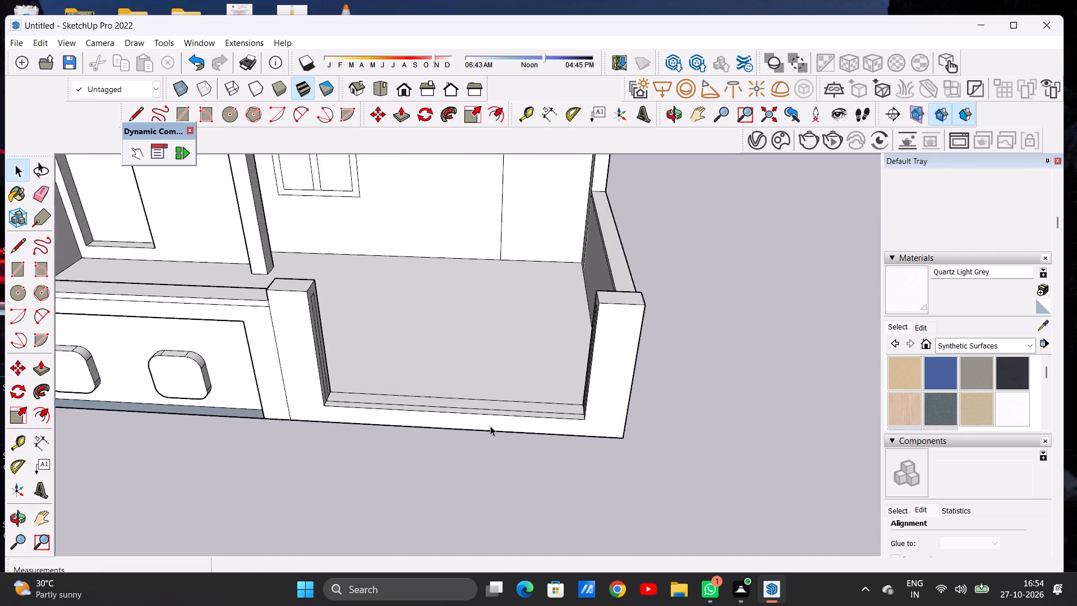
scroll(490, 426, "up", 4)
scroll(487, 389, "down", 3)
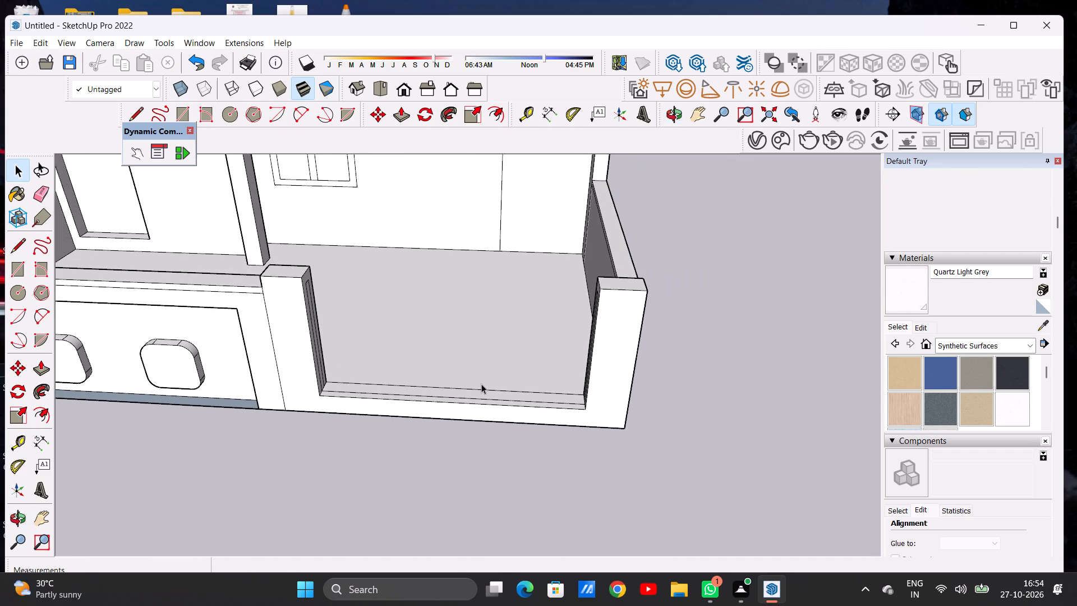
middle_click_drag(481, 384, 492, 437)
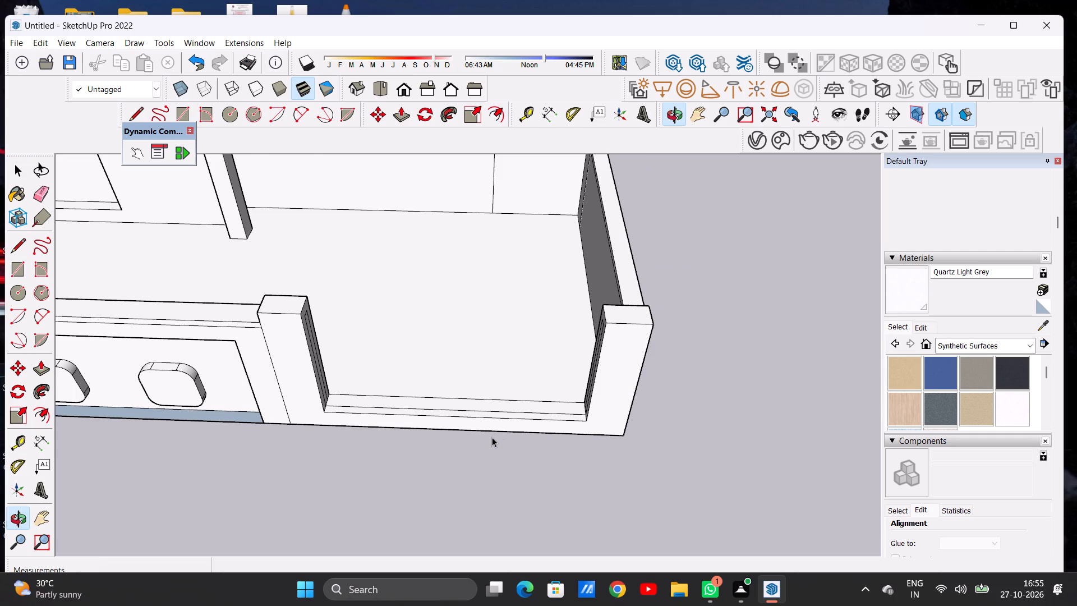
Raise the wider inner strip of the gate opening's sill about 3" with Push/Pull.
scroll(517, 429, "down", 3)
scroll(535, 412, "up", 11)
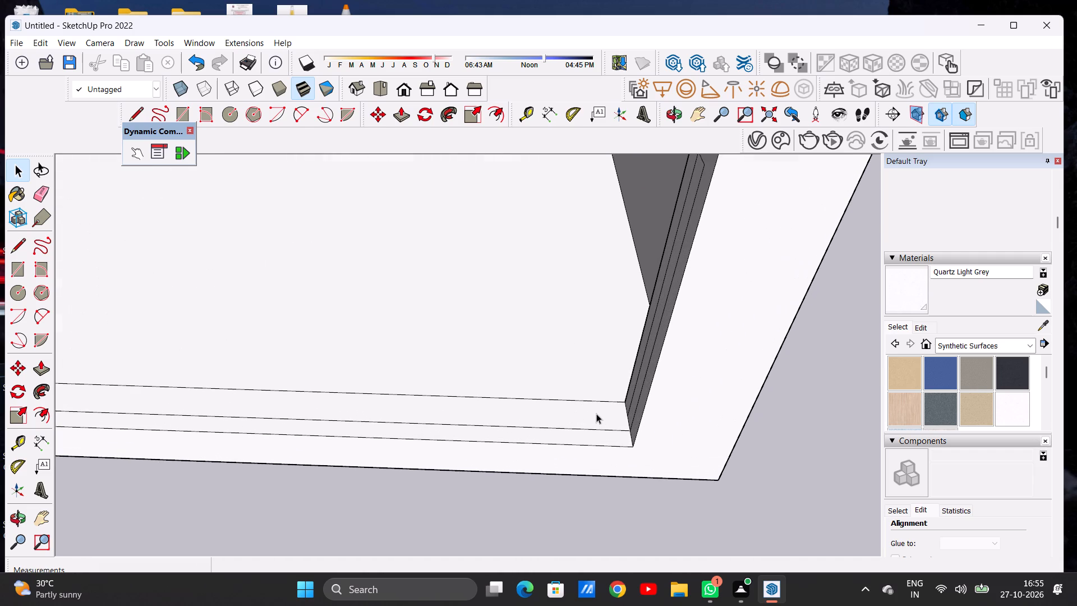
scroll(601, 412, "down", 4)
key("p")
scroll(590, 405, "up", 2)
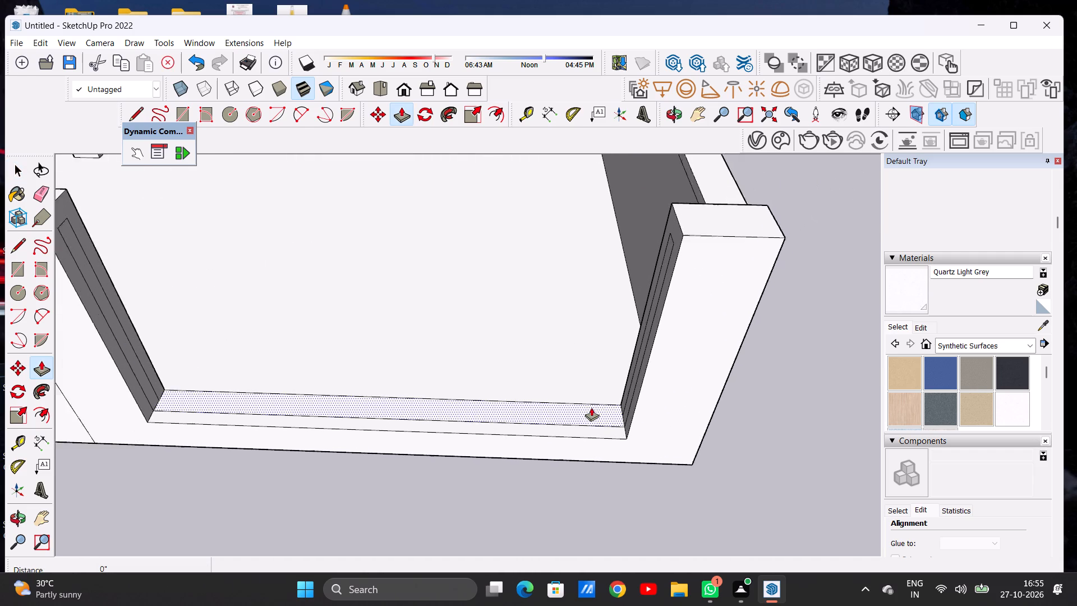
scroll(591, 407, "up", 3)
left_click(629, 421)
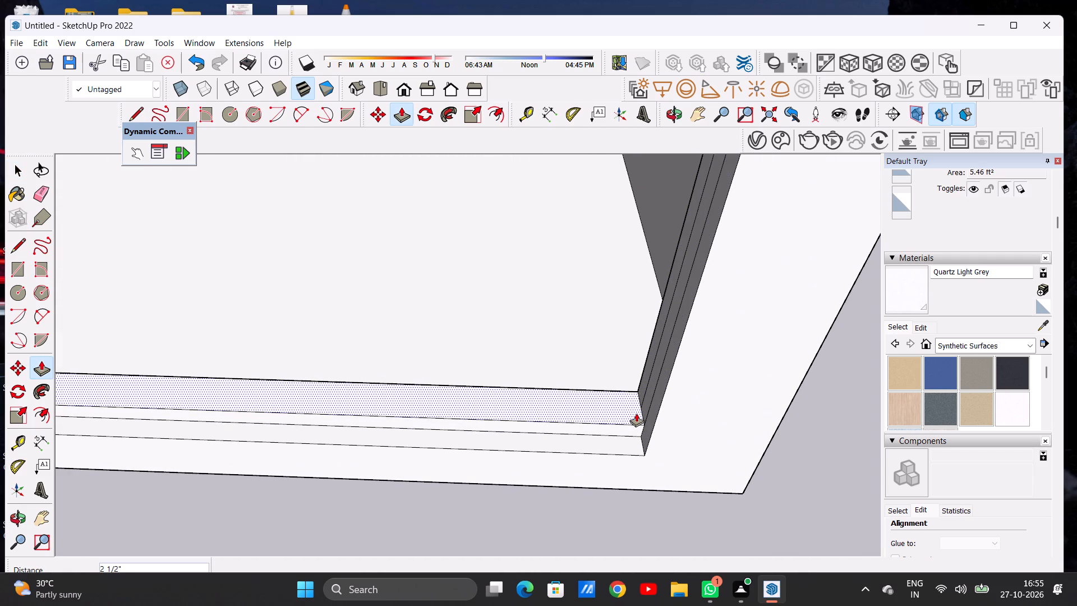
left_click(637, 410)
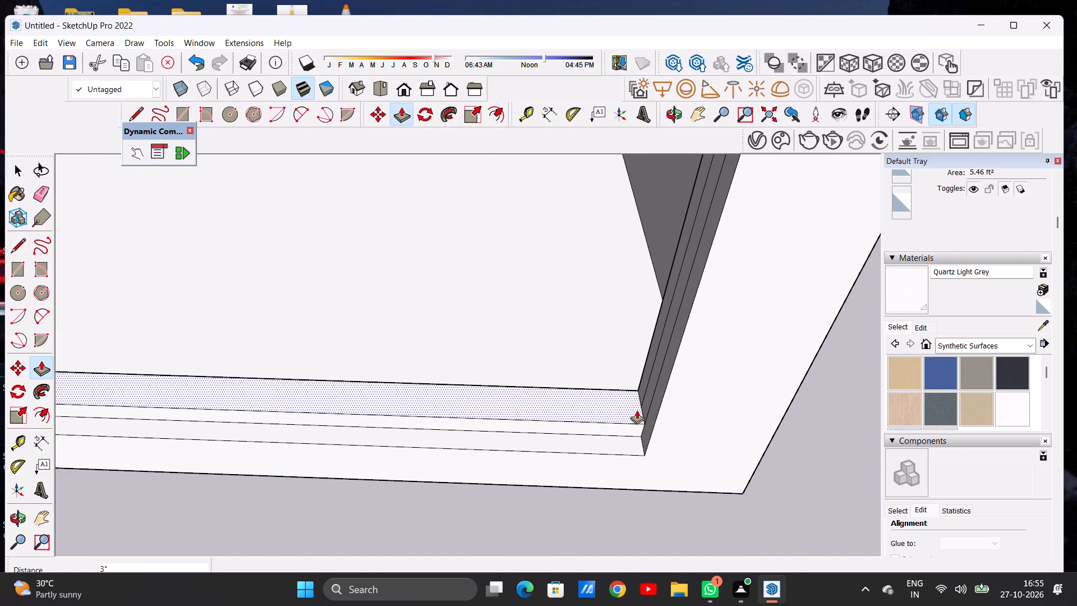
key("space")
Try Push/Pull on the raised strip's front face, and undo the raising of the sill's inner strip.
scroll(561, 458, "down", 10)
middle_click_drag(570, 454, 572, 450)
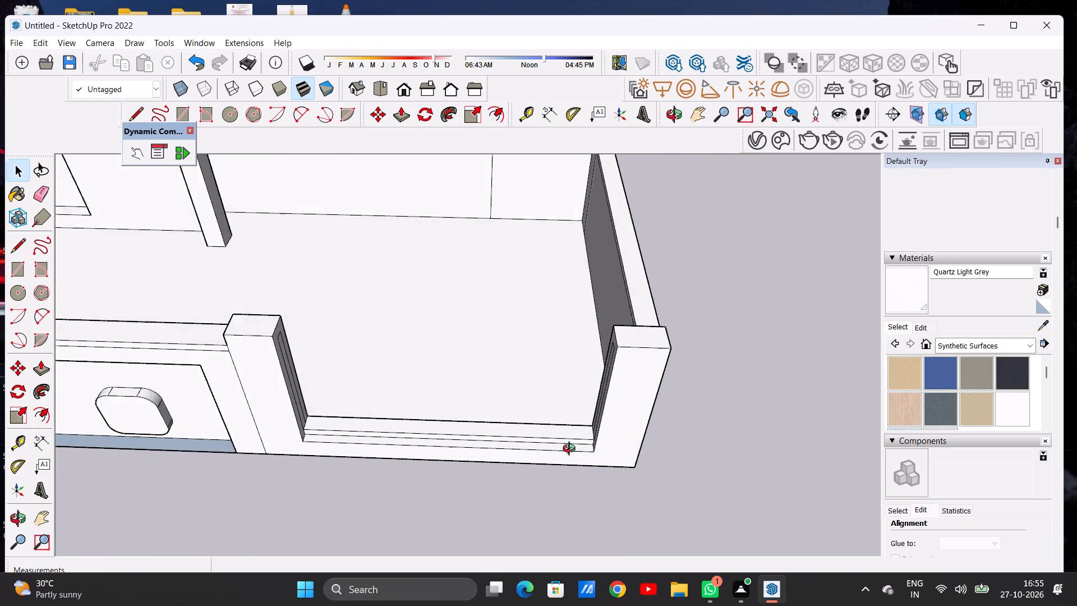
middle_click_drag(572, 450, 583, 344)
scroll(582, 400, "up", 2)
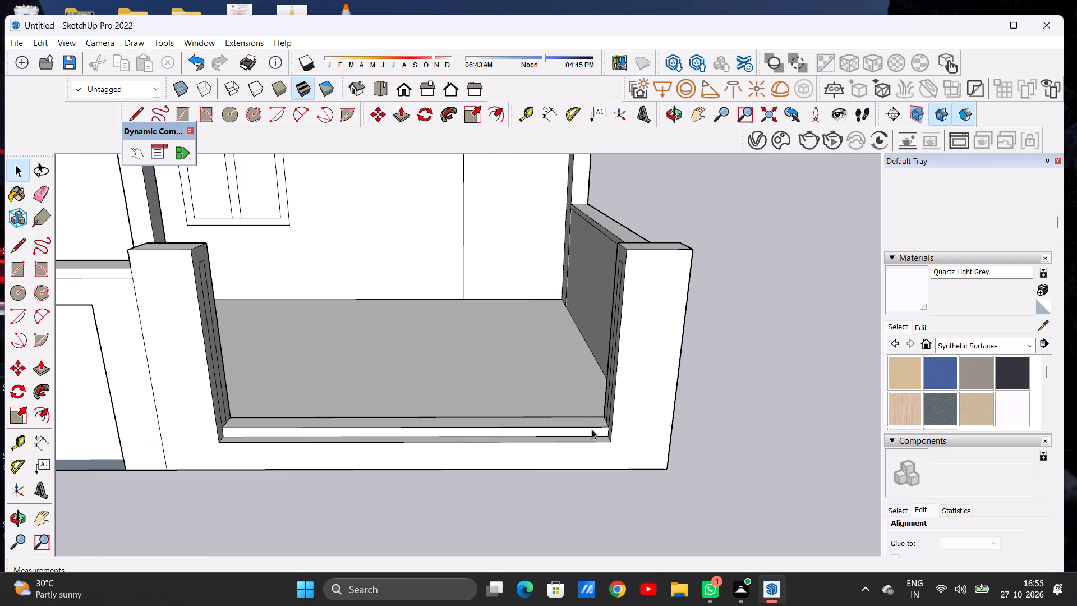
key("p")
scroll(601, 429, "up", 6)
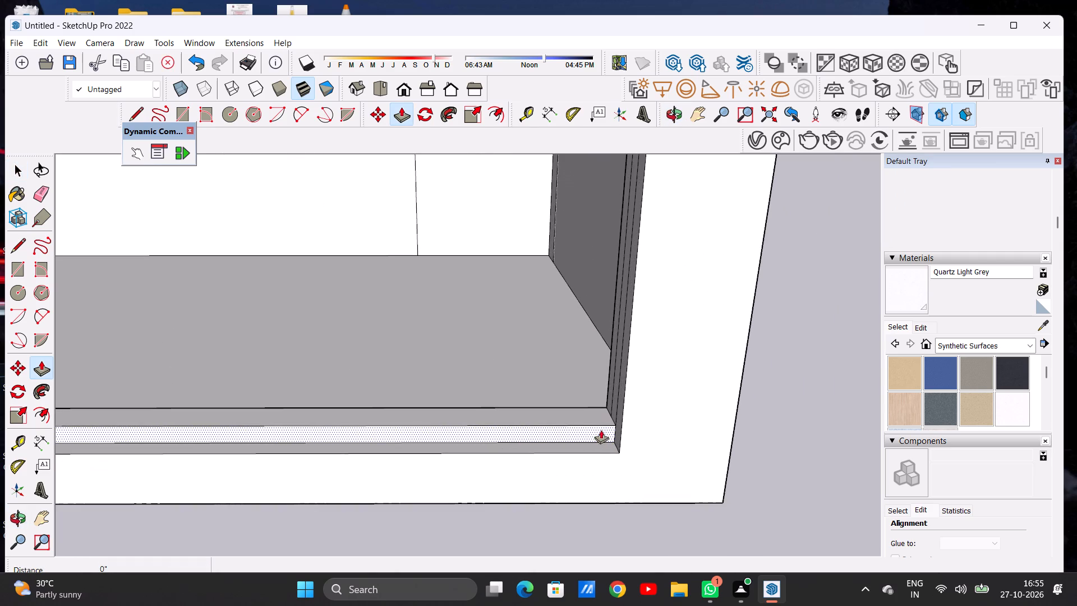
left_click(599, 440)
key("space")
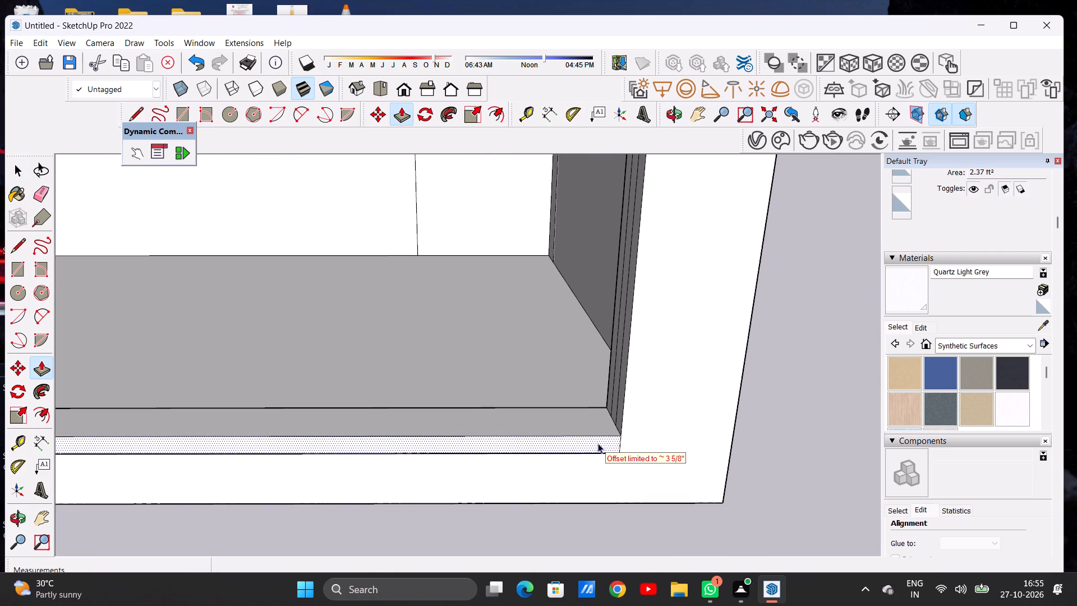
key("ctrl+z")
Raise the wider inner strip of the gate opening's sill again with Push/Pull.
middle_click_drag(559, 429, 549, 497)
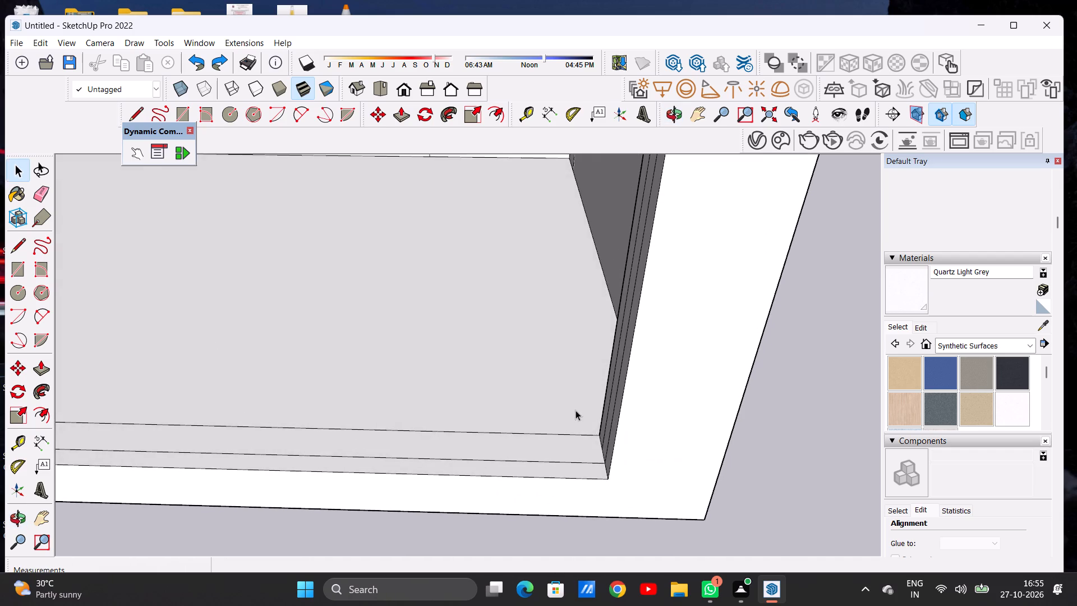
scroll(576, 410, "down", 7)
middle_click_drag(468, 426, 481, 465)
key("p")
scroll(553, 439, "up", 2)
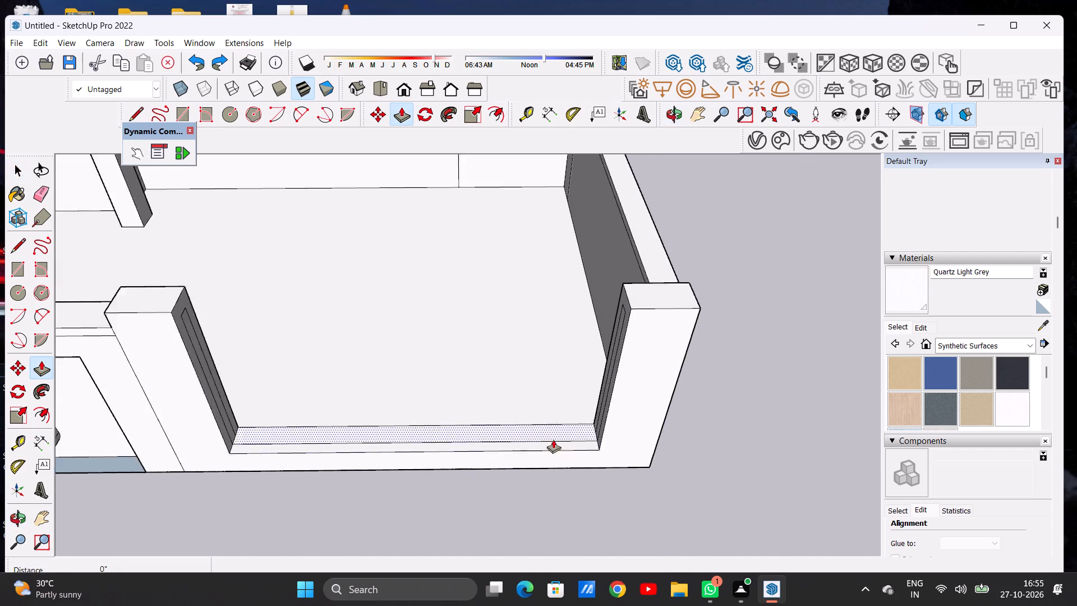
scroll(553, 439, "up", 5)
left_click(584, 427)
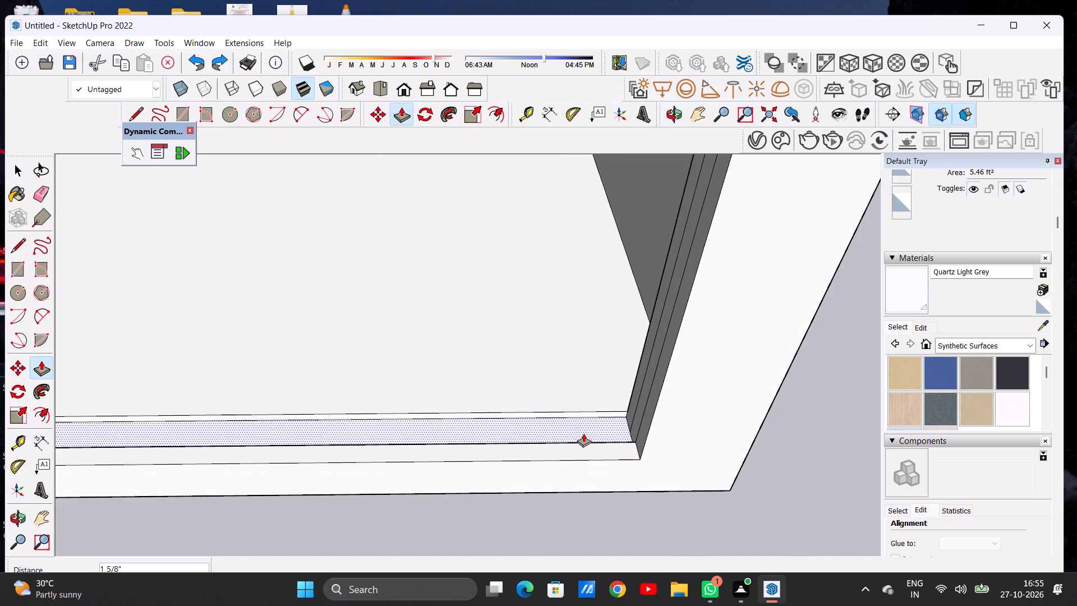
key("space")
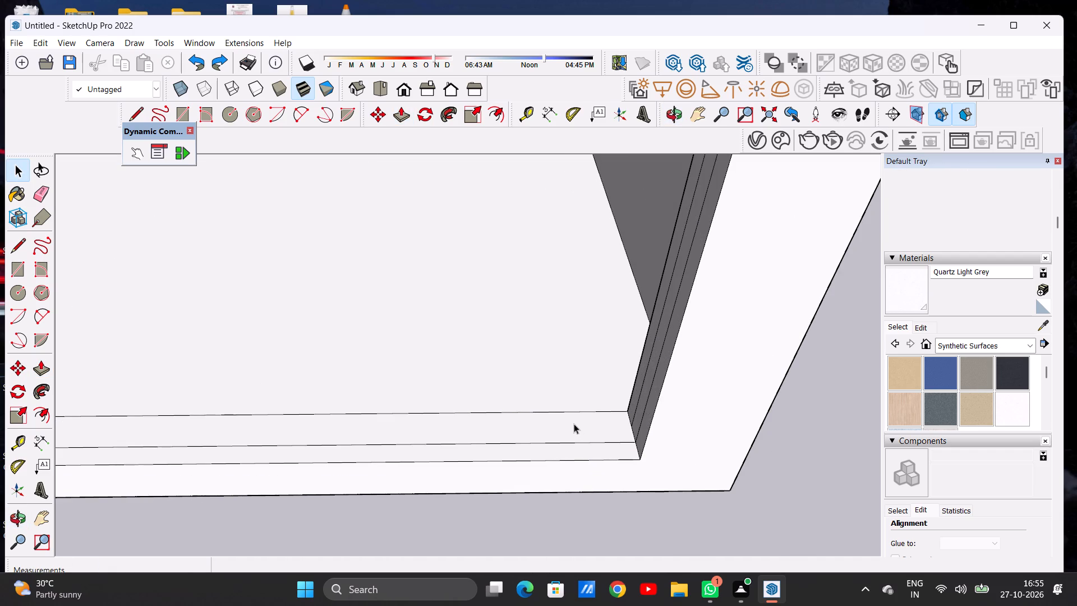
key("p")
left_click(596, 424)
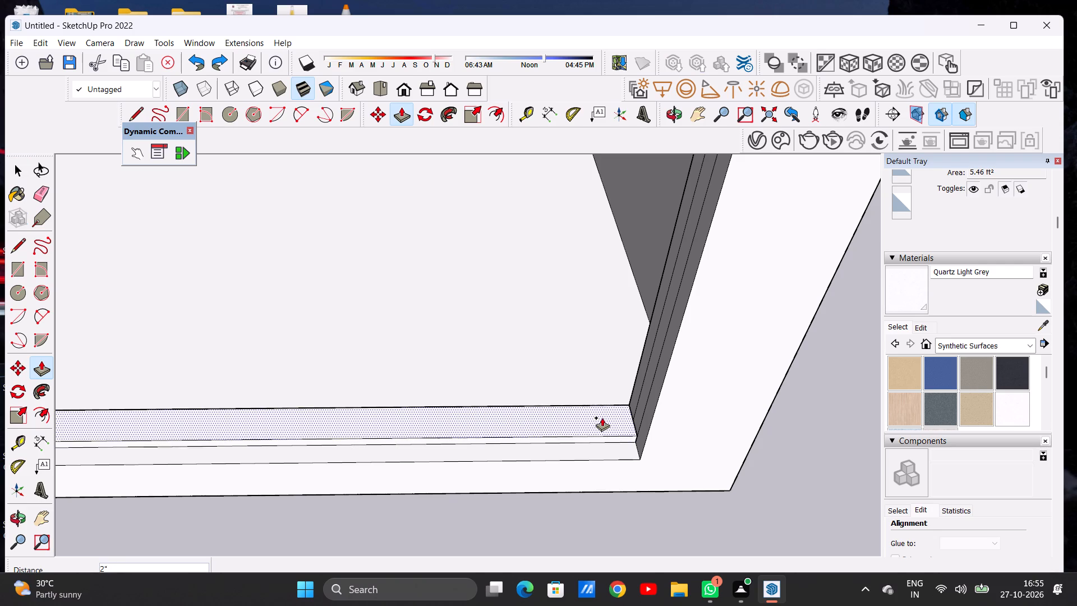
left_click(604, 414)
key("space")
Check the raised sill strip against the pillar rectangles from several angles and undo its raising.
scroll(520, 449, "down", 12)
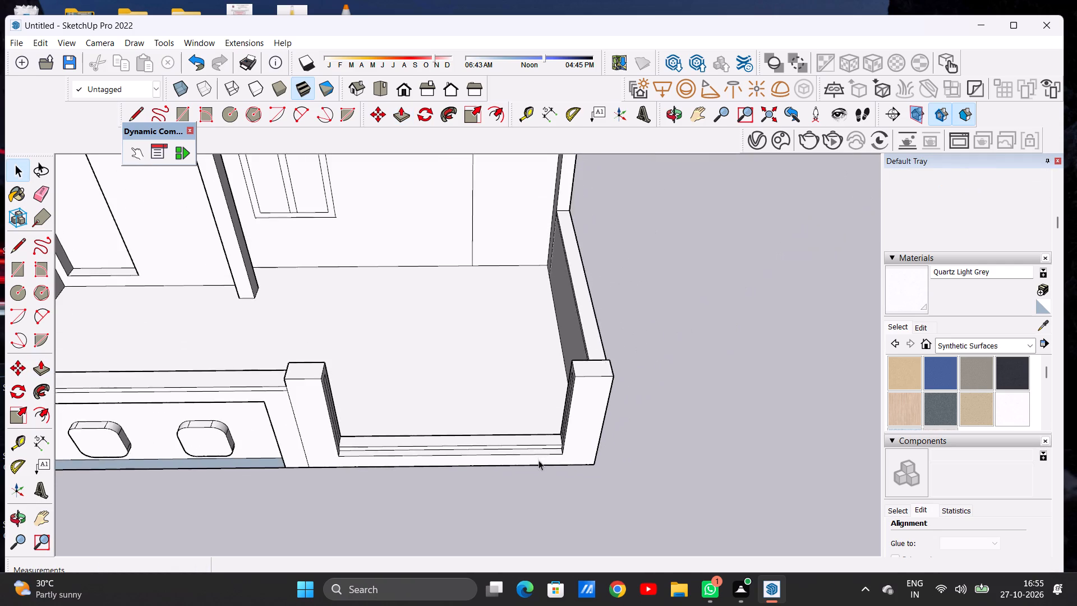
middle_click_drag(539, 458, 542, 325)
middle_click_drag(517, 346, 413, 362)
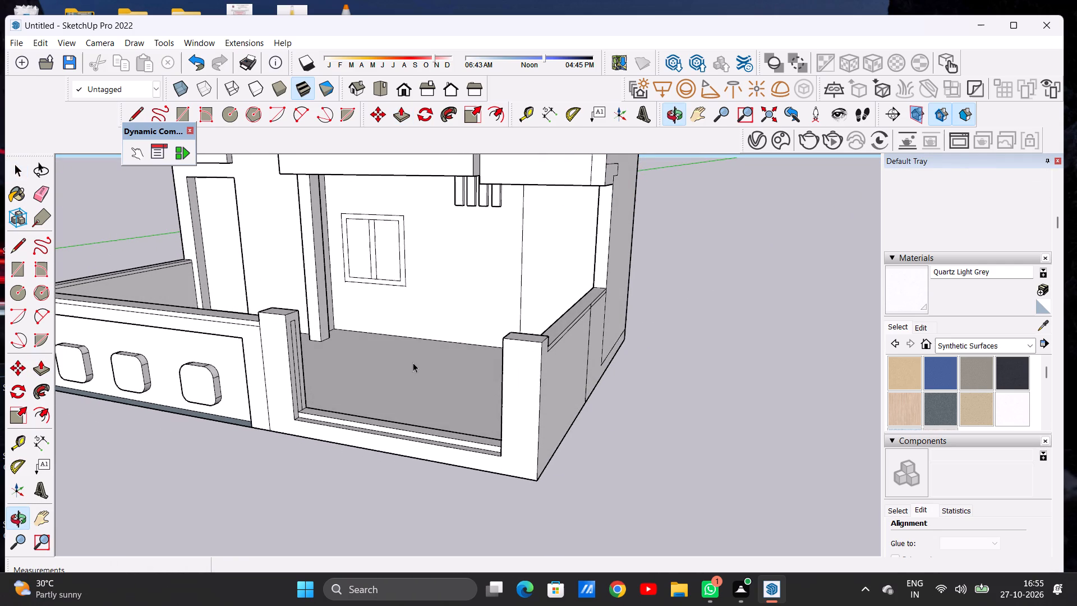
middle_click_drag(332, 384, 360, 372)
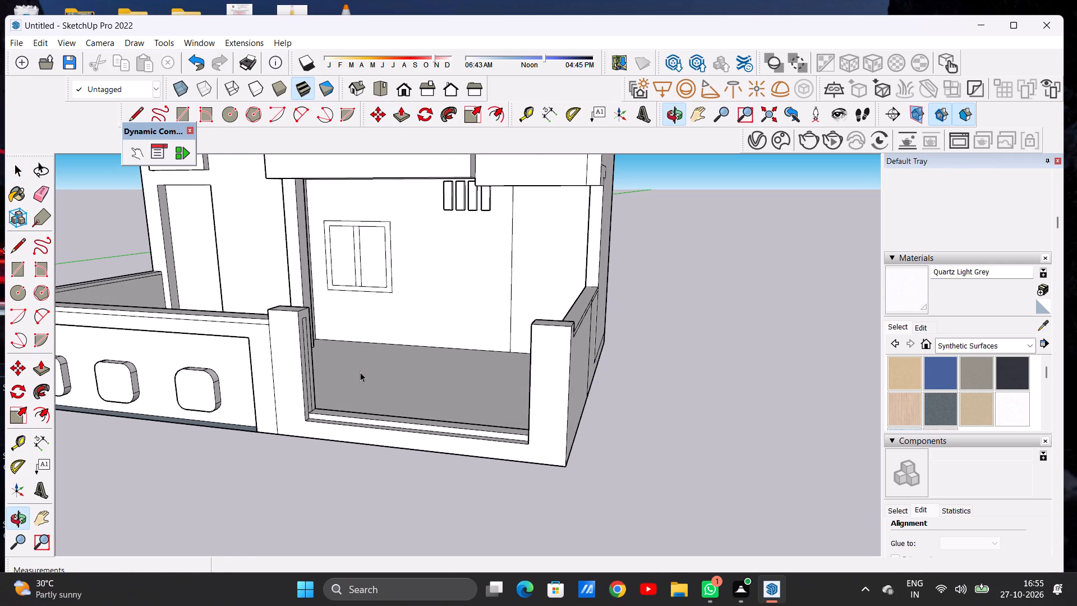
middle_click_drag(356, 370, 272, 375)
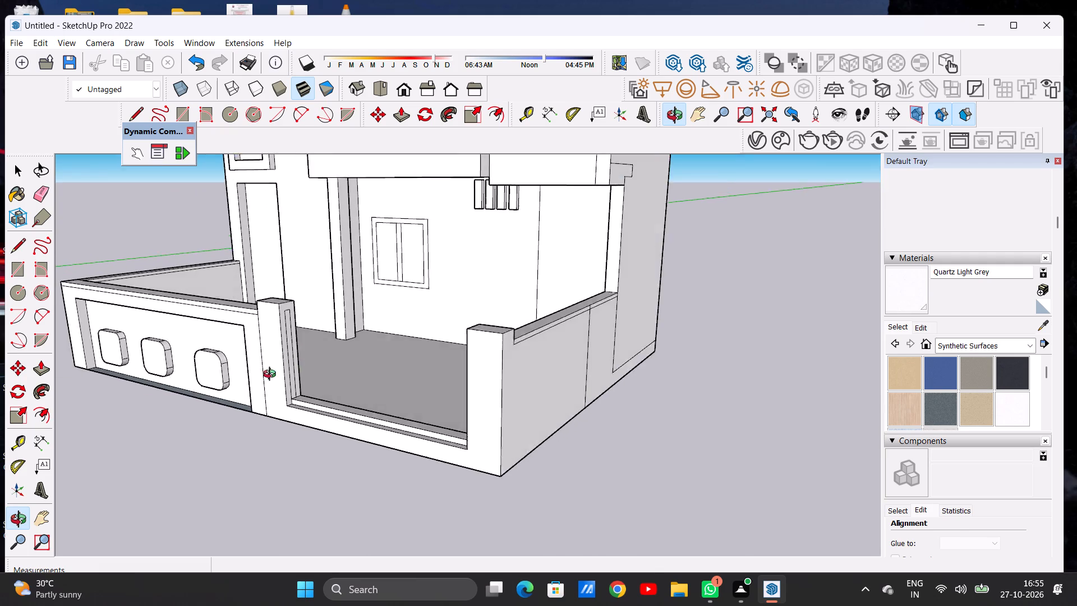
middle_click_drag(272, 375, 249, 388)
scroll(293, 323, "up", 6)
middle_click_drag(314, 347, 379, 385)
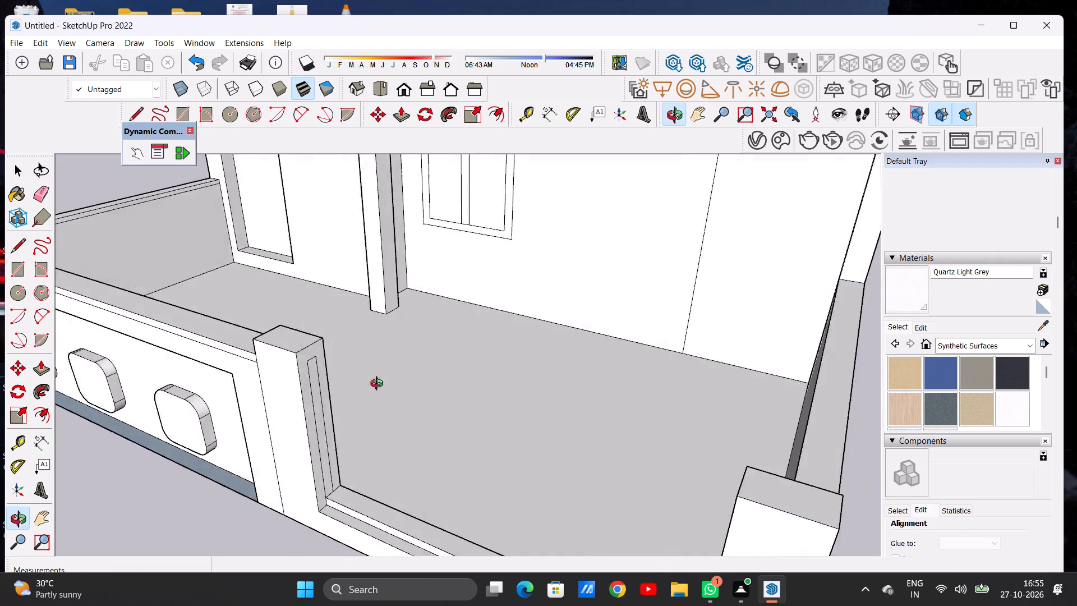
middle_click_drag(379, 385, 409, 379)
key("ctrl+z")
Draw a line from pillar to pillar along the middle of the sill's wider inner strip, parallel to its edges.
scroll(332, 345, "down", 7)
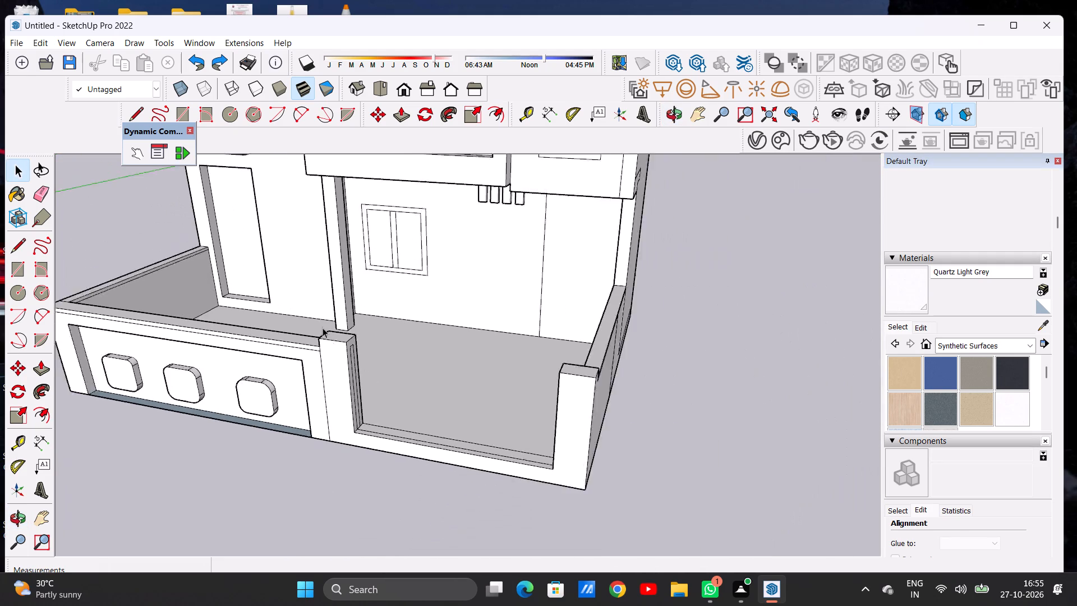
scroll(323, 328, "down", 2)
middle_click_drag(369, 405, 448, 524)
scroll(492, 466, "up", 11)
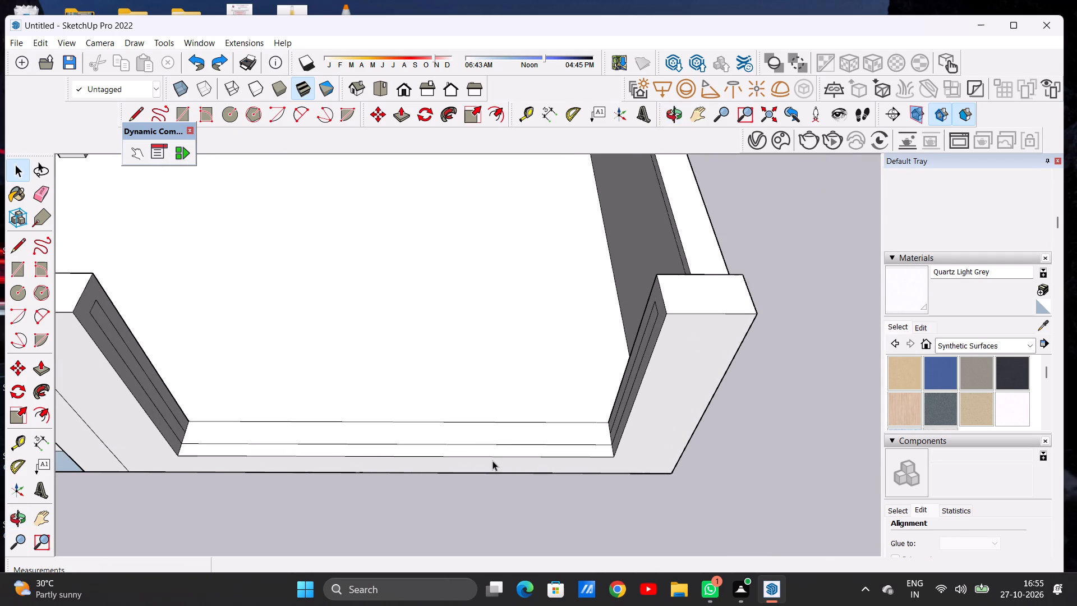
key("l")
scroll(221, 435, "up", 4)
left_click(171, 431)
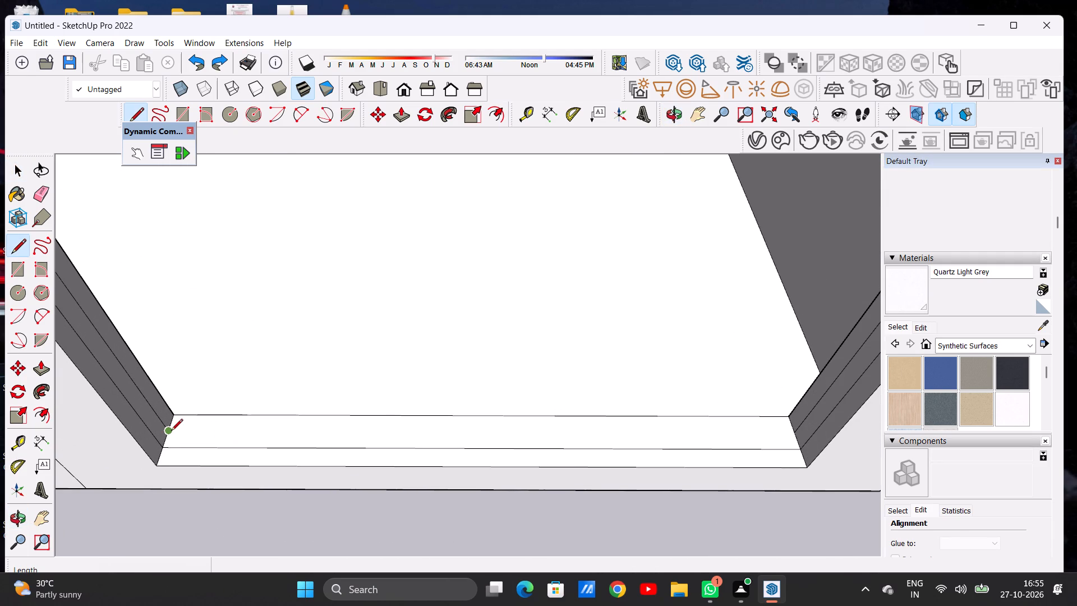
scroll(277, 440, "down", 6)
scroll(439, 441, "down", 1)
scroll(440, 441, "up", 1)
scroll(440, 441, "down", 1)
scroll(440, 441, "up", 5)
scroll(469, 438, "down", 1)
scroll(469, 438, "up", 2)
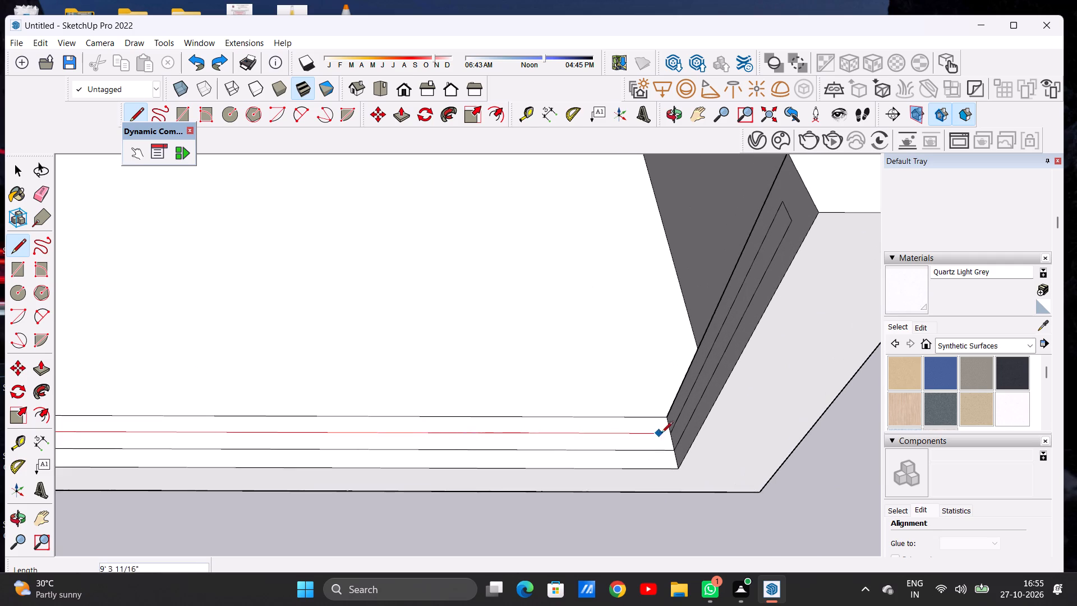
left_click(673, 429)
key("space")
Raise the middle strip of the gate opening's sill about 2 1/2" with Push/Pull.
scroll(524, 447, "down", 4)
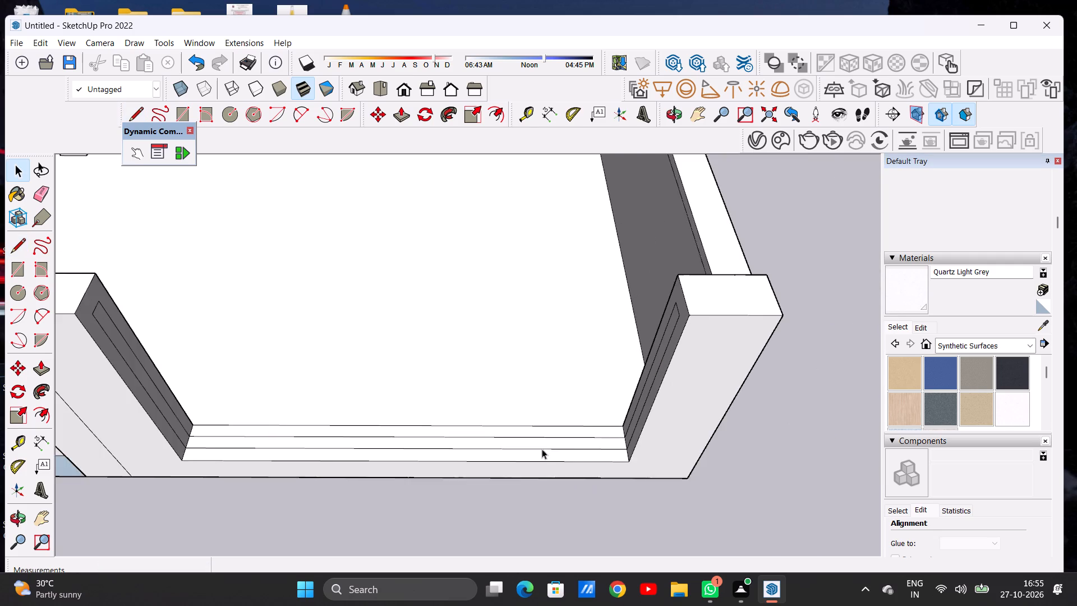
scroll(584, 446, "up", 1)
scroll(584, 446, "down", 1)
scroll(584, 446, "up", 5)
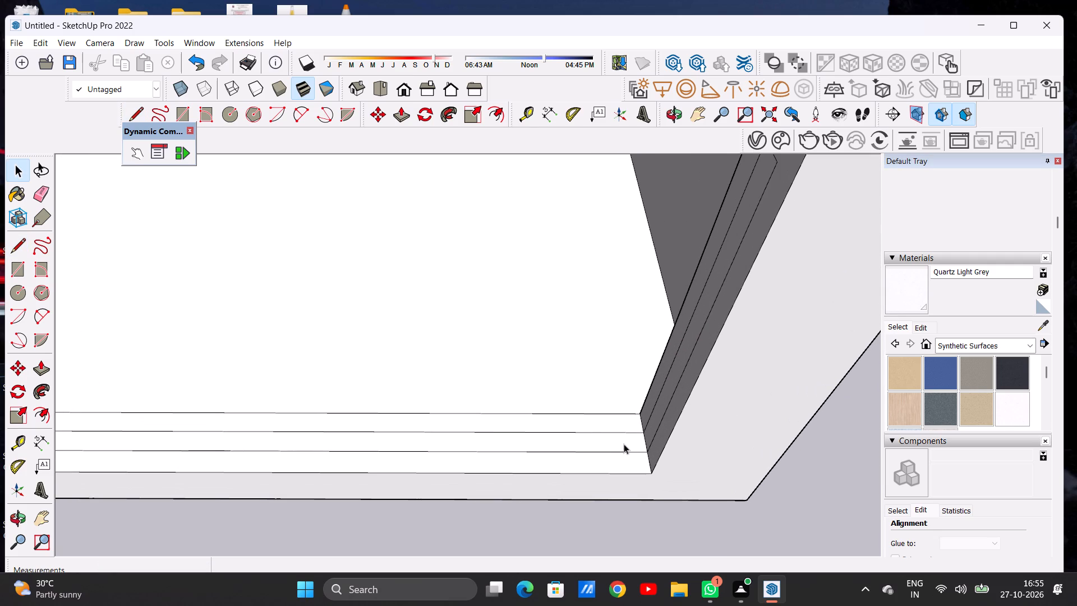
key("p")
left_click(639, 438)
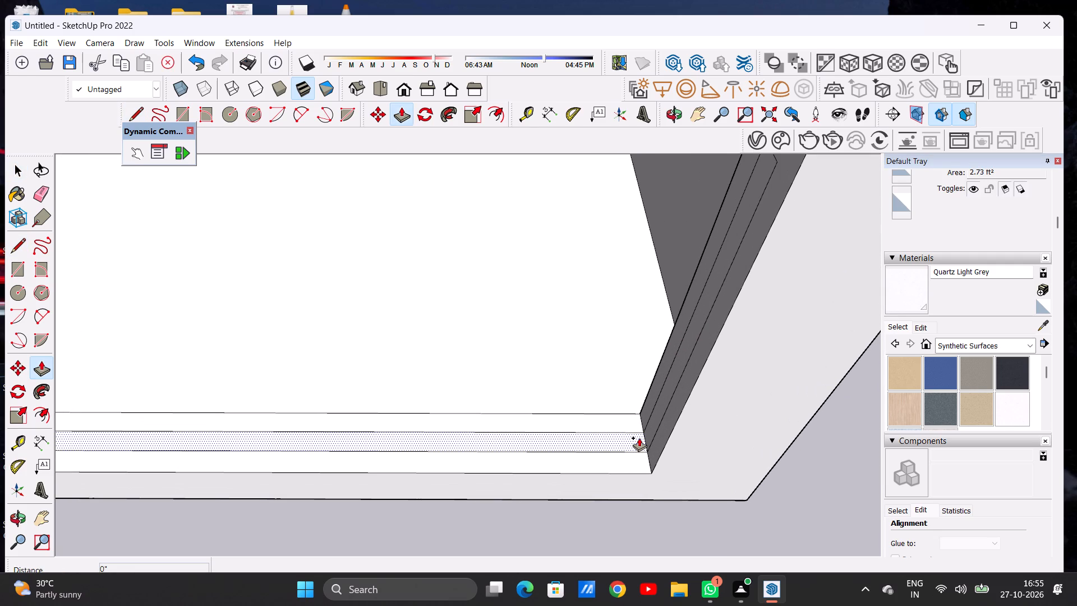
middle_click_drag(639, 441, 636, 384)
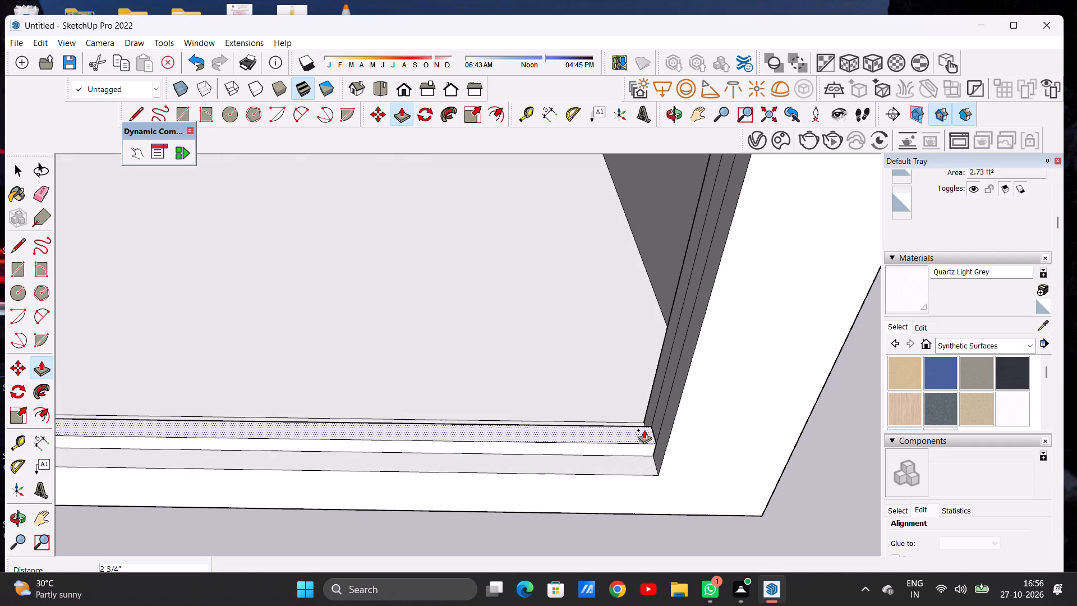
left_click(645, 431)
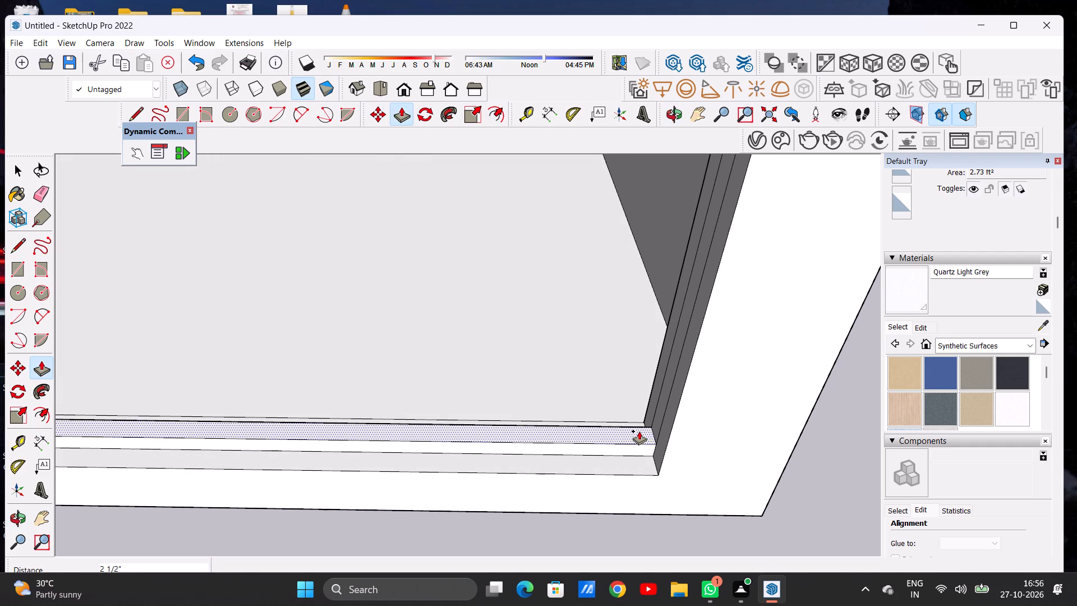
Extrude the narrow upright rectangle on the outer corner pillar about 2 9/16" into the gate opening.
scroll(579, 444, "down", 5)
middle_click_drag(592, 462, 636, 385)
scroll(642, 371, "up", 6)
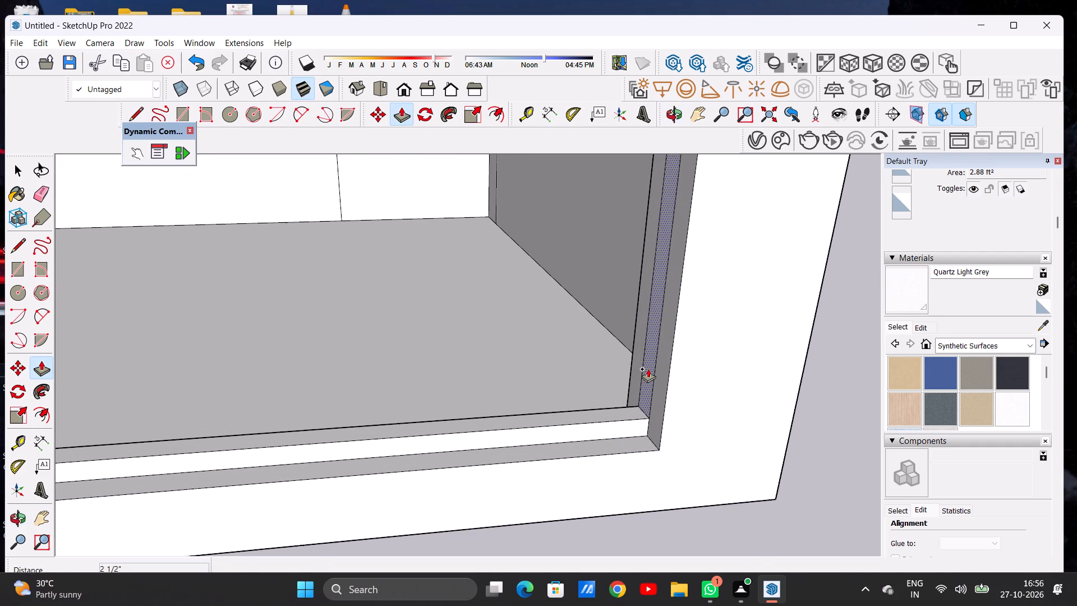
left_click(647, 369)
left_click(629, 379)
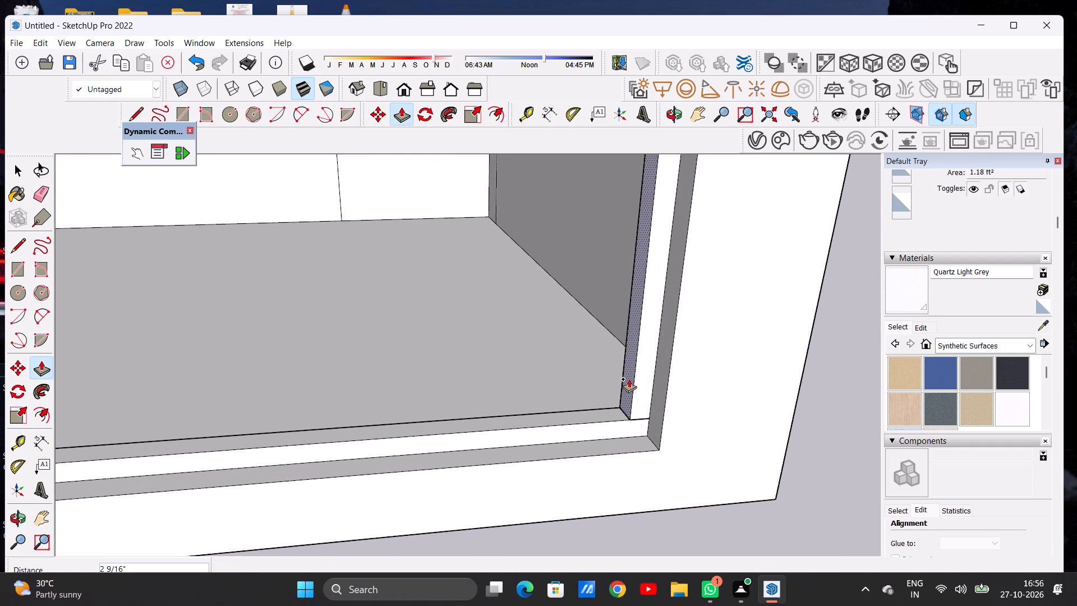
Extrude the matching narrow rectangle on the gate pillar beside the raised squares about 3 5/8" into the opening.
scroll(613, 400, "down", 11)
middle_click_drag(521, 400, 431, 368)
scroll(260, 375, "up", 5)
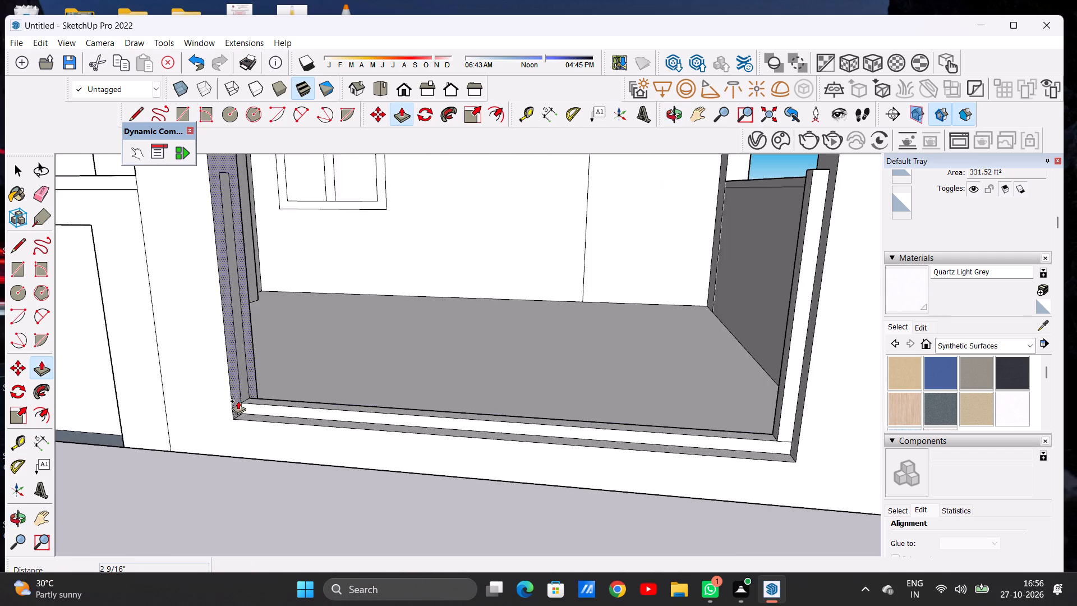
scroll(238, 401, "up", 2)
scroll(238, 401, "down", 1)
scroll(238, 401, "up", 3)
left_click(255, 387)
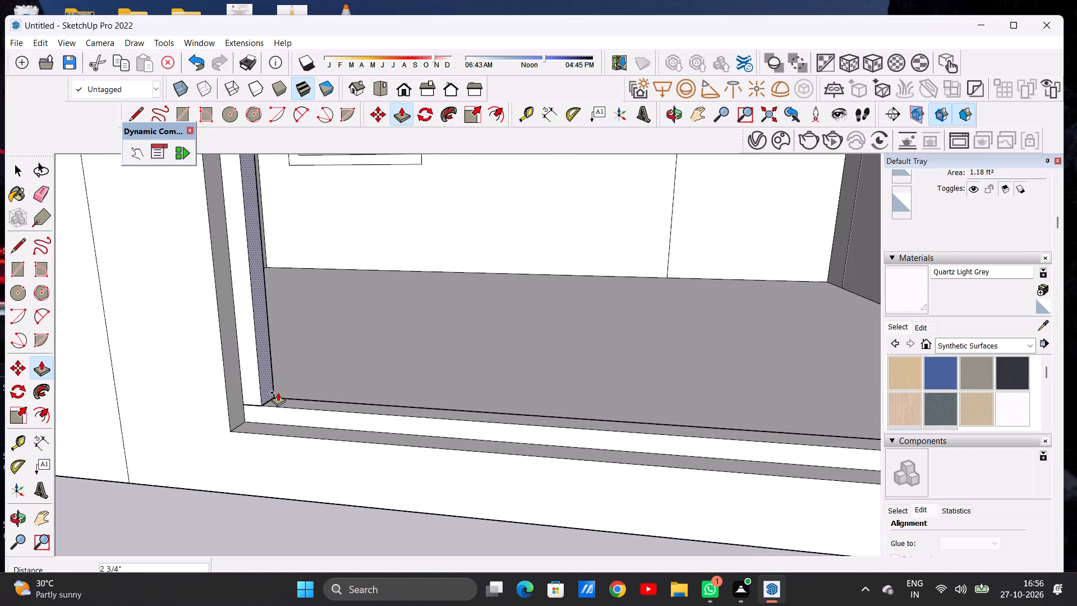
left_click(278, 393)
Extend the narrow strip on the outer corner pillar a further 13/16" or so into the gate opening.
scroll(256, 420, "down", 12)
scroll(271, 406, "up", 1)
scroll(273, 406, "down", 1)
middle_click_drag(284, 406, 329, 388)
scroll(557, 403, "up", 9)
scroll(617, 406, "down", 1)
scroll(617, 406, "up", 5)
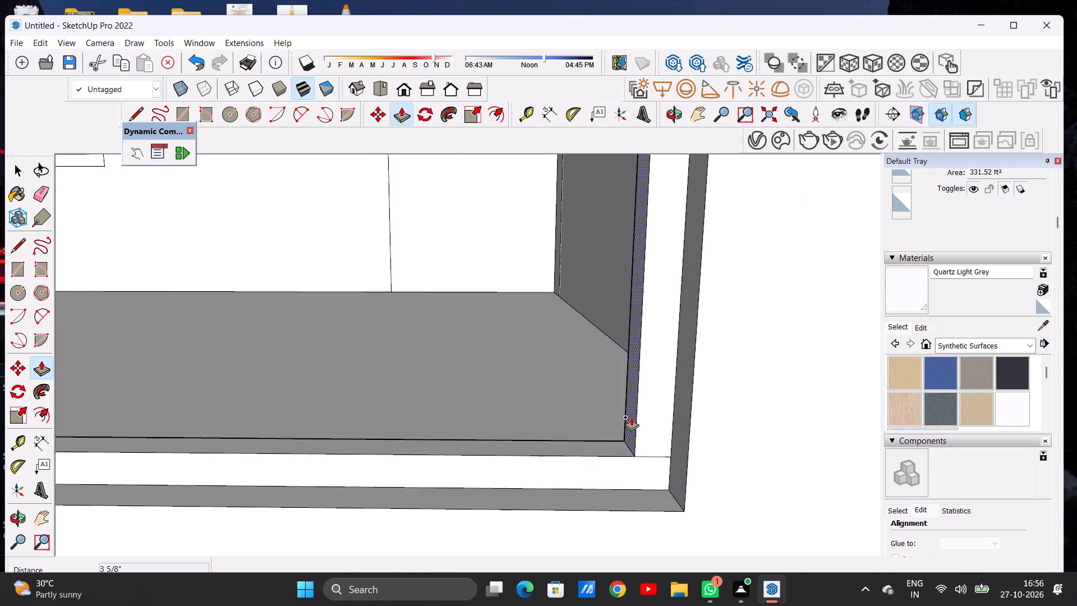
key("space")
type("O")
key("p")
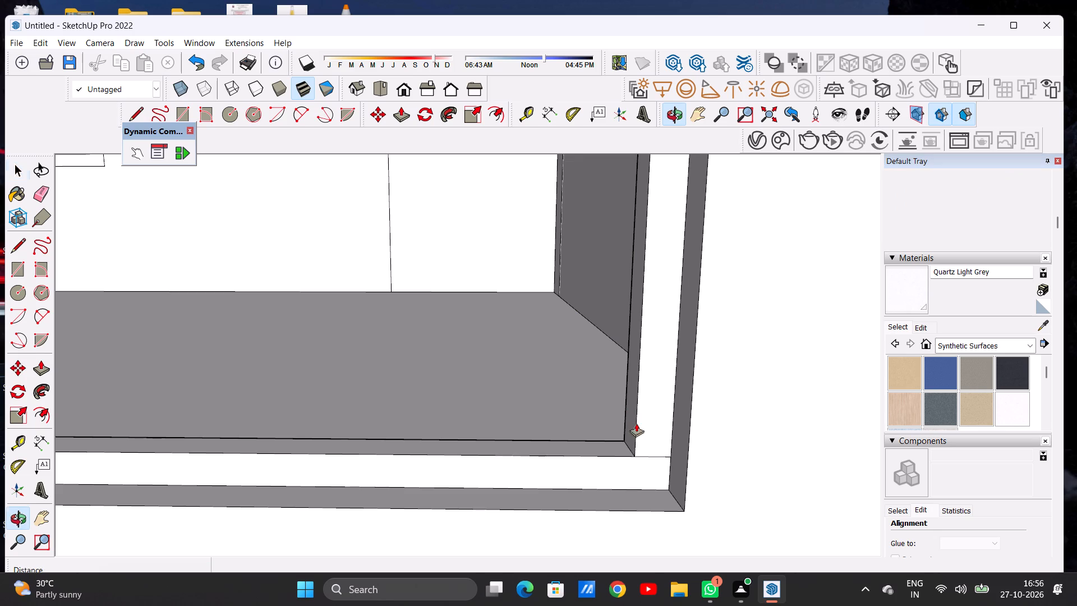
scroll(635, 423, "up", 6)
left_click(629, 423)
left_click(609, 428)
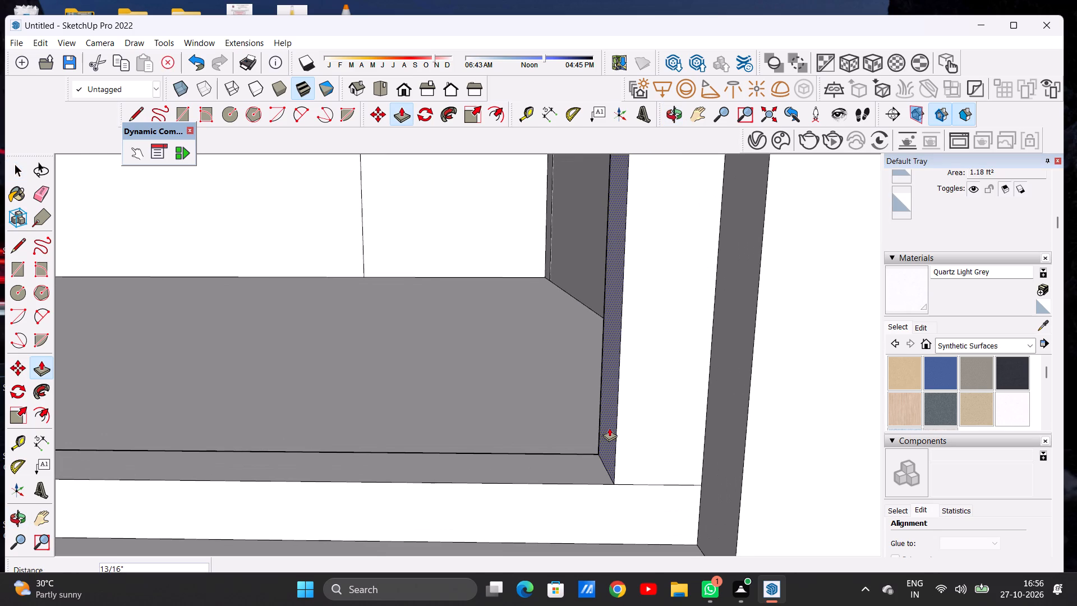
key("space")
scroll(552, 429, "down", 9)
scroll(561, 452, "up", 1)
scroll(561, 452, "down", 1)
scroll(561, 452, "up", 1)
scroll(562, 452, "down", 16)
middle_click_drag(492, 368, 492, 367)
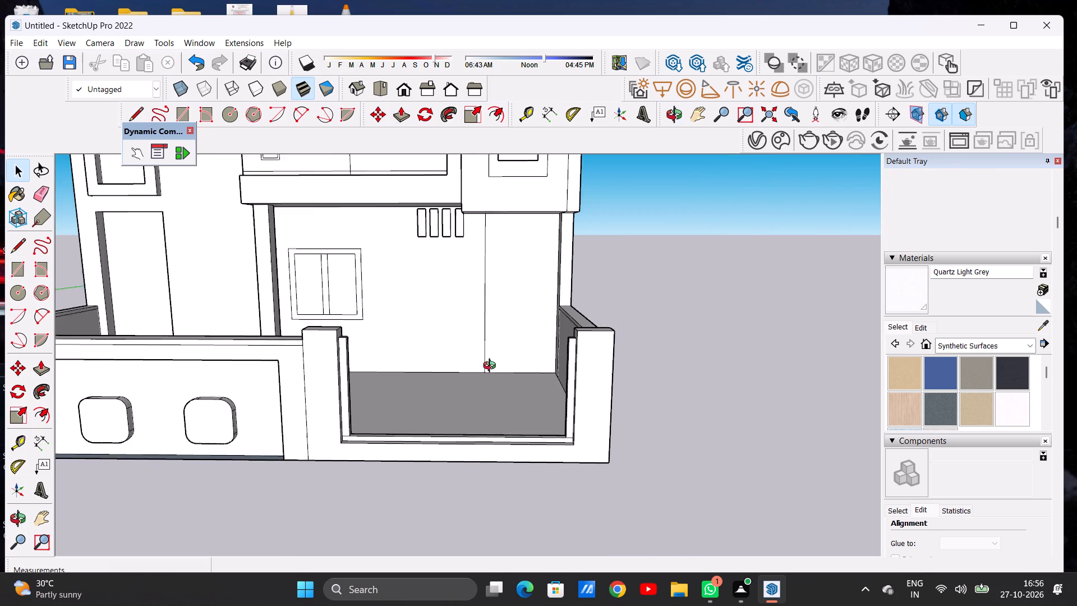
Draw a line about 3 7/16" long across the opening-facing side of the gate pillar's frame strip, just below its top.
middle_click_drag(492, 367, 306, 383)
scroll(305, 324, "up", 9)
scroll(308, 338, "down", 1)
scroll(308, 338, "up", 3)
type("LL")
scroll(297, 324, "up", 9)
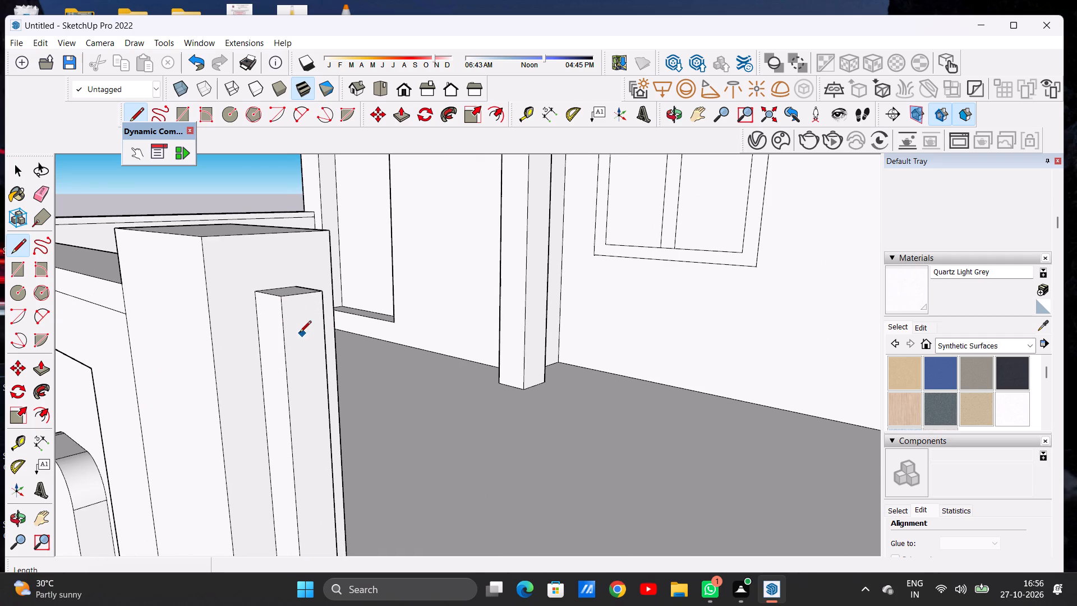
left_click(287, 345)
left_click(324, 333)
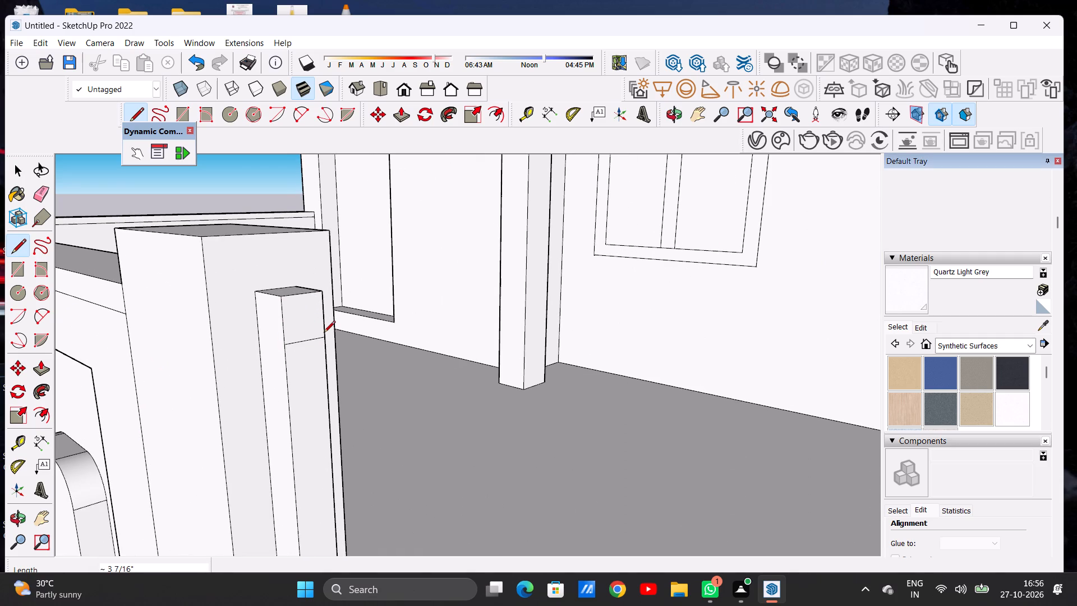
Extrude the small face at the strip's top about 8' 10 13/16" across the opening to the outer corner pillar's strip as a top rail.
key("p")
left_click(303, 314)
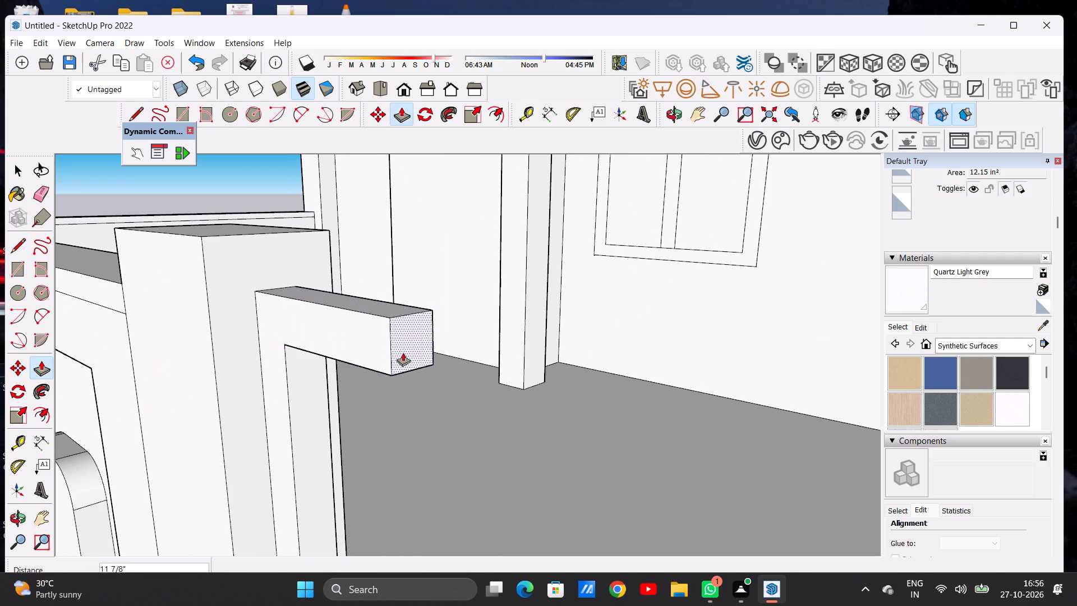
scroll(402, 352, "down", 20)
scroll(402, 352, "down", 4)
middle_click_drag(411, 357, 615, 338)
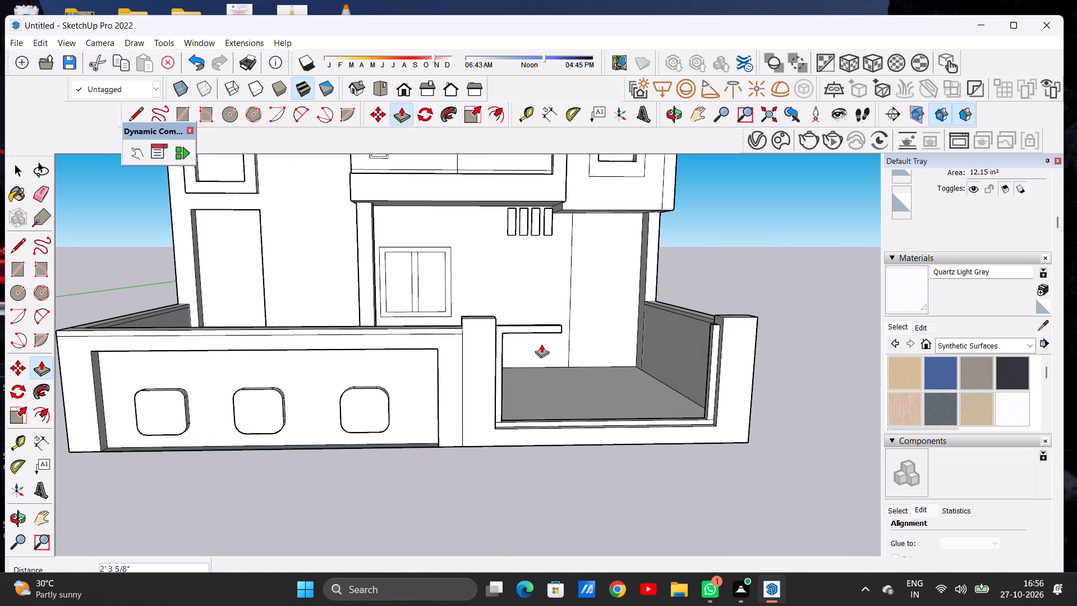
scroll(479, 347, "down", 6)
scroll(607, 332, "up", 13)
scroll(609, 347, "down", 1)
scroll(608, 347, "up", 8)
scroll(613, 369, "down", 1)
scroll(613, 373, "up", 1)
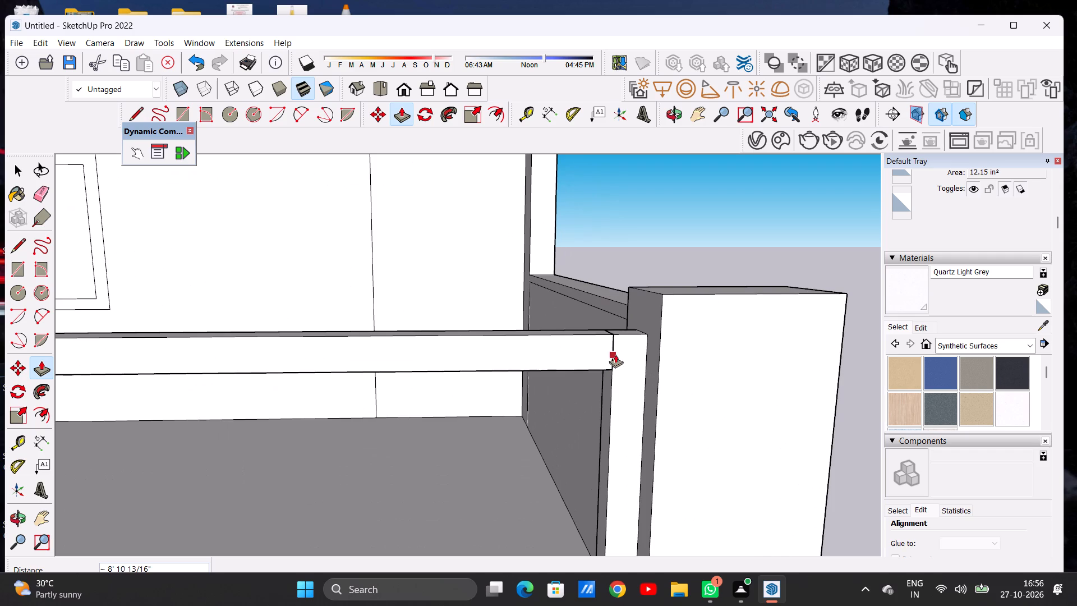
left_click(612, 338)
key("space")
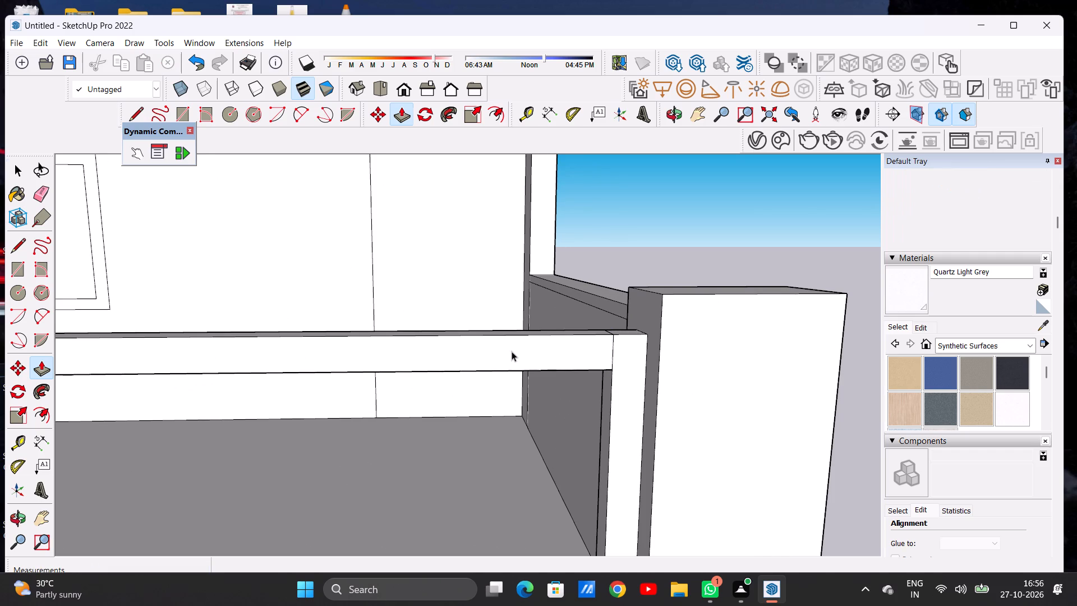
Draw four crosswise lines, each about 3 7/16" long, on the raised sill strip to outline two small post bases.
scroll(512, 351, "down", 18)
middle_click_drag(524, 378, 526, 361)
scroll(521, 356, "up", 7)
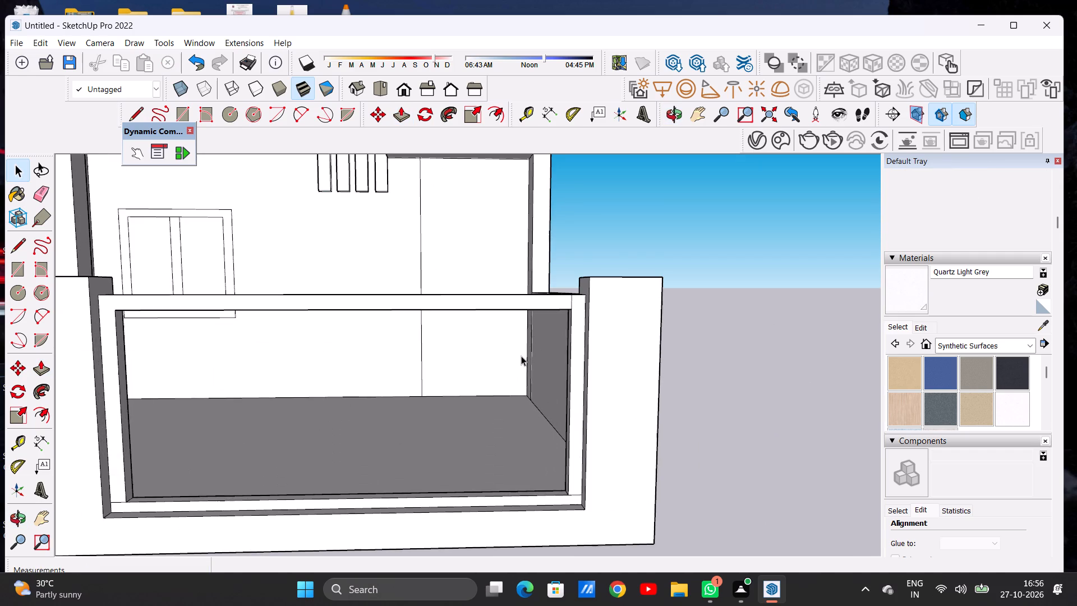
scroll(541, 358, "down", 6)
middle_click_drag(487, 376, 481, 489)
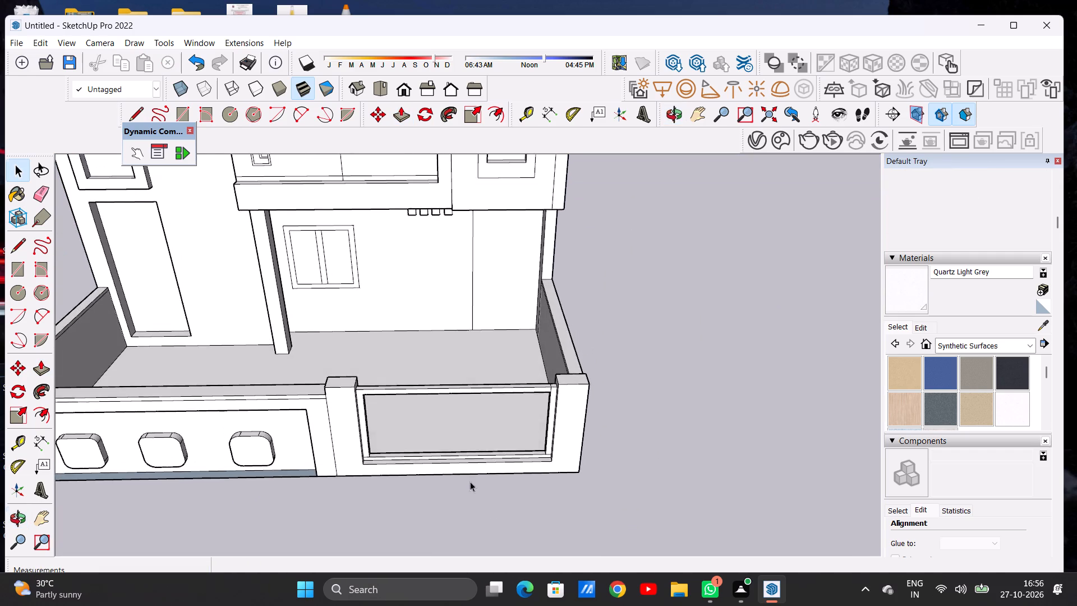
scroll(454, 454, "up", 7)
middle_click_drag(462, 439, 467, 485)
scroll(468, 463, "up", 2)
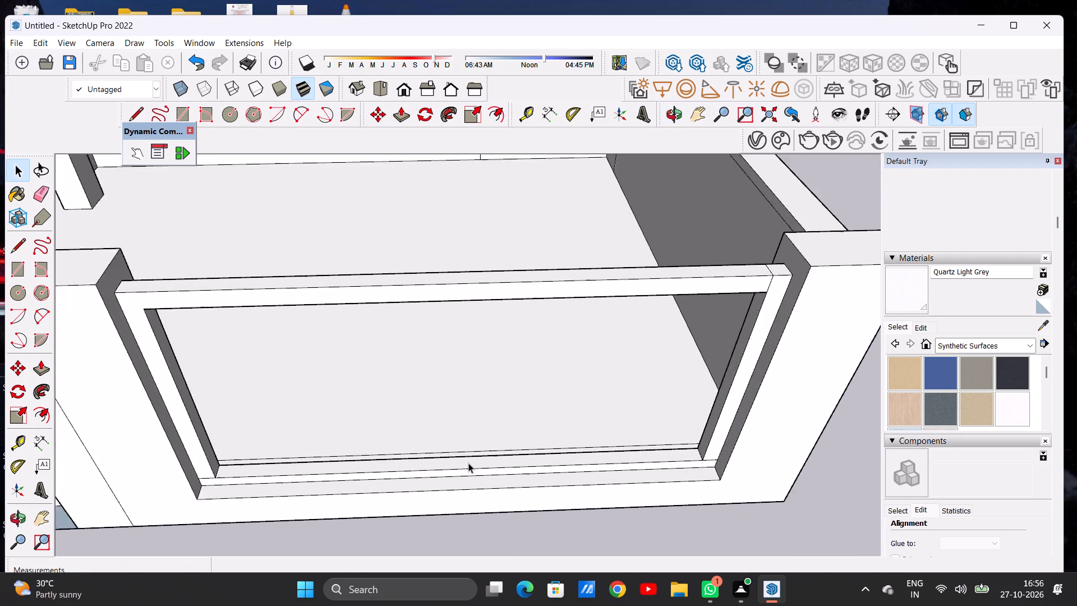
scroll(468, 463, "up", 2)
middle_click_drag(468, 463, 459, 471)
key("l")
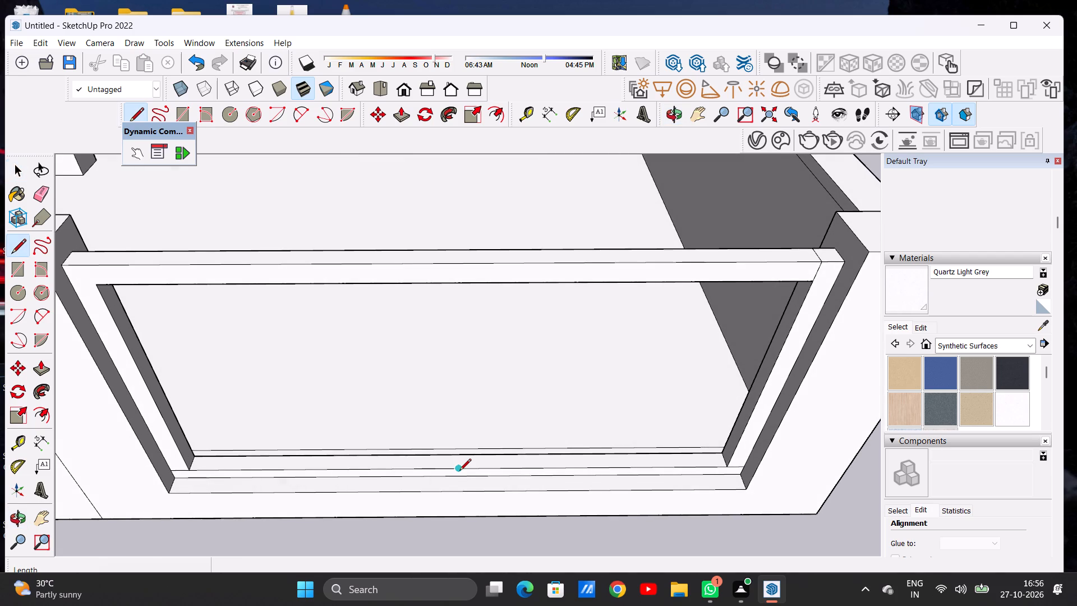
left_click(366, 467)
left_click(367, 457)
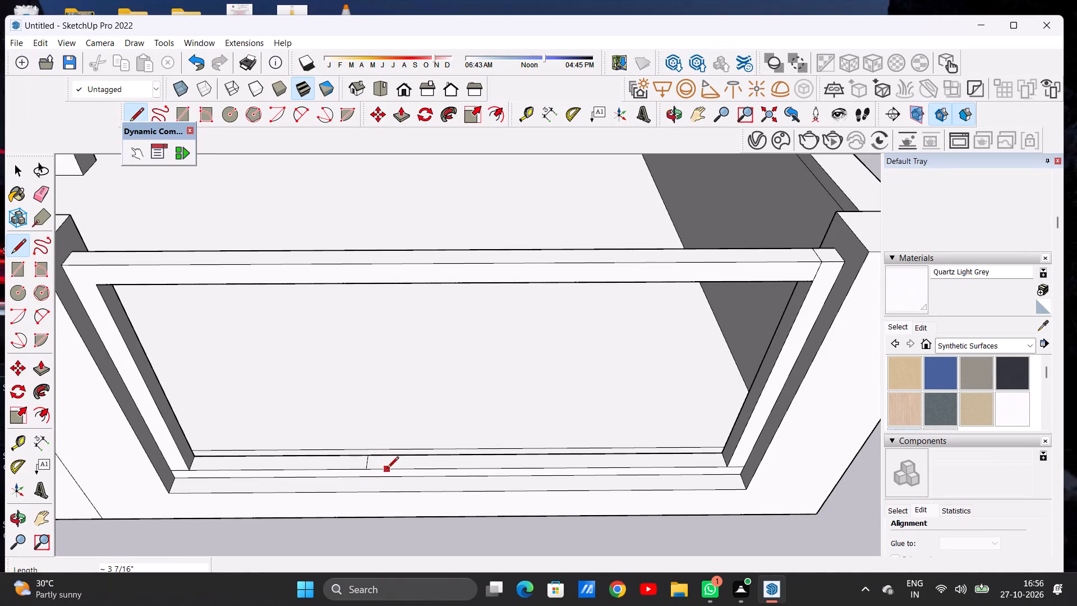
left_click(387, 469)
left_click(388, 459)
left_click(463, 469)
left_click(463, 457)
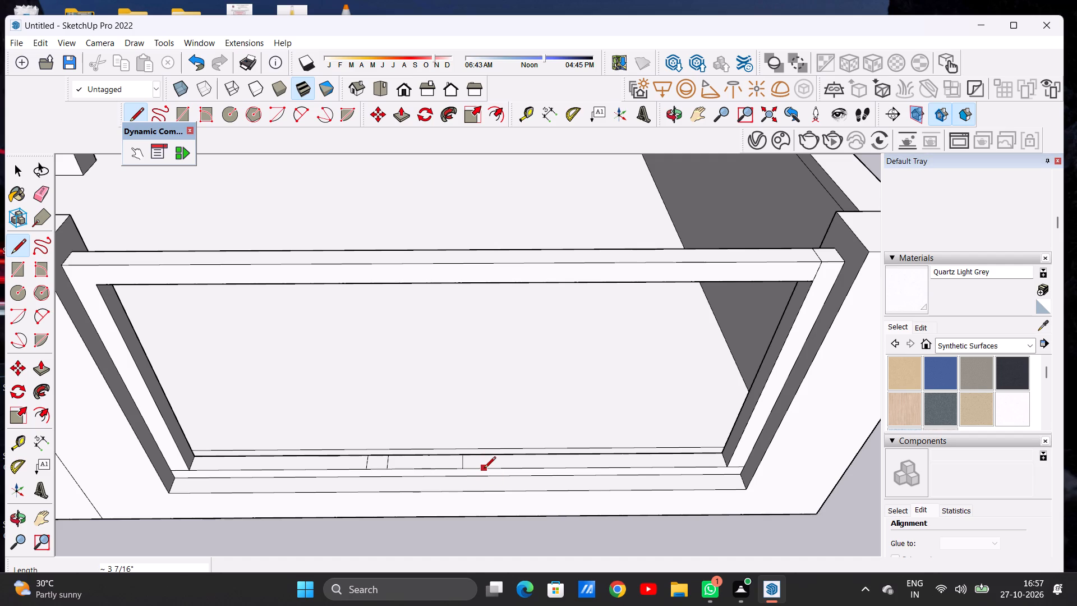
left_click(488, 469)
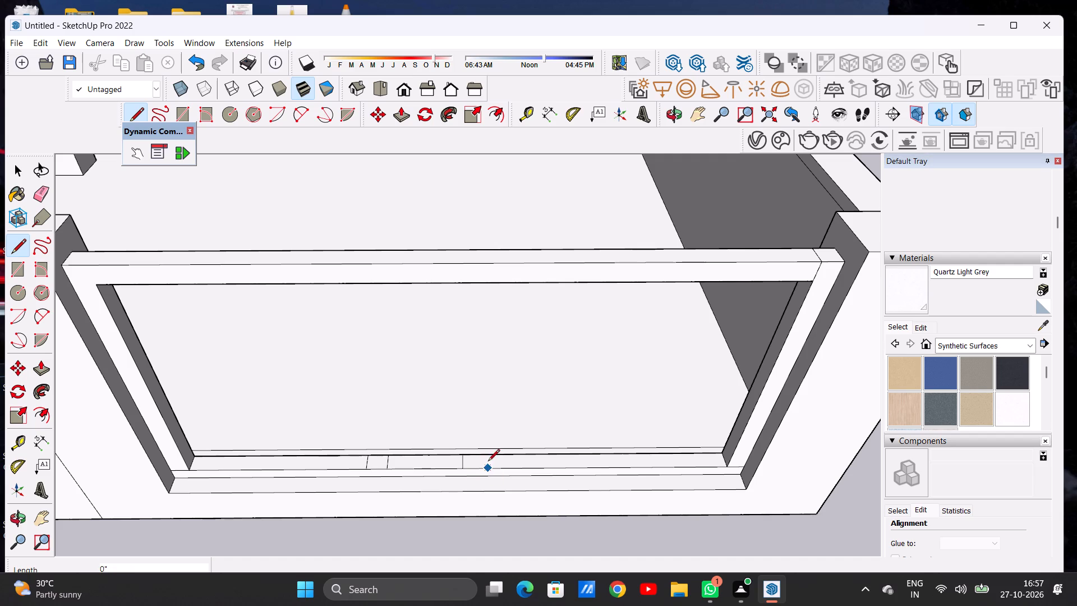
left_click(489, 456)
Extrude the post base nearer the raised-squares wall up about 3' 9 7/8" to the underside of the top rail.
key("space")
key("p")
scroll(380, 458, "up", 5)
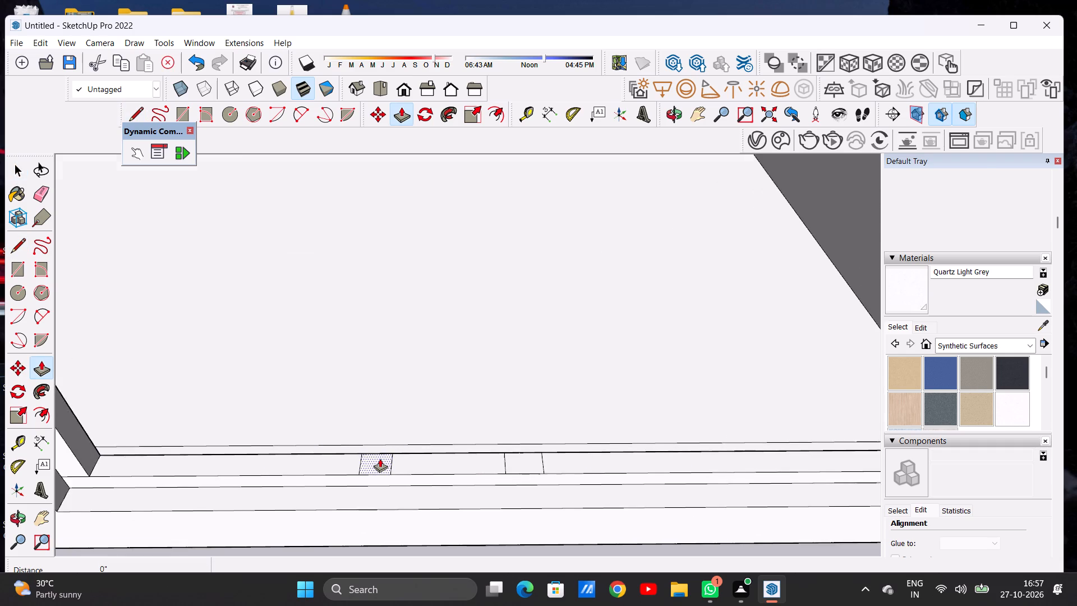
left_click(380, 458)
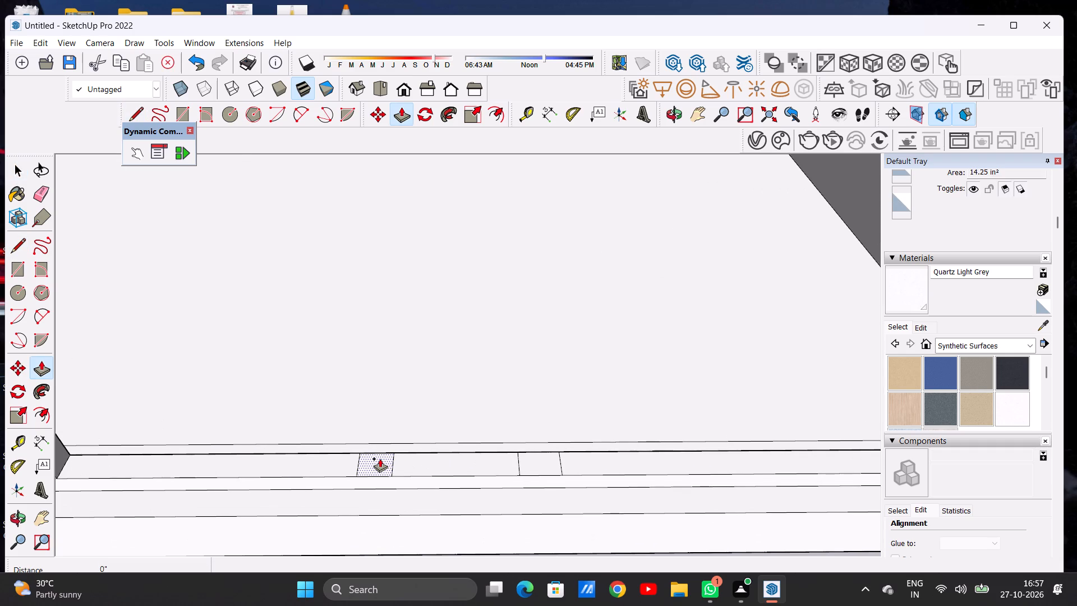
scroll(403, 439, "down", 18)
scroll(403, 405, "up", 5)
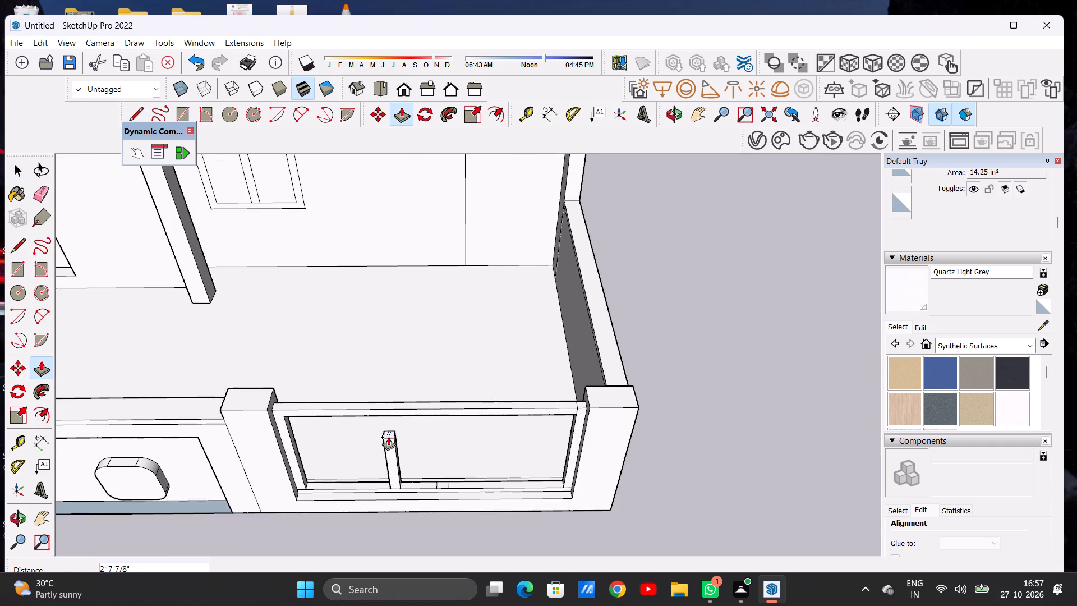
middle_click_drag(388, 437, 404, 362)
scroll(399, 383, "up", 8)
middle_click_drag(386, 405, 398, 370)
scroll(401, 368, "up", 4)
scroll(401, 368, "down", 2)
scroll(402, 368, "up", 1)
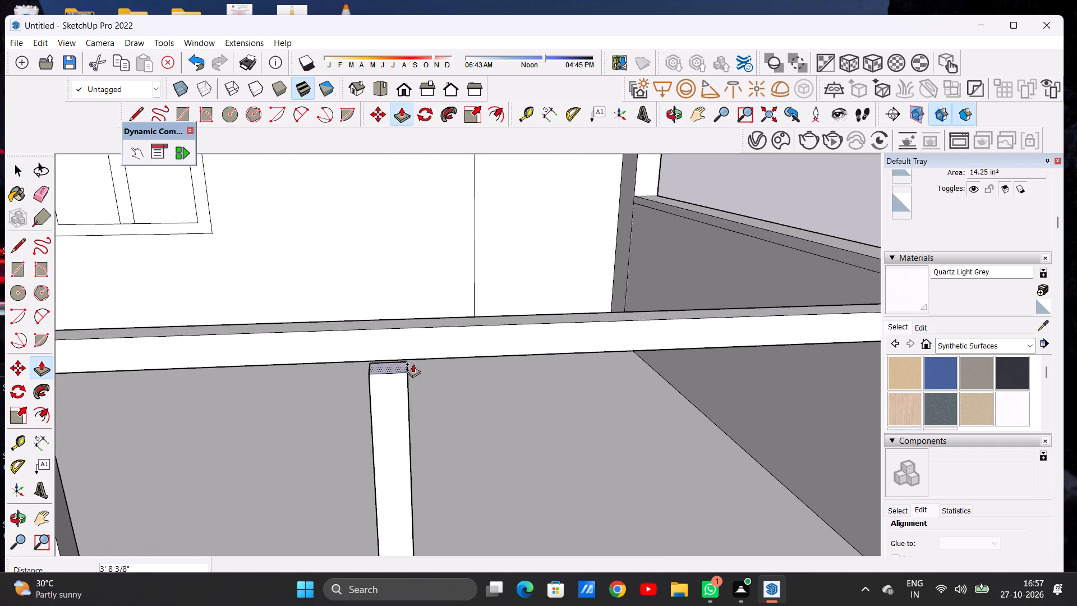
left_click(404, 362)
Erase the second post base's edge nearer the outer corner pillar and redraw it slightly inward, about 3 7/16" long, to narrow the base.
scroll(385, 383, "down", 16)
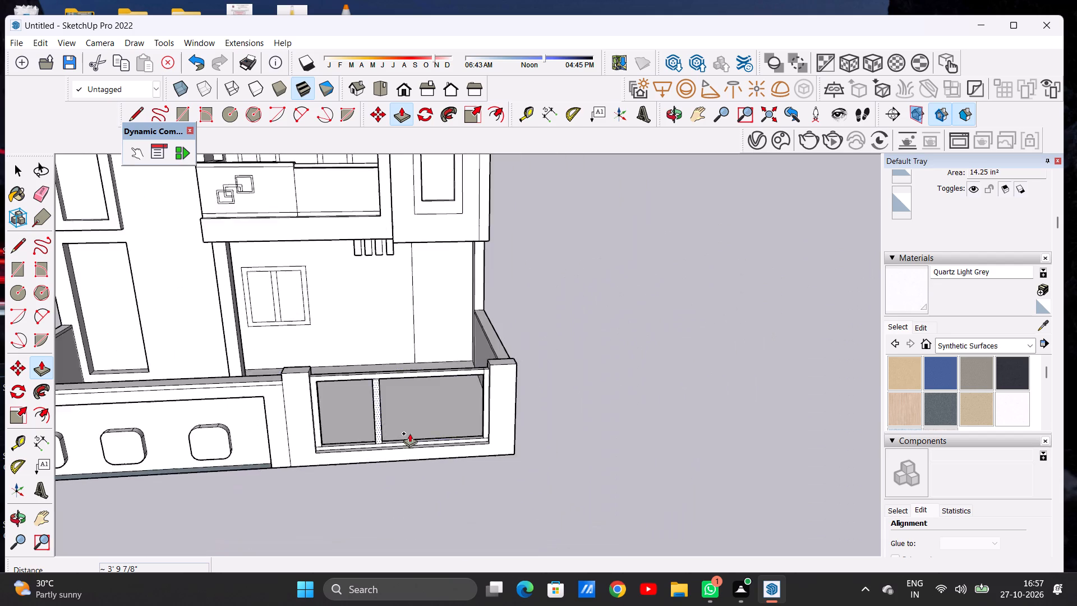
scroll(438, 453, "up", 5)
middle_click_drag(402, 431, 393, 502)
scroll(394, 447, "up", 6)
scroll(391, 438, "down", 1)
scroll(391, 438, "up", 6)
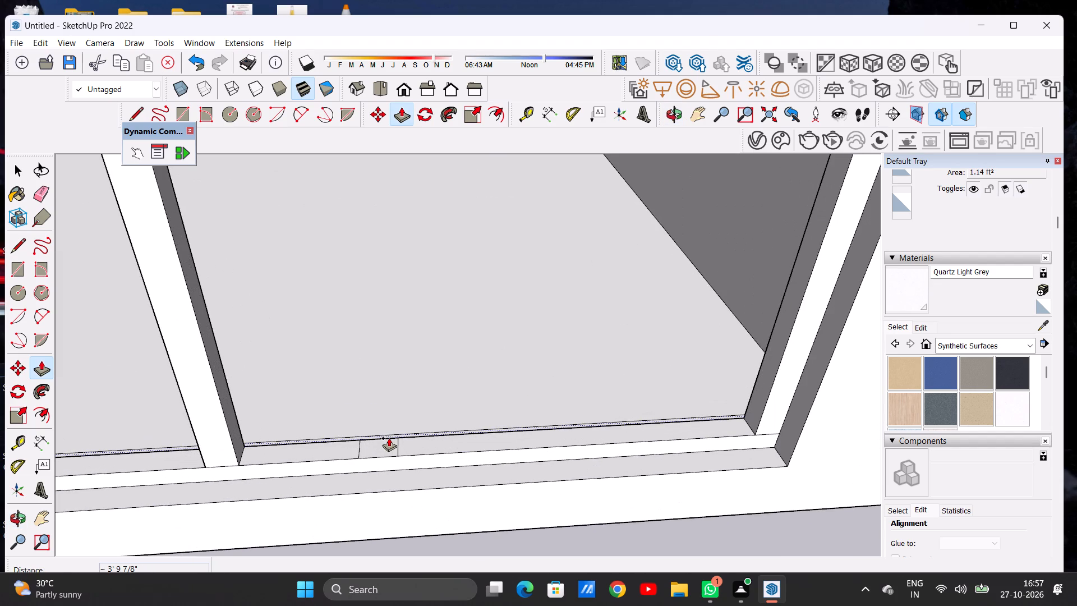
key("space")
middle_click_drag(389, 443, 388, 481)
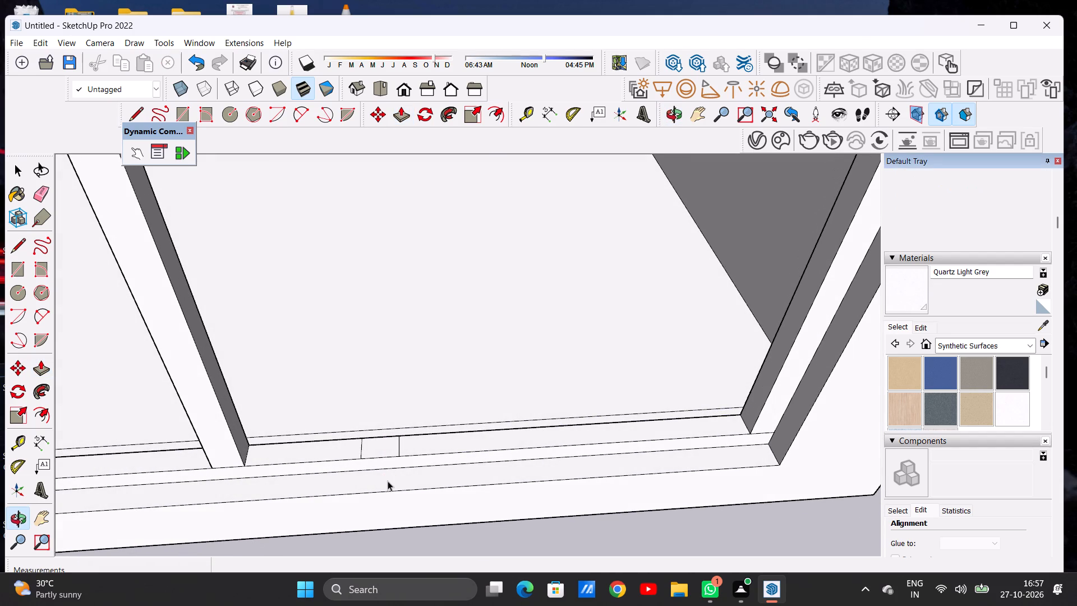
key("e")
scroll(401, 454, "up", 5)
left_click(397, 443)
key("l")
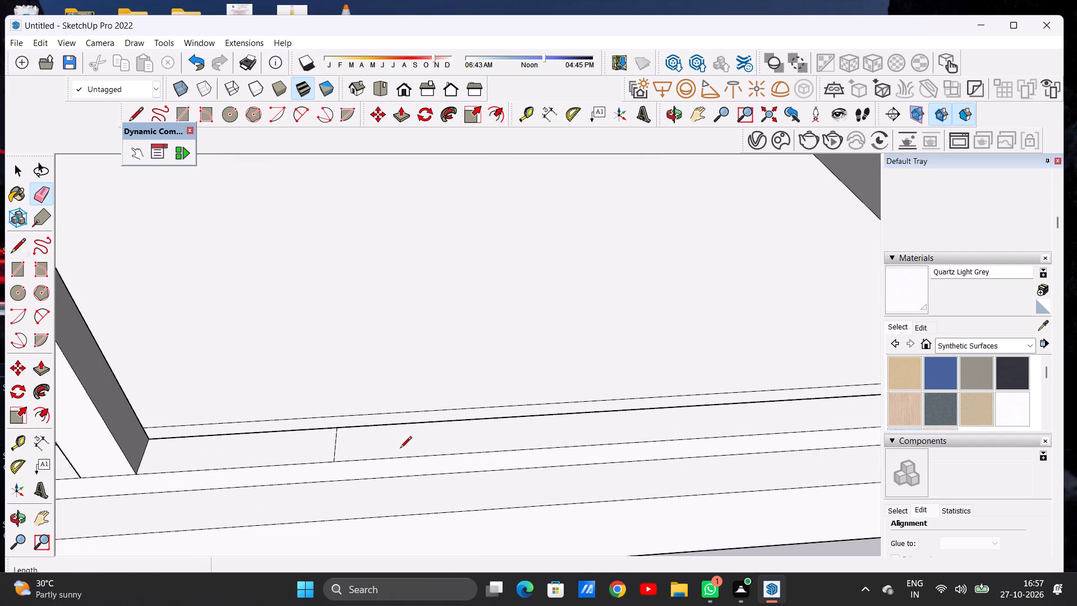
left_click(377, 426)
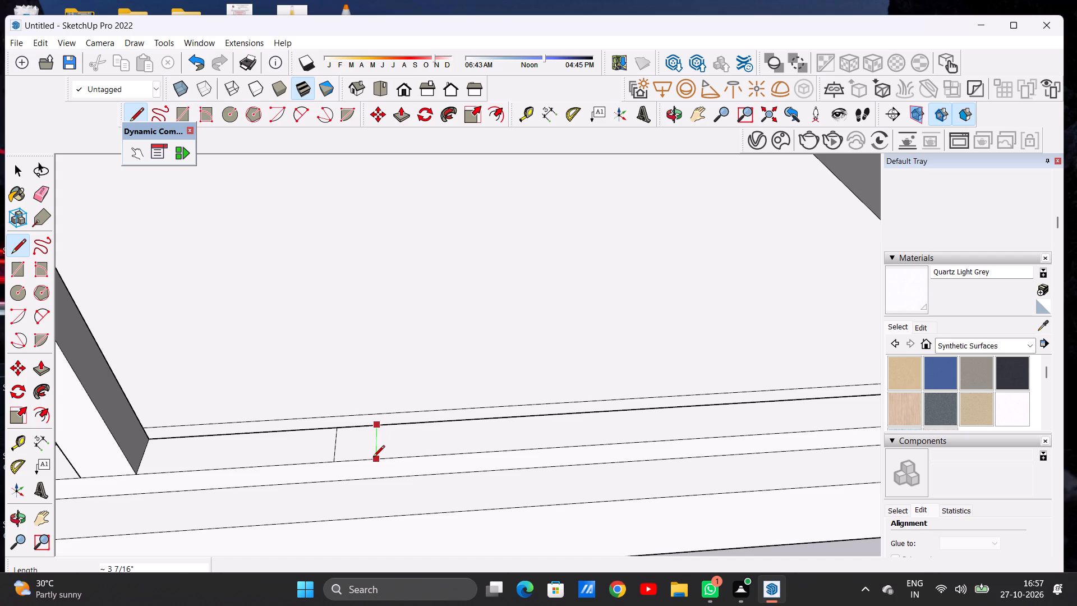
left_click(373, 458)
Extrude the narrowed second post base up about 3' 9 7/8" to the underside of the top rail.
key("p")
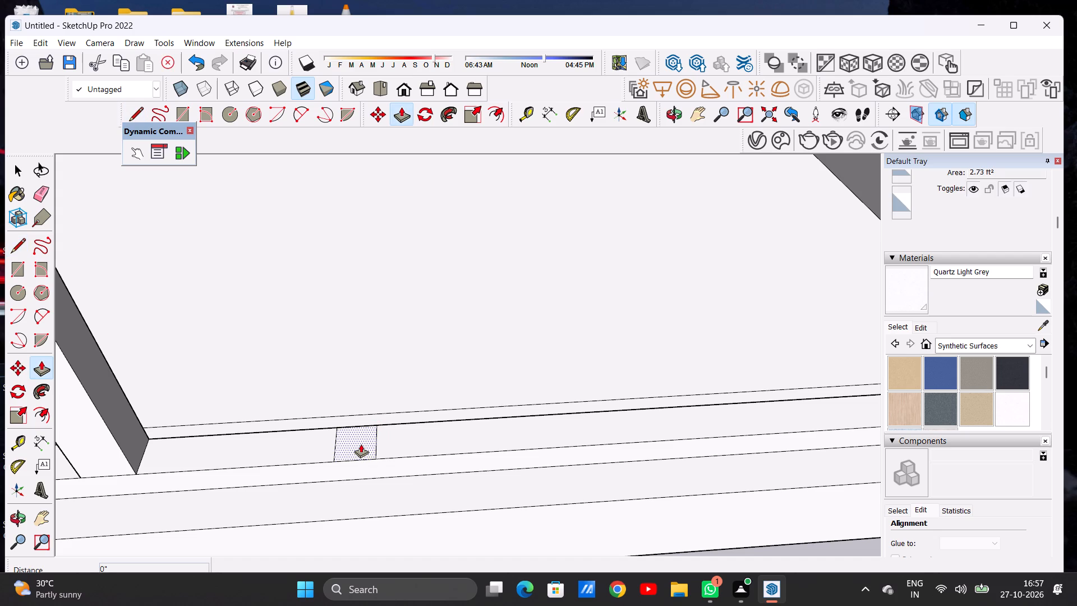
left_click(361, 444)
scroll(384, 400, "down", 17)
scroll(383, 346, "up", 4)
scroll(383, 346, "down", 1)
scroll(383, 346, "up", 1)
middle_click_drag(367, 367, 366, 276)
scroll(360, 277, "up", 5)
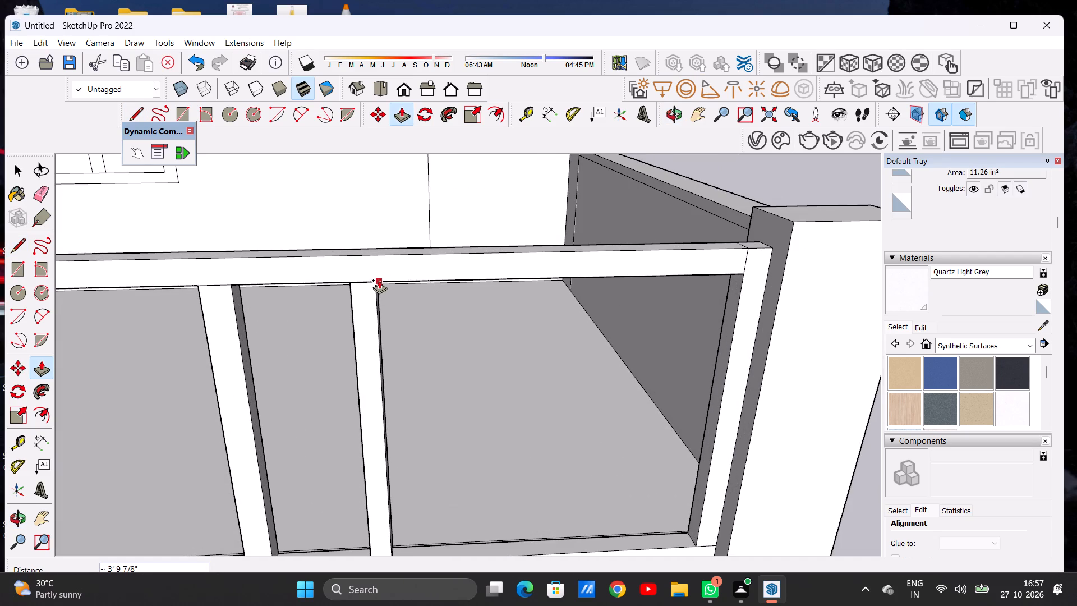
left_click(379, 280)
key("space")
Thicken the second post about 7/8" toward the outer corner pillar with Push/Pull on its side face.
scroll(409, 346, "down", 4)
scroll(409, 346, "up", 3)
scroll(409, 346, "down", 10)
middle_click_drag(392, 369, 386, 360)
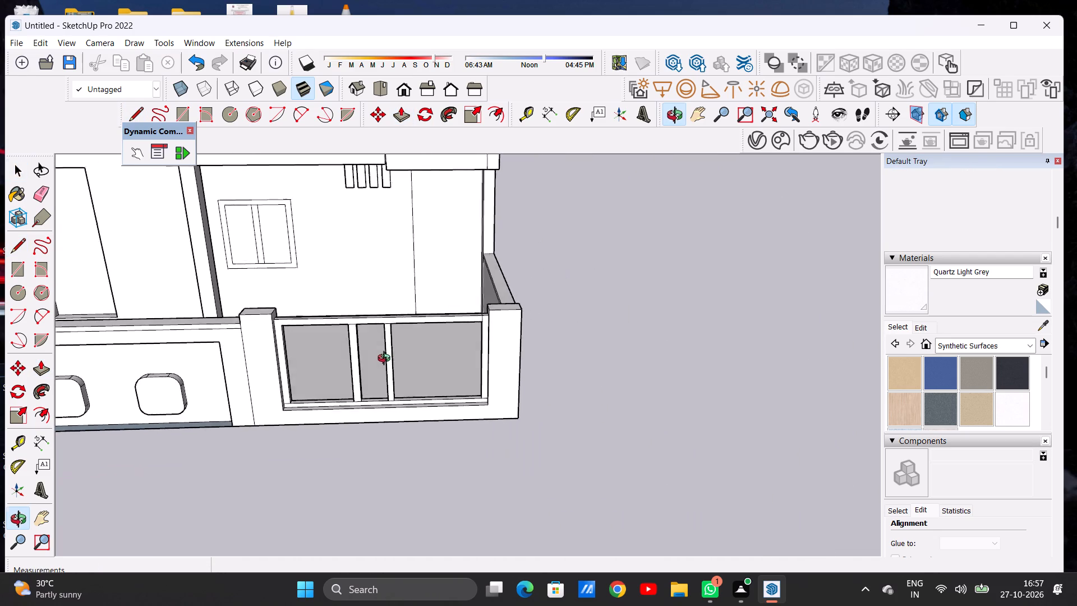
middle_click_drag(386, 360, 380, 339)
scroll(366, 342, "up", 6)
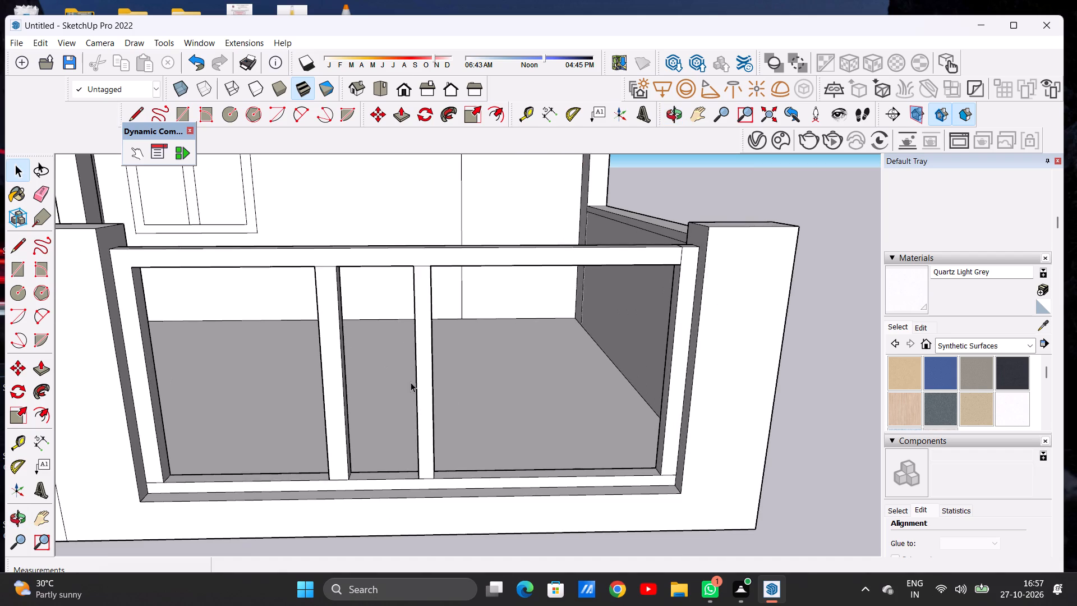
scroll(409, 380, "down", 3)
middle_click_drag(442, 380, 373, 416)
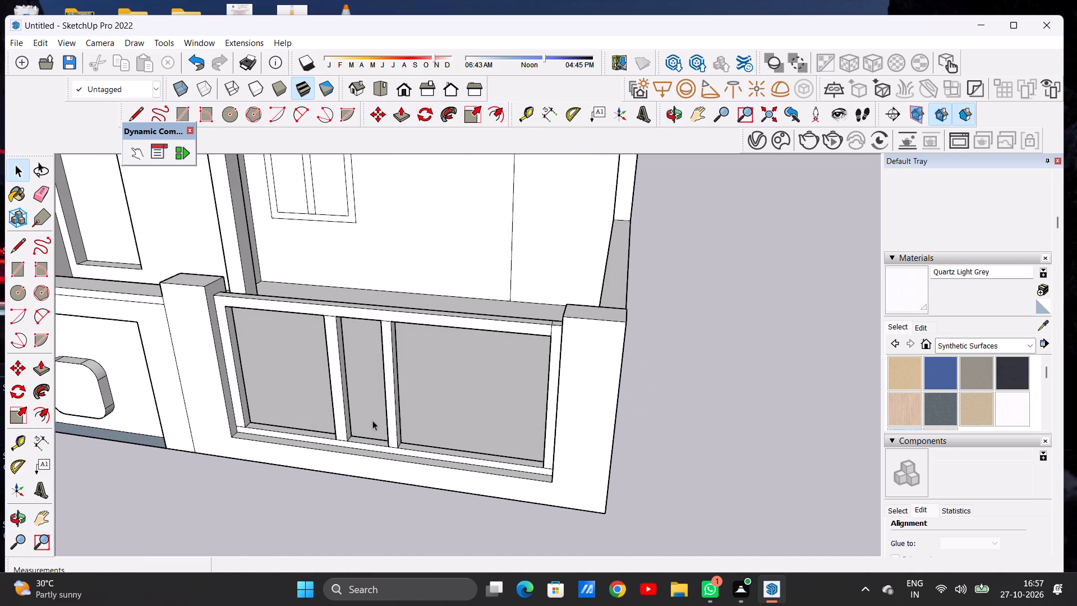
key("p")
scroll(400, 408, "up", 7)
scroll(400, 408, "down", 1)
scroll(400, 408, "up", 2)
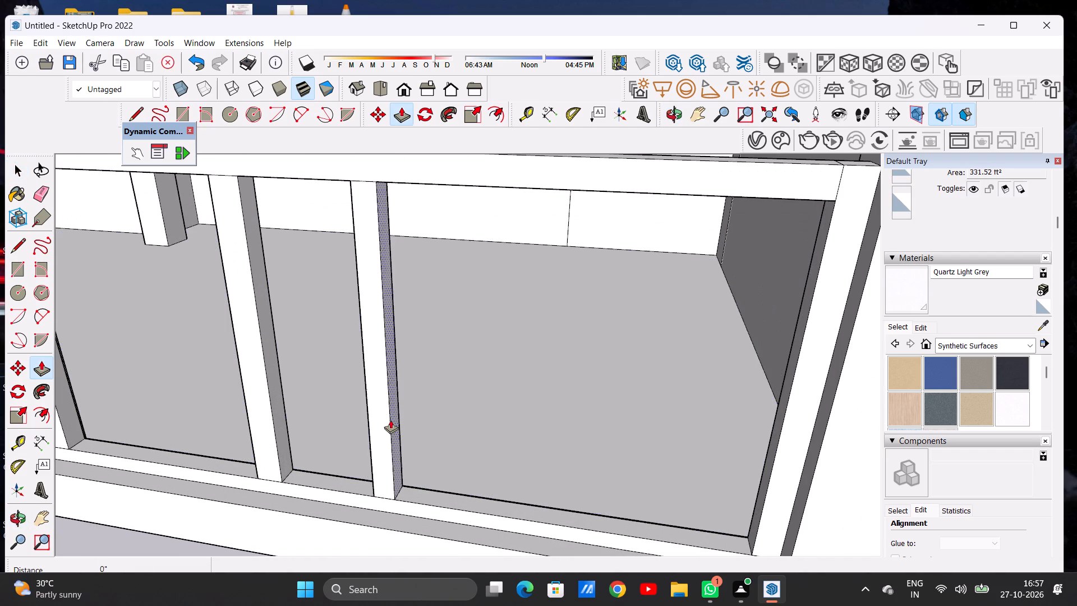
left_click(391, 422)
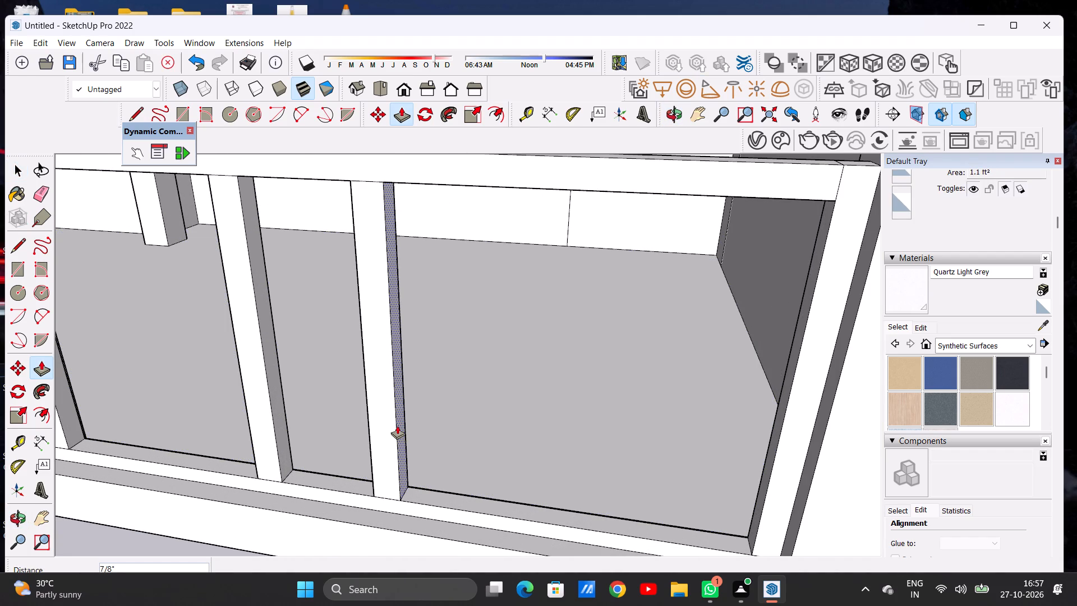
left_click(397, 425)
key("space")
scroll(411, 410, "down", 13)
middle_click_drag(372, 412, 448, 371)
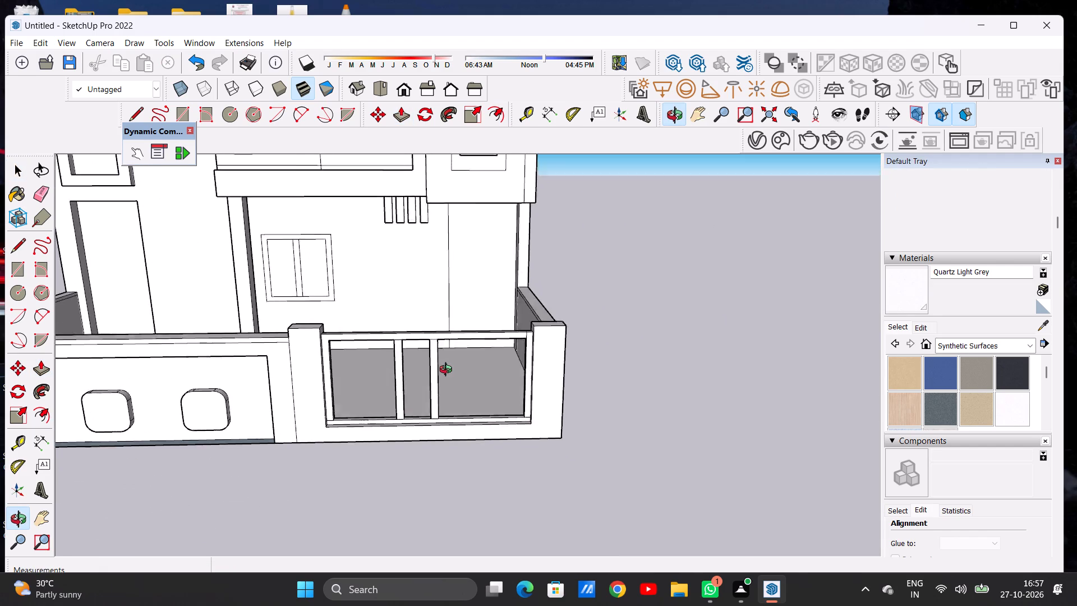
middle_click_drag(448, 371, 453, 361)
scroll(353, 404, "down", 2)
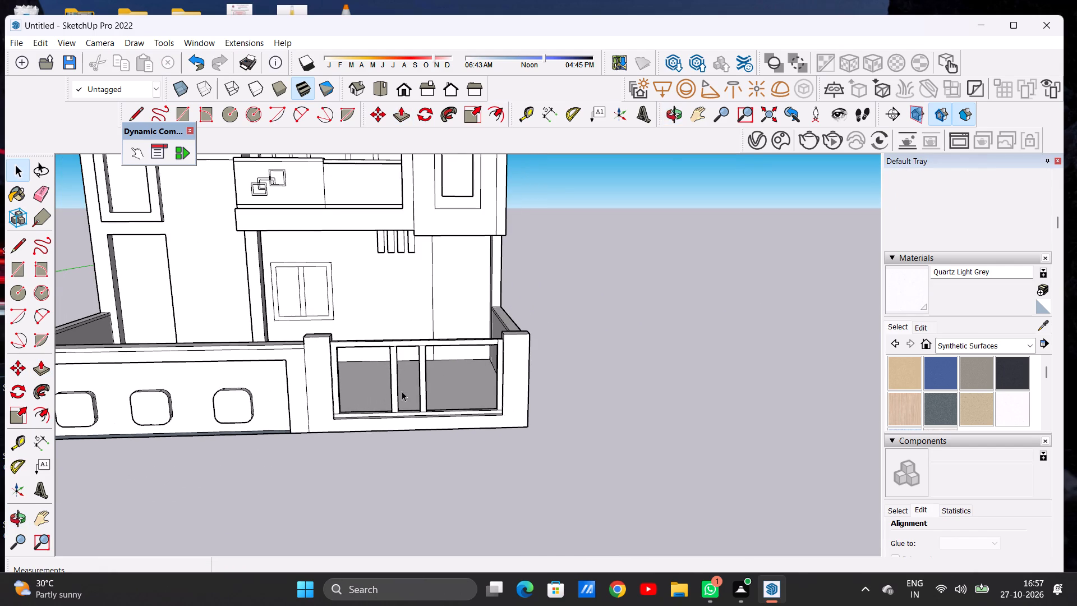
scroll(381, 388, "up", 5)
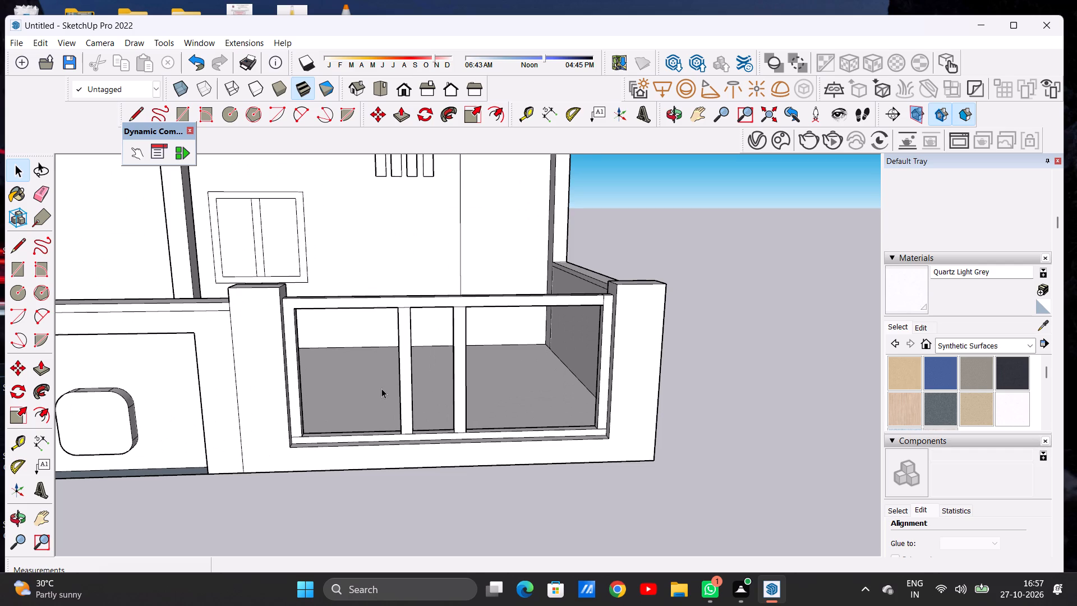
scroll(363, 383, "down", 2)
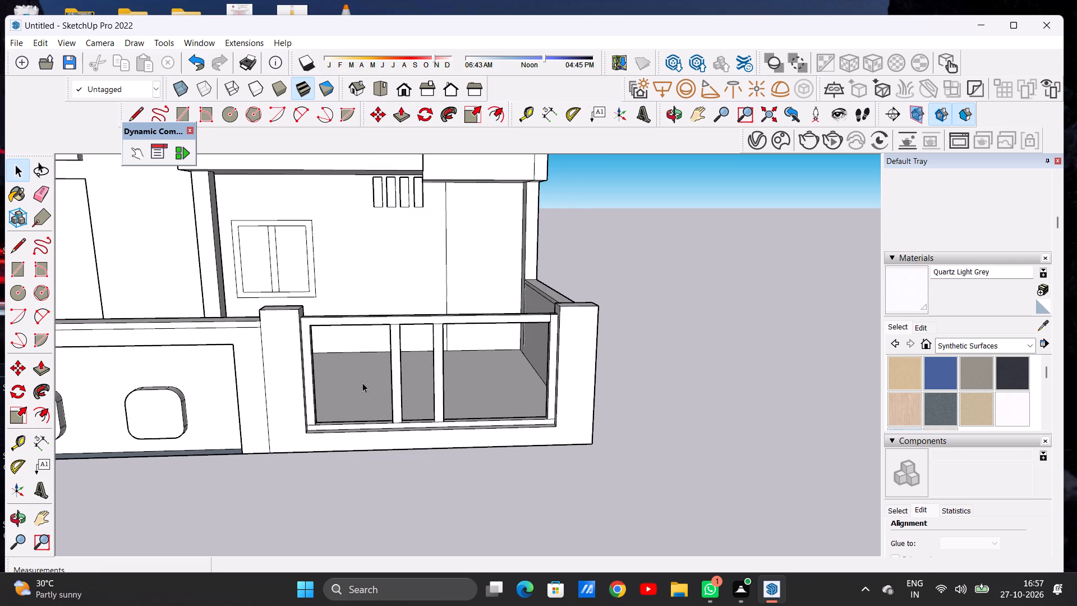
Extrude the bottom strip of the gate bay nearest the outer corner pillar up about 3' 9 7/8" to the top rail as a solid panel.
middle_click_drag(514, 395, 511, 453)
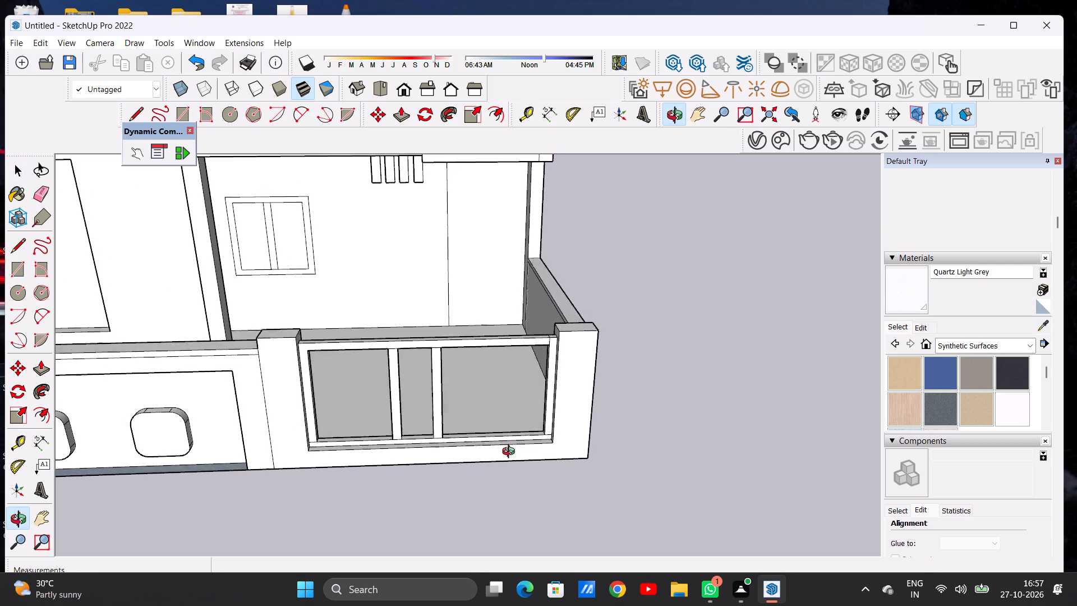
middle_click_drag(511, 453, 510, 469)
scroll(531, 429, "up", 6)
key("p")
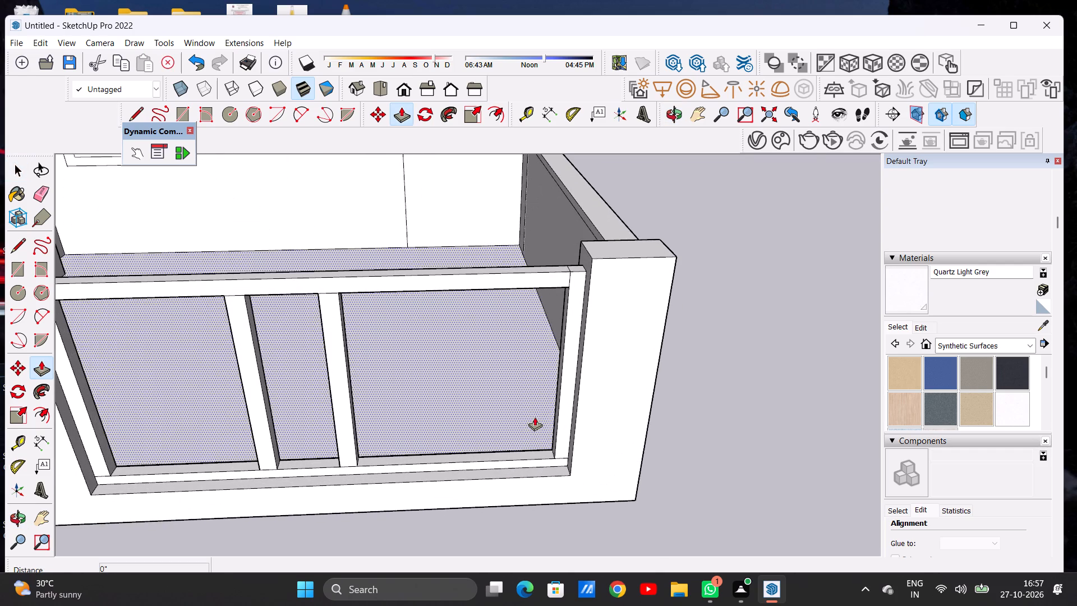
scroll(547, 438, "up", 6)
left_click(549, 457)
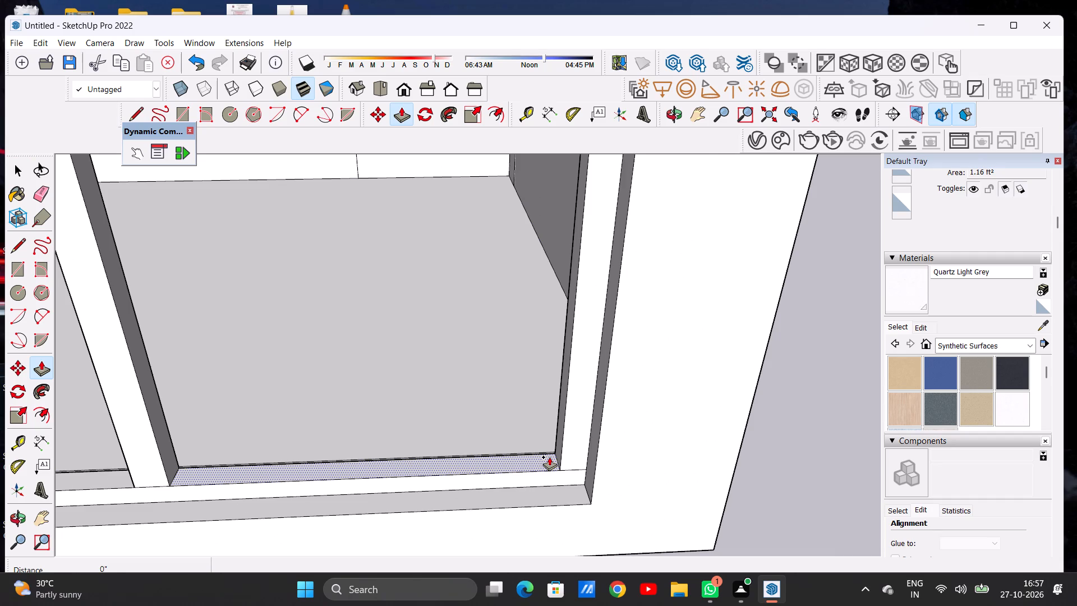
scroll(556, 410, "down", 14)
scroll(570, 351, "up", 9)
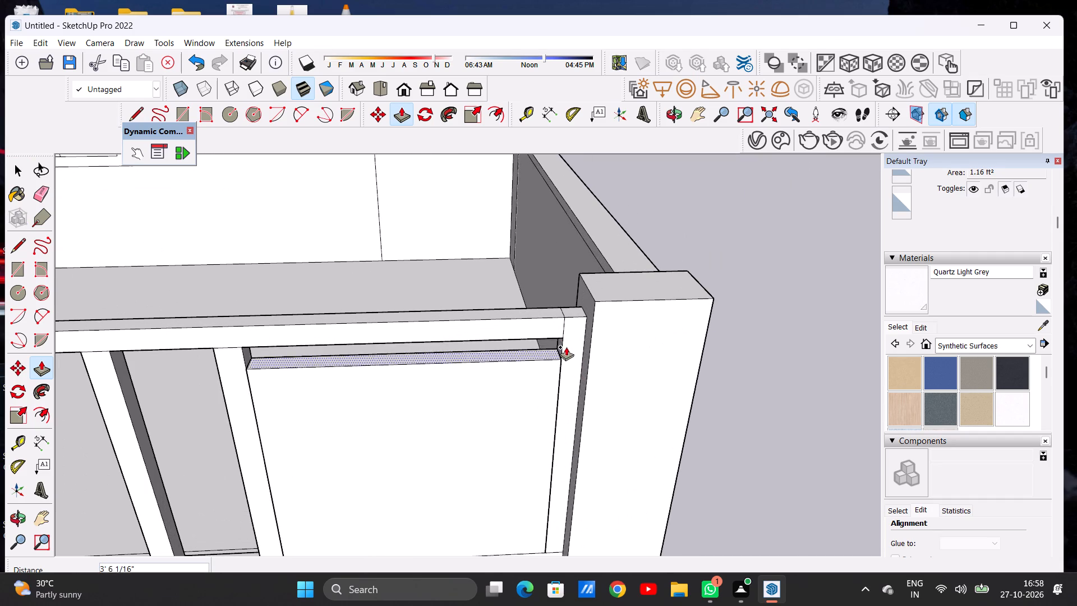
left_click(566, 339)
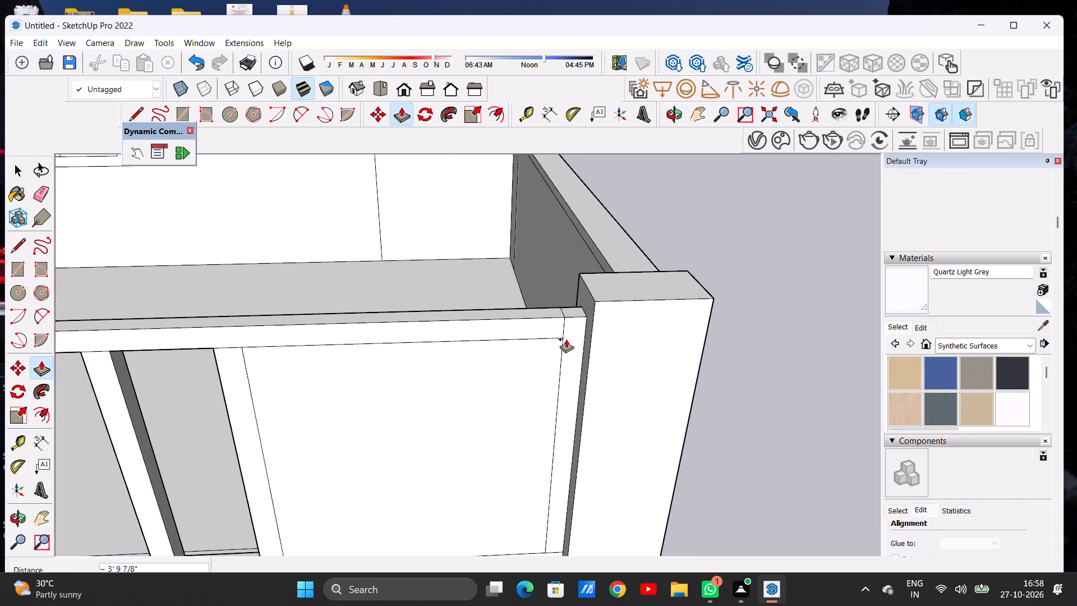
key("space")
Extrude the bottom strip of the gate bay nearest the raised-squares wall up about 3' 9 7/8" to the top rail as a solid panel.
scroll(514, 403, "down", 13)
middle_click_drag(429, 431, 432, 355)
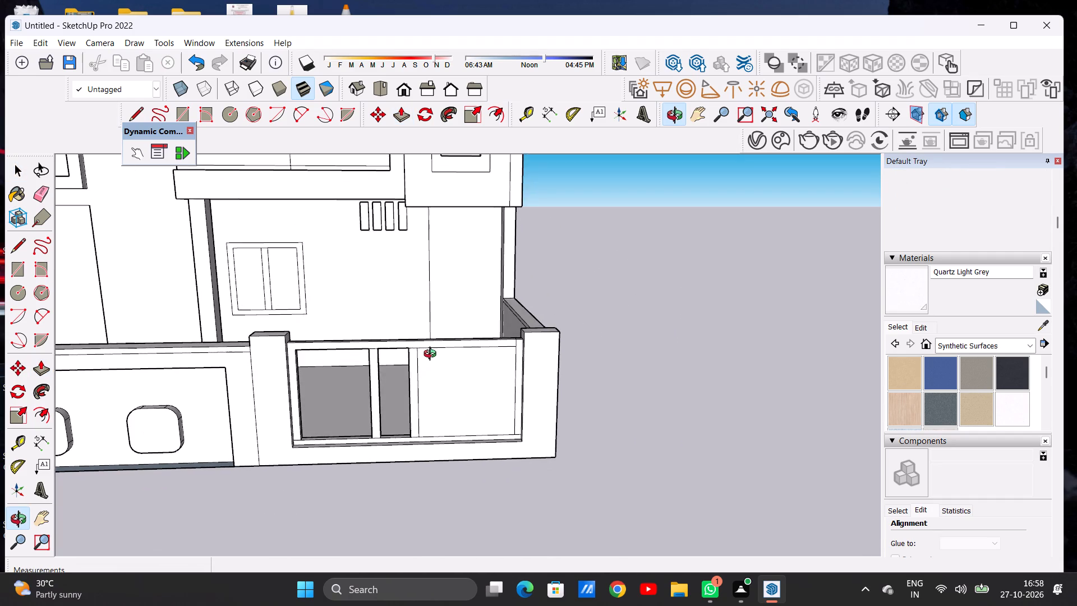
middle_click_drag(432, 355, 425, 368)
scroll(482, 384, "down", 4)
scroll(390, 410, "up", 6)
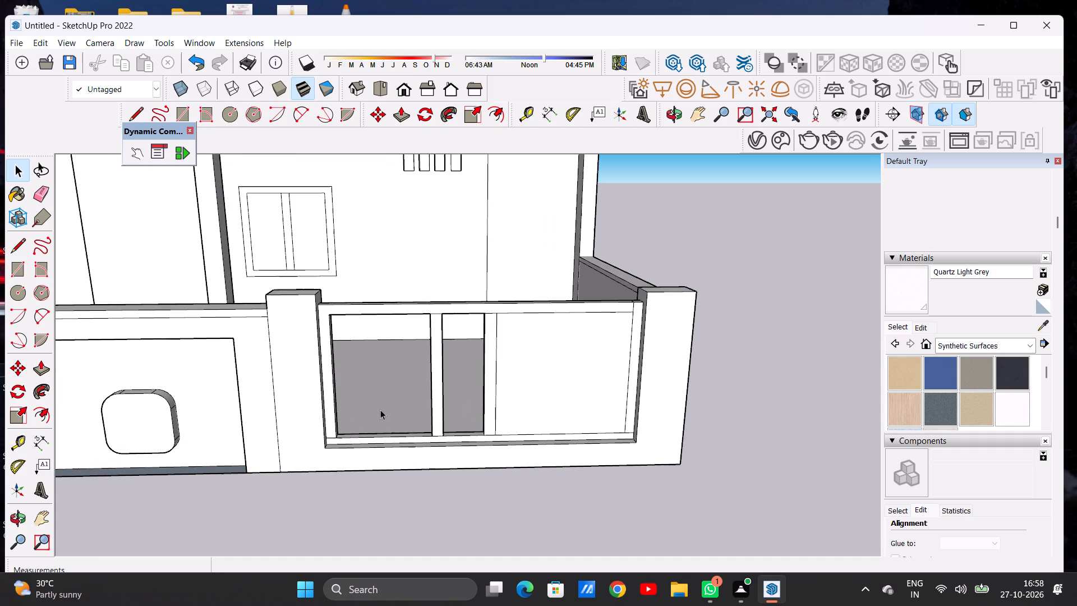
scroll(358, 391, "down", 3)
middle_click_drag(364, 401, 355, 499)
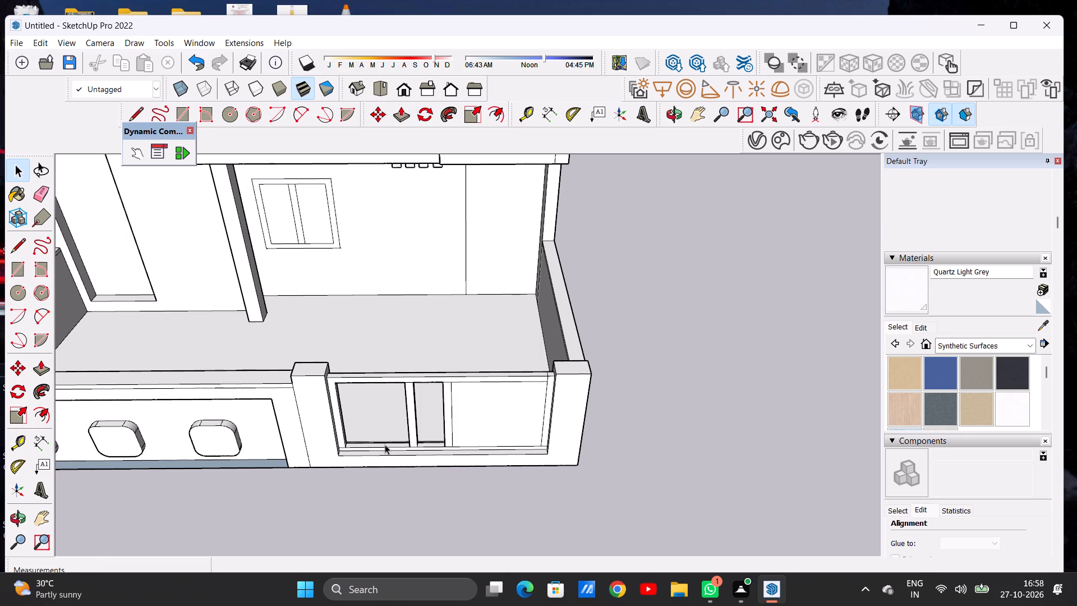
key("p")
scroll(387, 442, "up", 5)
scroll(389, 442, "down", 1)
scroll(406, 443, "up", 6)
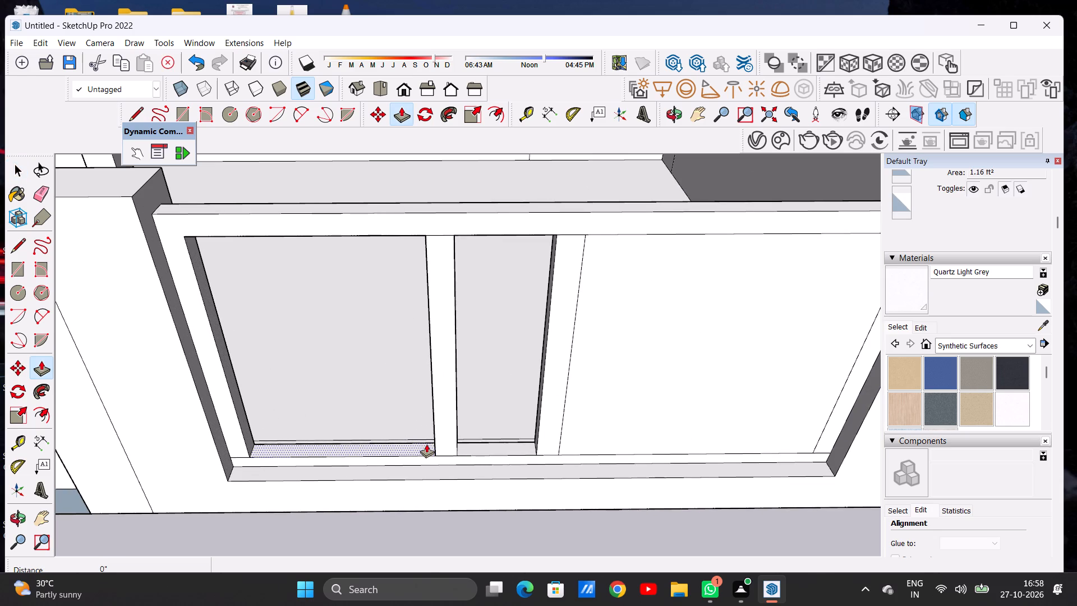
left_click(426, 444)
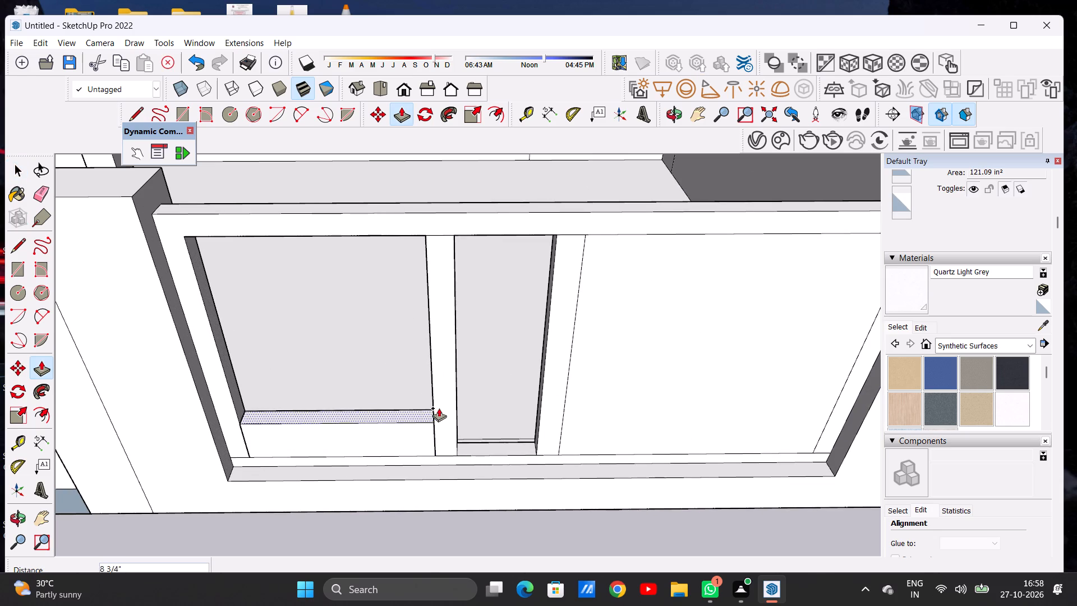
scroll(439, 410, "down", 9)
scroll(430, 362, "up", 7)
scroll(432, 351, "down", 1)
scroll(432, 351, "up", 7)
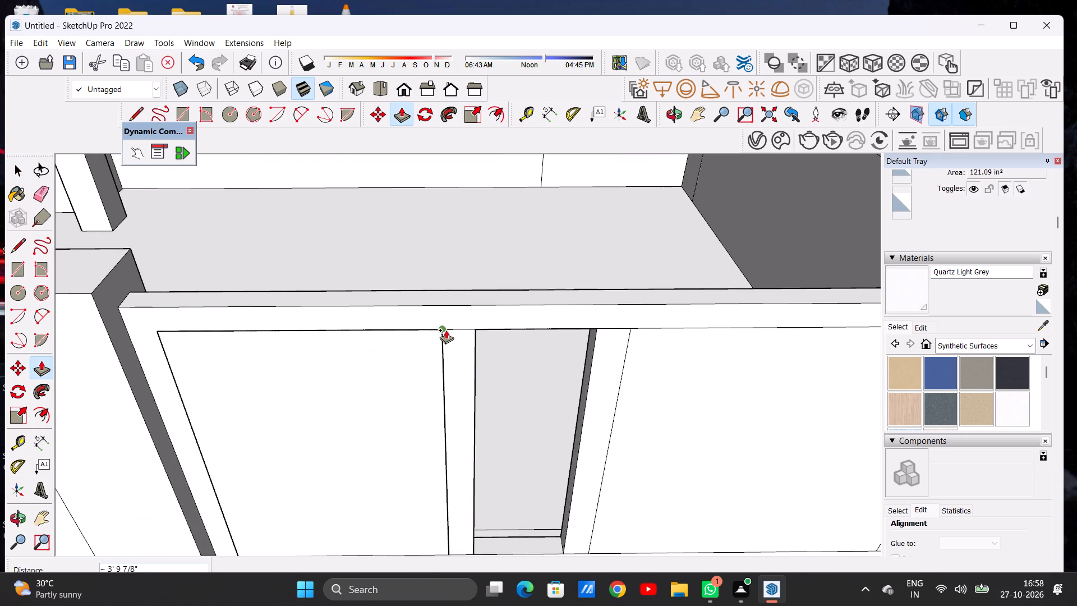
left_click(446, 330)
key("space")
Draw a square of about 3 1/16" in the upper corner of the gate panel nearest the raised-squares wall.
scroll(375, 412, "down", 17)
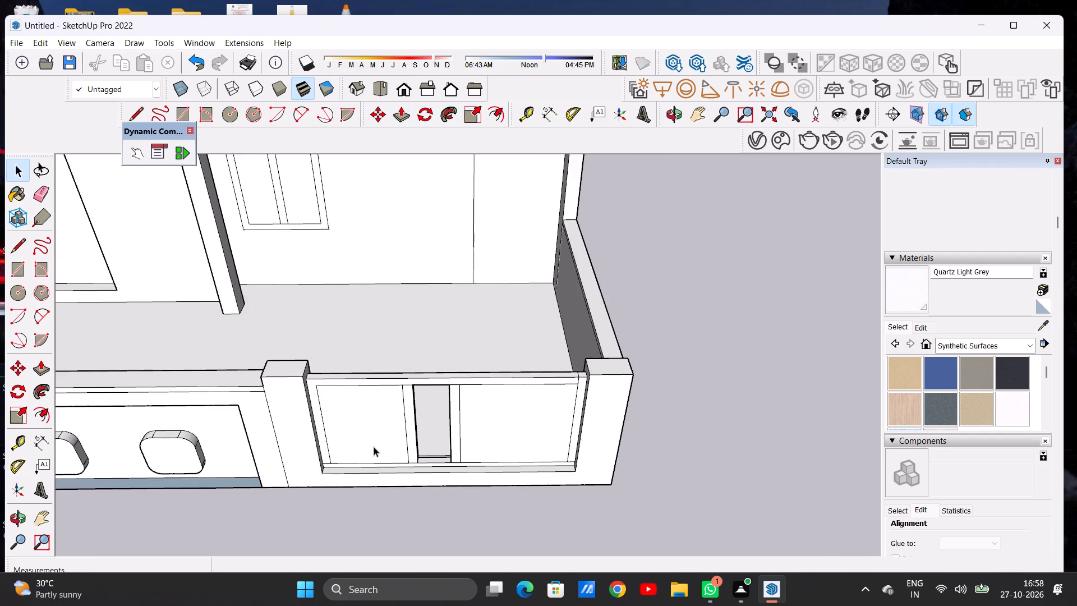
middle_click_drag(374, 441, 369, 319)
scroll(351, 397, "down", 3)
scroll(363, 381, "up", 6)
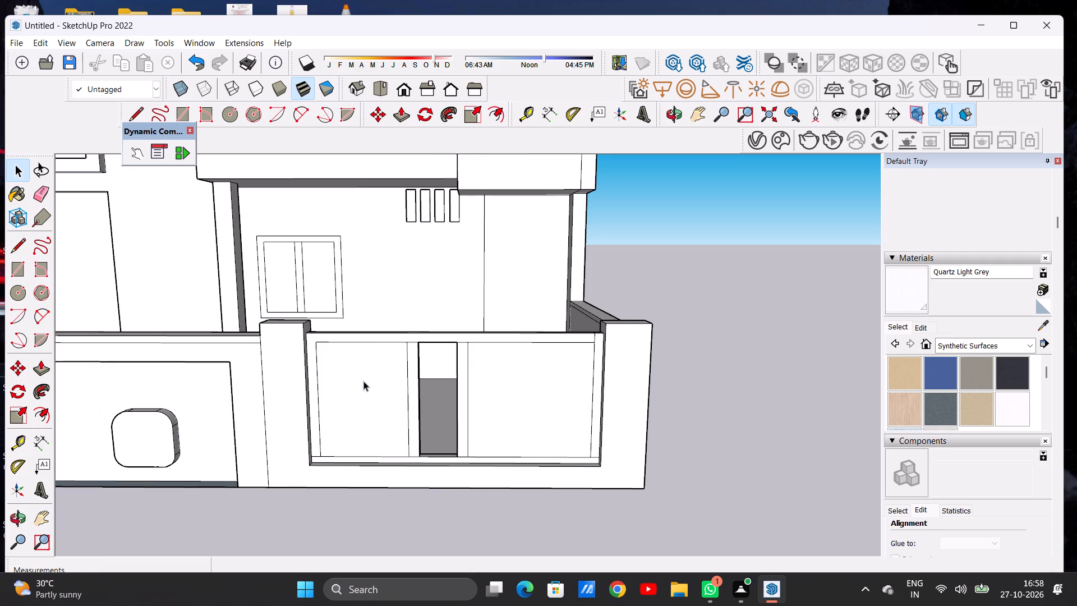
scroll(372, 383, "up", 2)
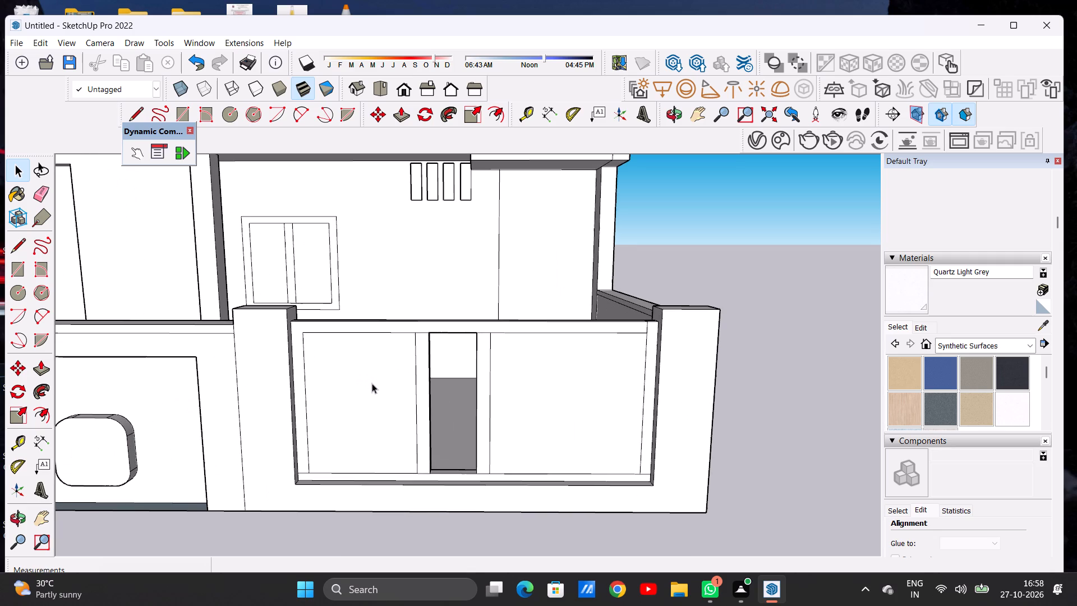
key("r")
scroll(350, 381, "down", 2)
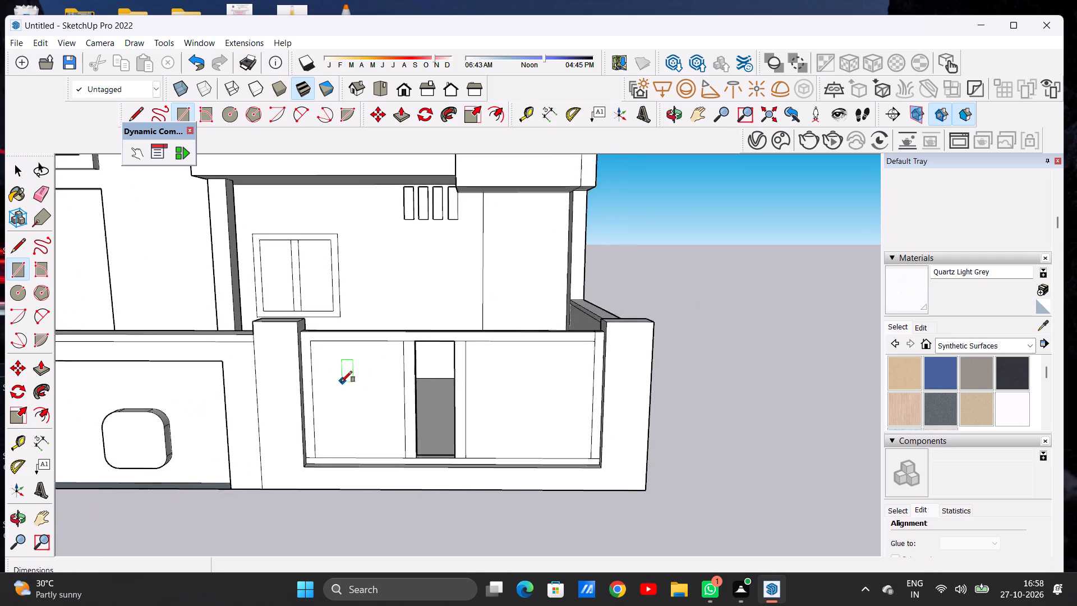
scroll(341, 382, "down", 2)
scroll(337, 369, "up", 8)
left_click(307, 342)
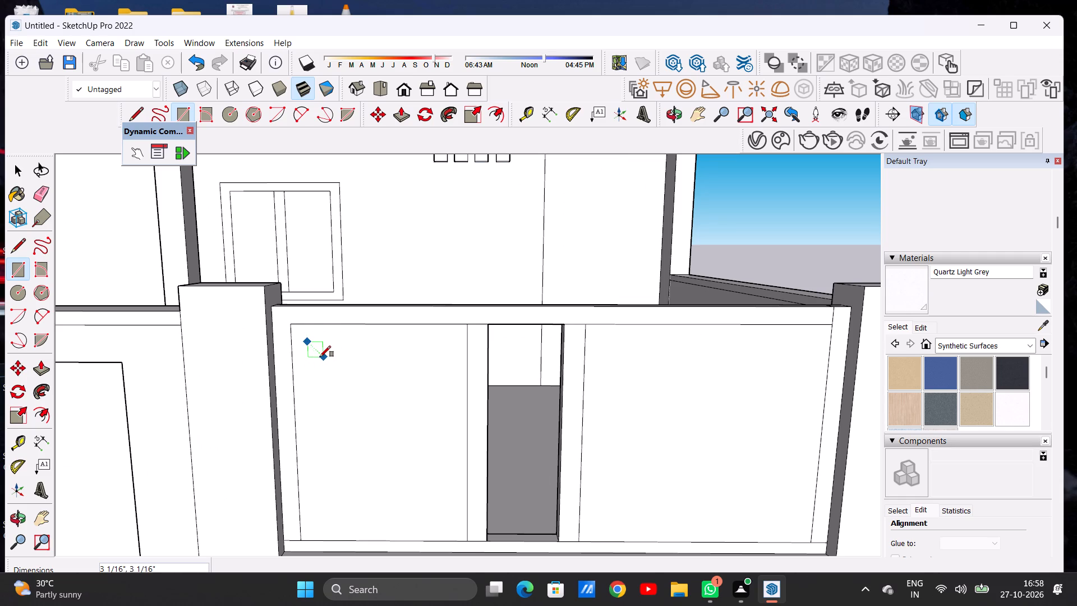
left_click(320, 357)
key("space")
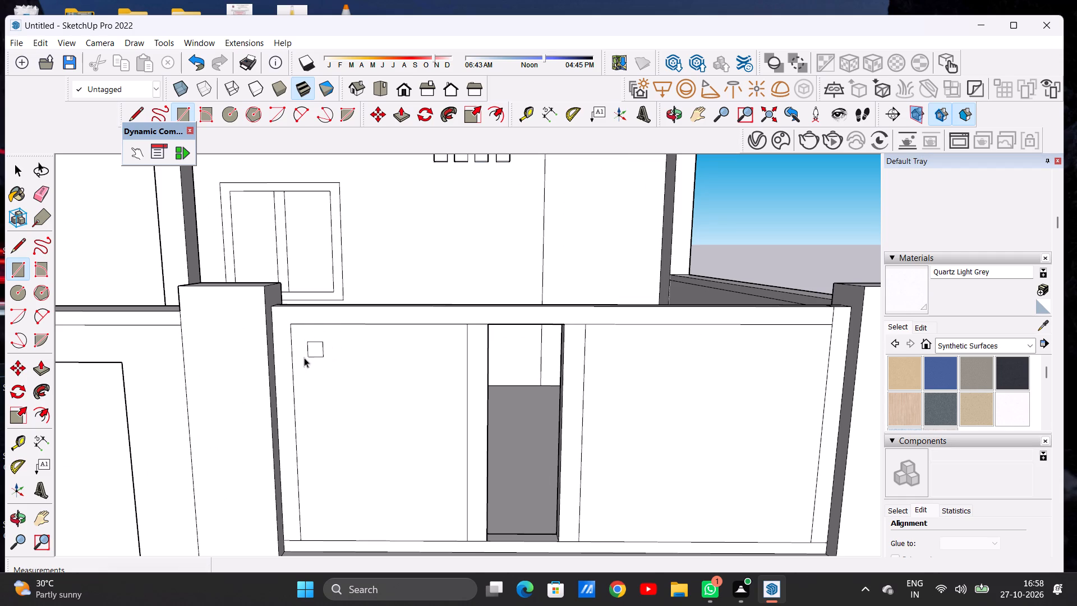
Copy the small square straight down the same gate panel by about 6".
scroll(300, 360, "down", 9)
scroll(312, 353, "up", 9)
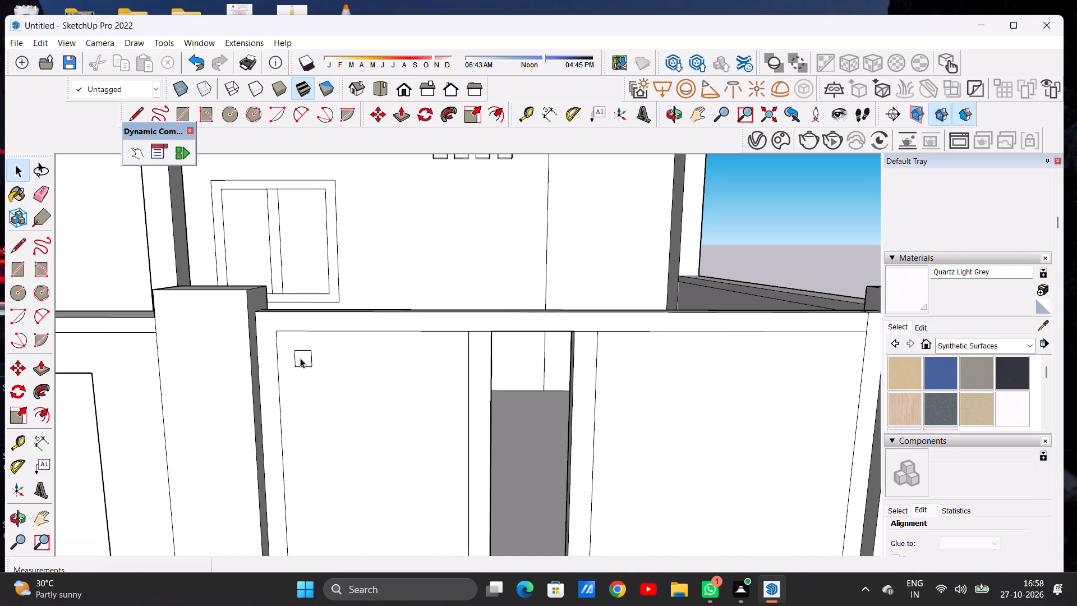
double_click(300, 358)
key("m")
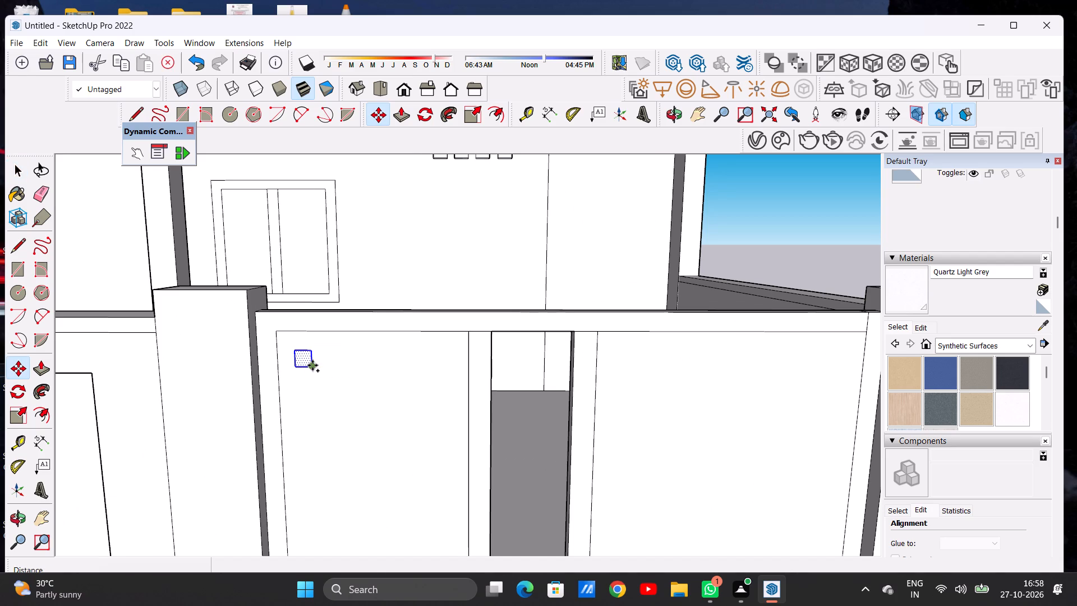
left_click(312, 365)
scroll(317, 375, "down", 11)
scroll(315, 369, "up", 2)
scroll(315, 369, "down", 1)
scroll(323, 368, "up", 6)
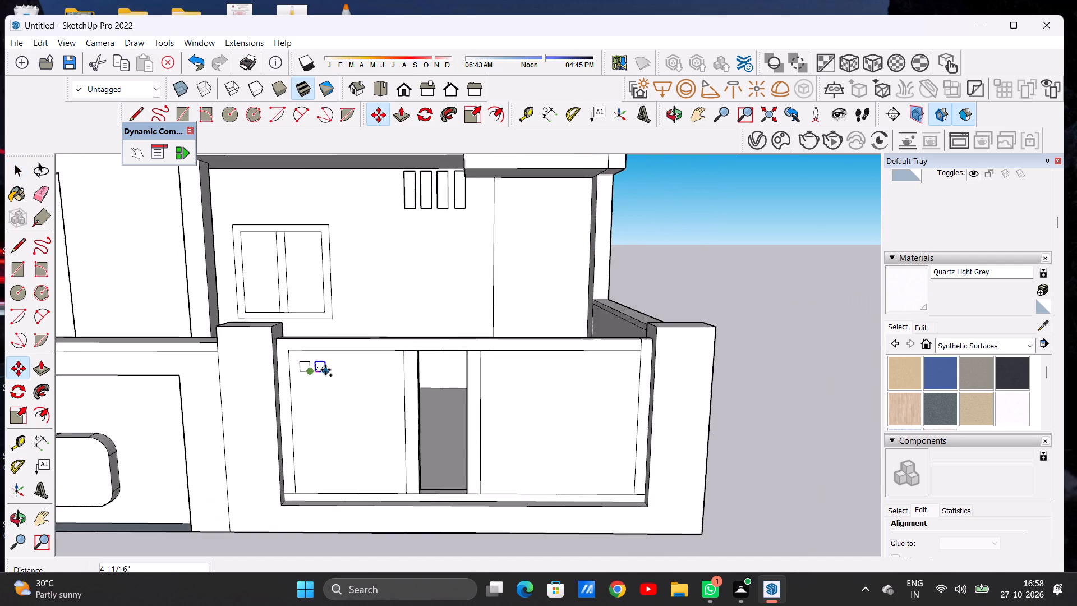
scroll(325, 370, "down", 1)
scroll(325, 370, "up", 3)
scroll(311, 410, "down", 1)
scroll(311, 410, "up", 3)
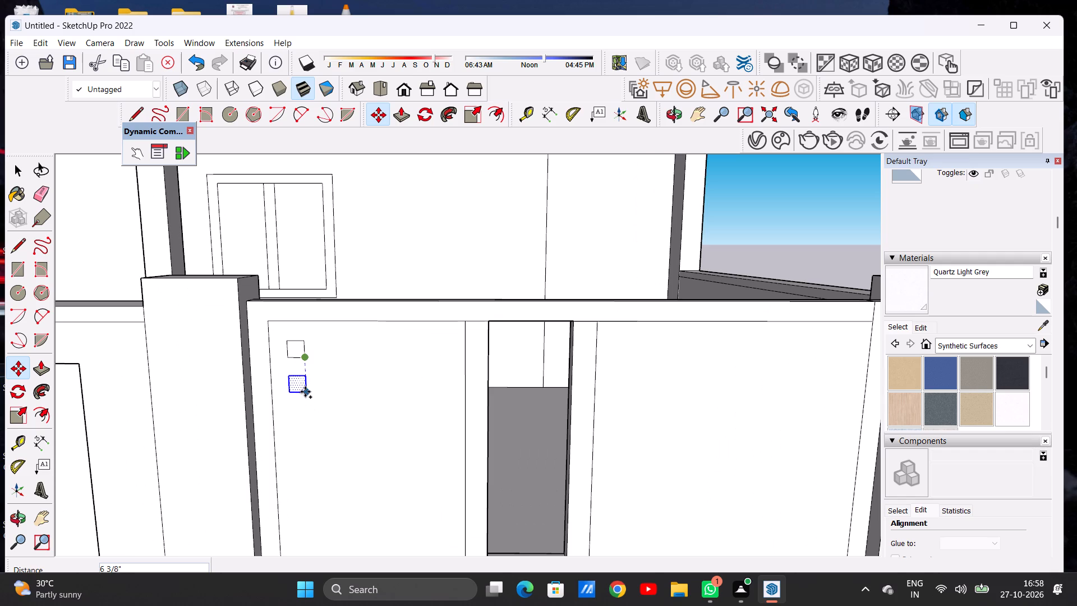
left_click(306, 389)
Copy the second square down about 5 11/16" and repeat the copy 5 times to form a column on the gate panel.
left_click(306, 389)
scroll(306, 405, "down", 8)
scroll(309, 417, "up", 3)
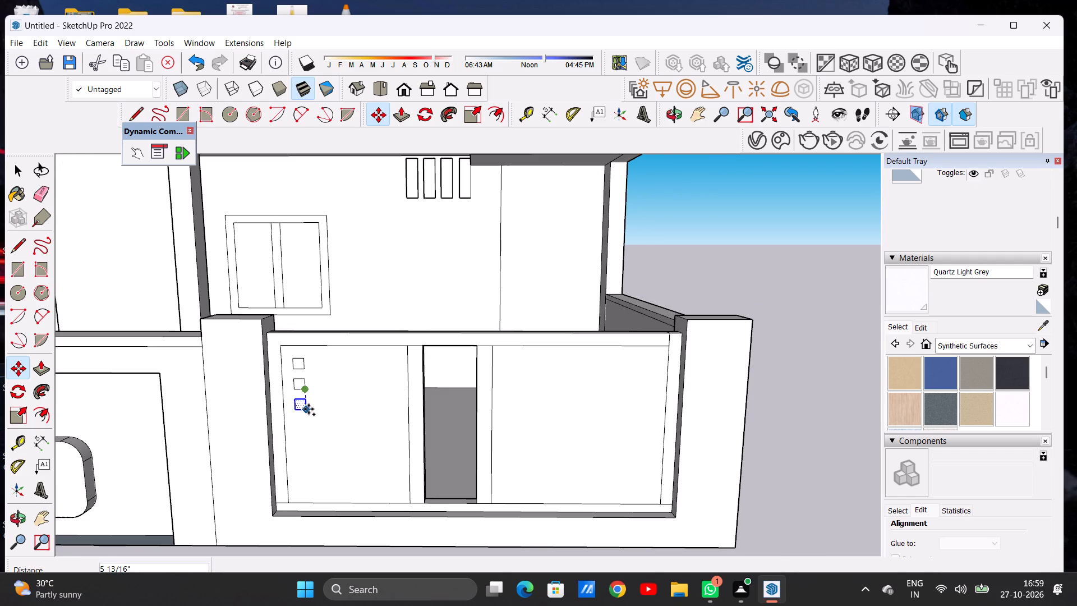
left_click(309, 409)
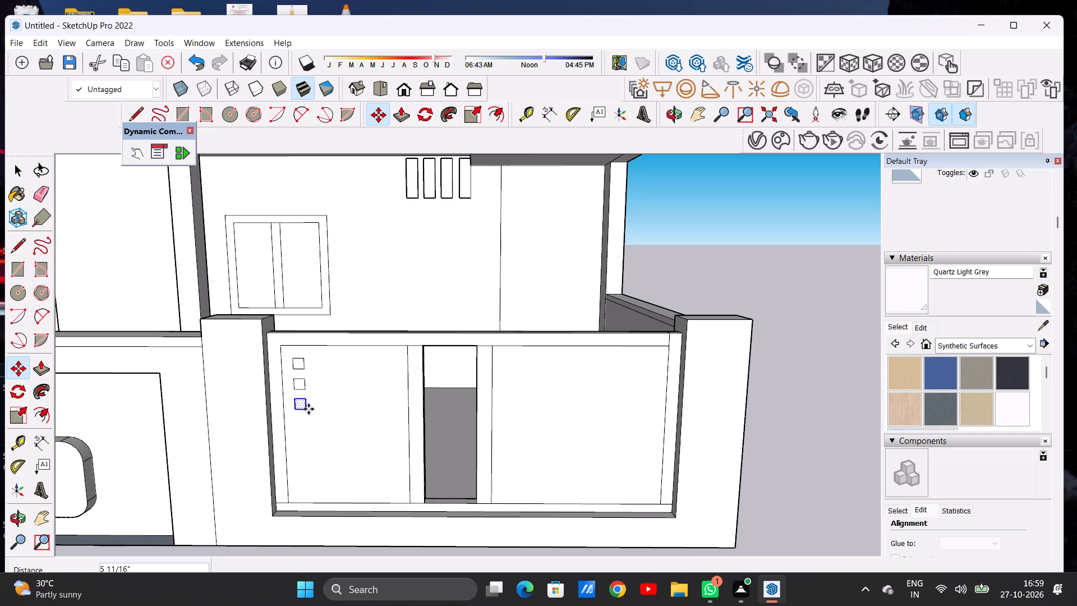
key("shift+asterisk")
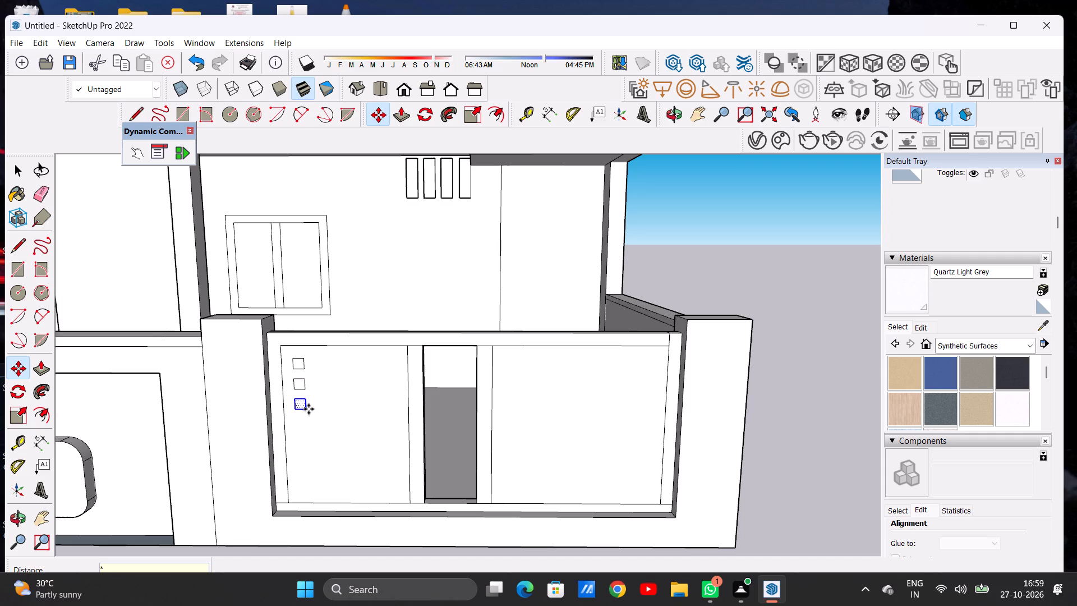
key("5")
key("Return")
key("space")
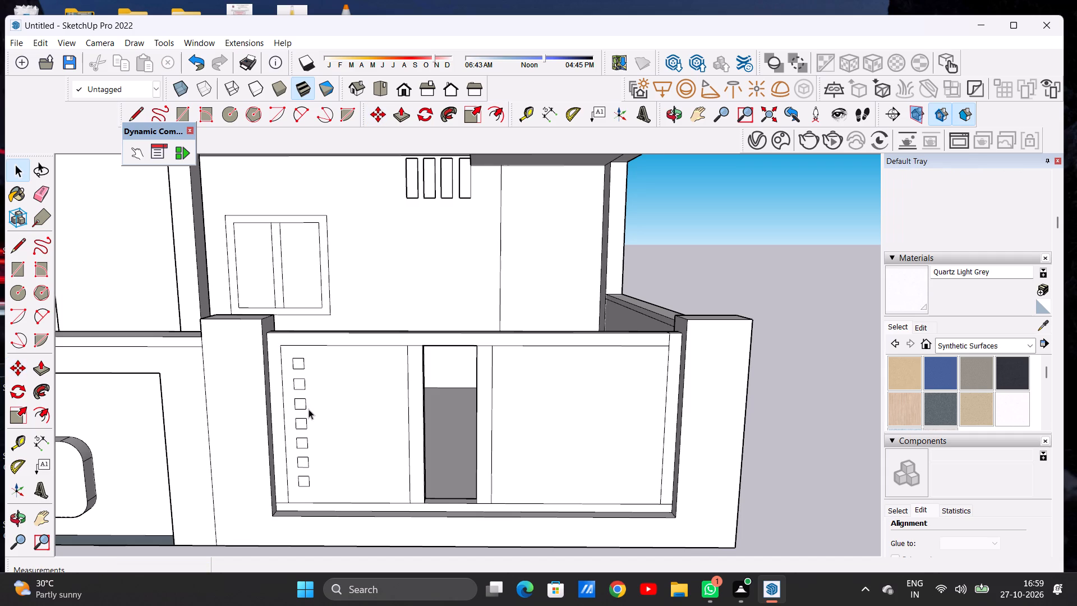
Copy the column's lowest square about 7 3/4" sideways toward the first post, and copy that square once more to form a bottom row.
scroll(246, 405, "down", 6)
scroll(269, 446, "up", 11)
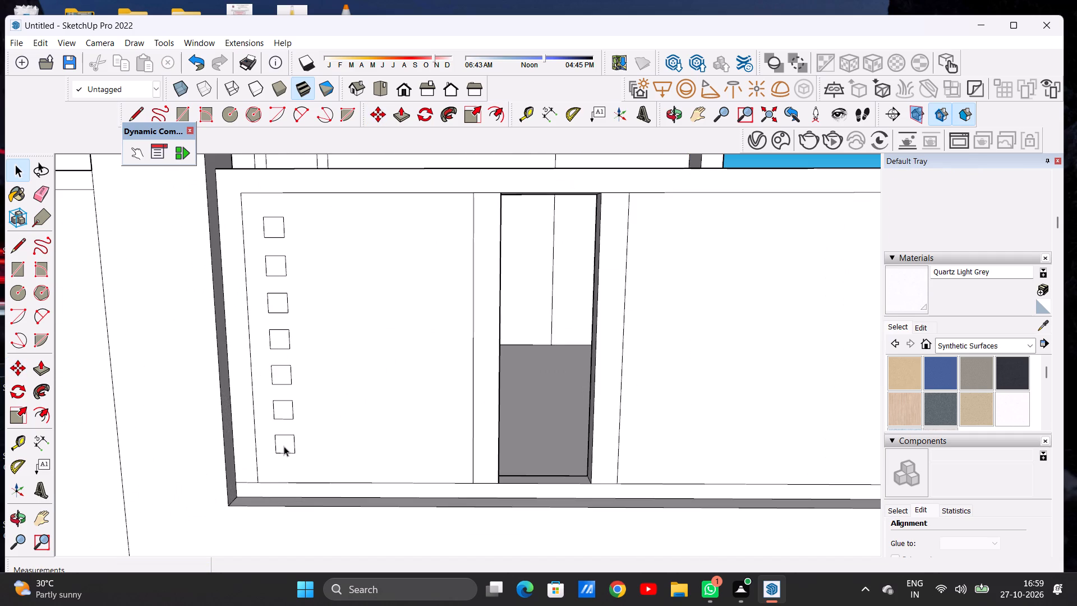
double_click(284, 446)
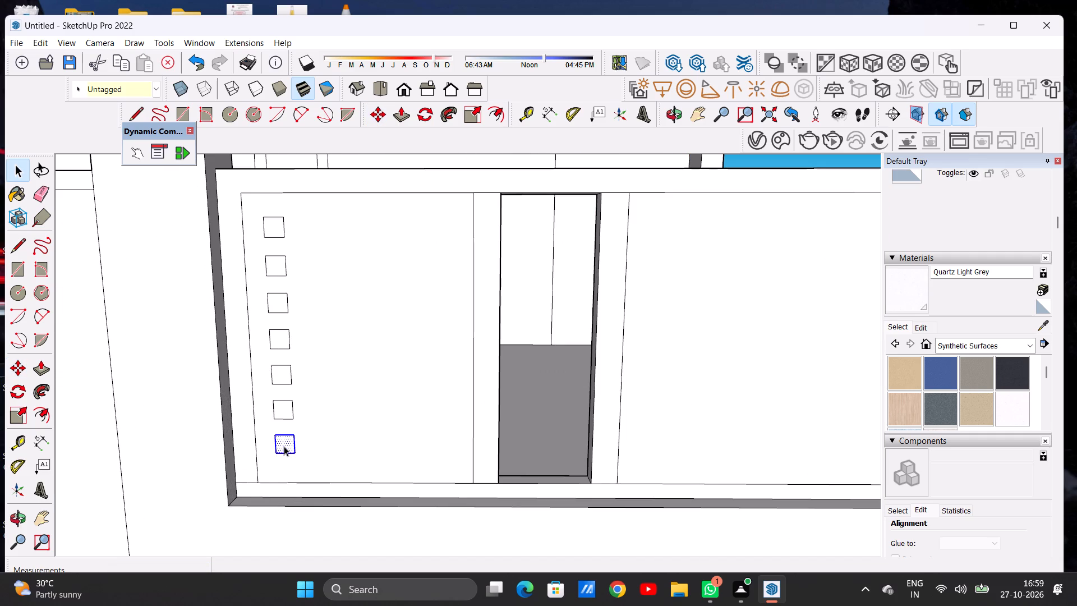
key("m")
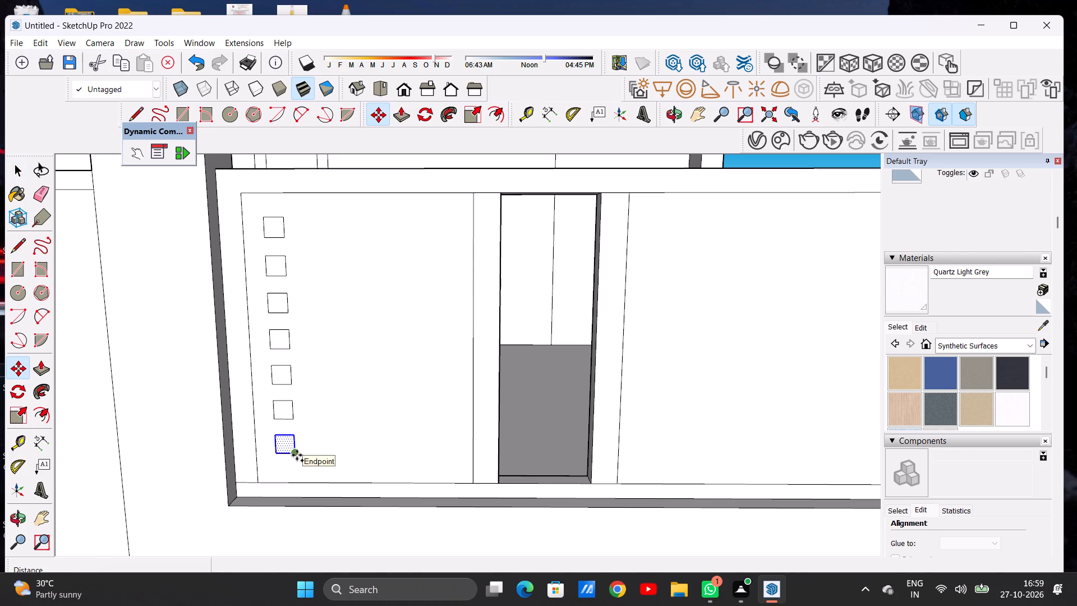
left_click(297, 455)
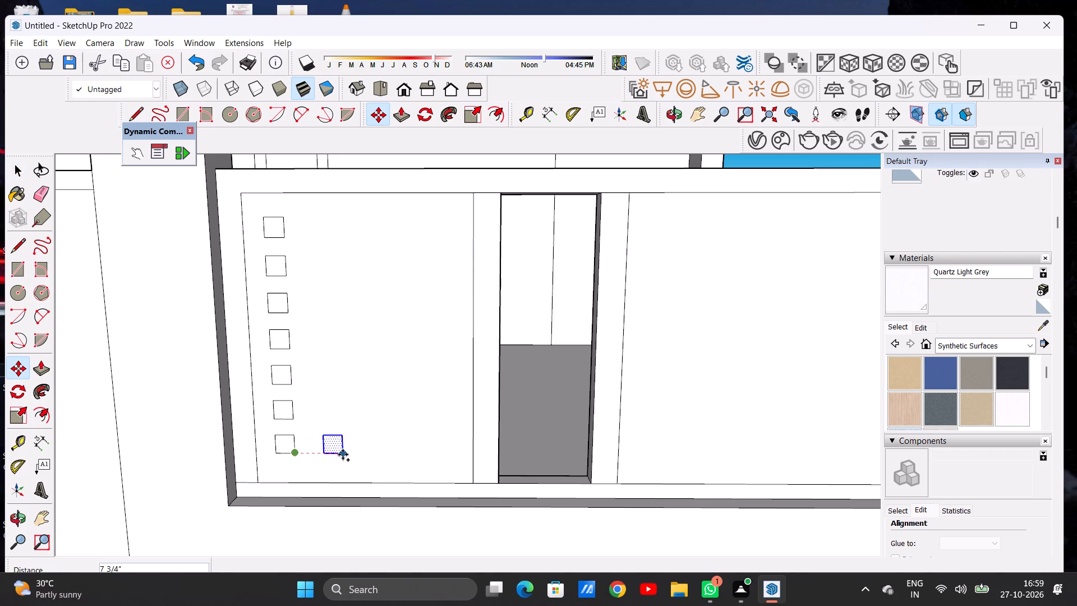
left_click(343, 454)
left_click(343, 454)
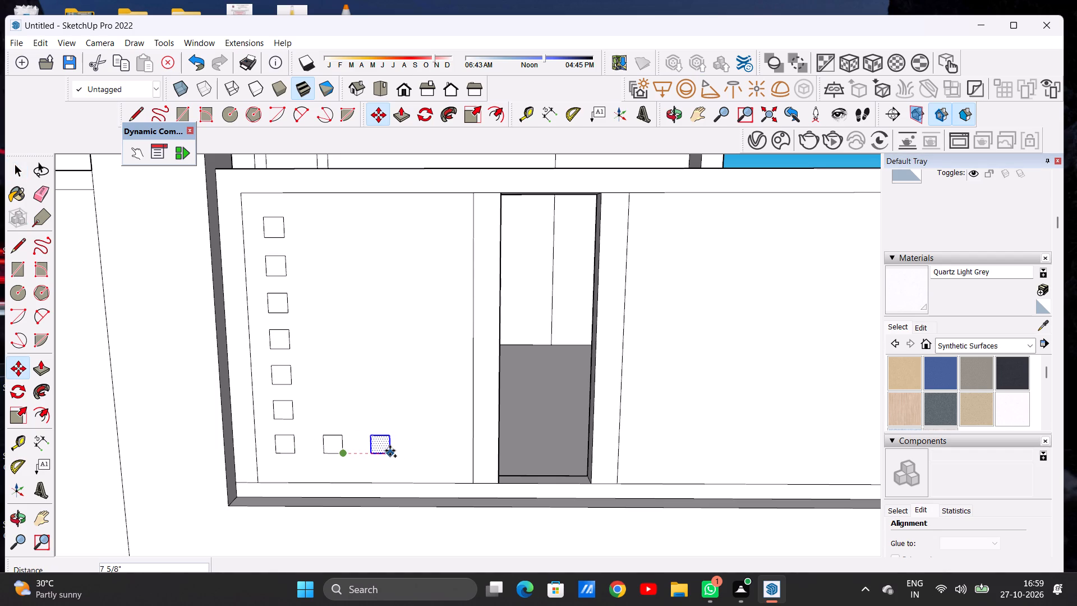
left_click(380, 448)
key("space")
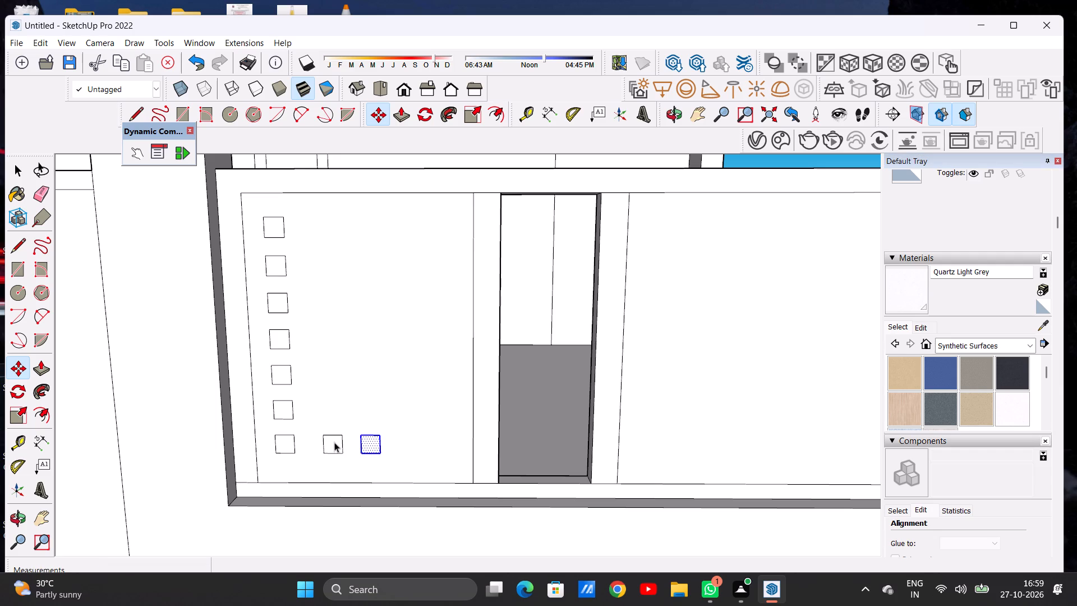
Move the bottom row's middle square slightly toward the column to even out the spacing.
double_click(338, 443)
key("m")
left_click(324, 452)
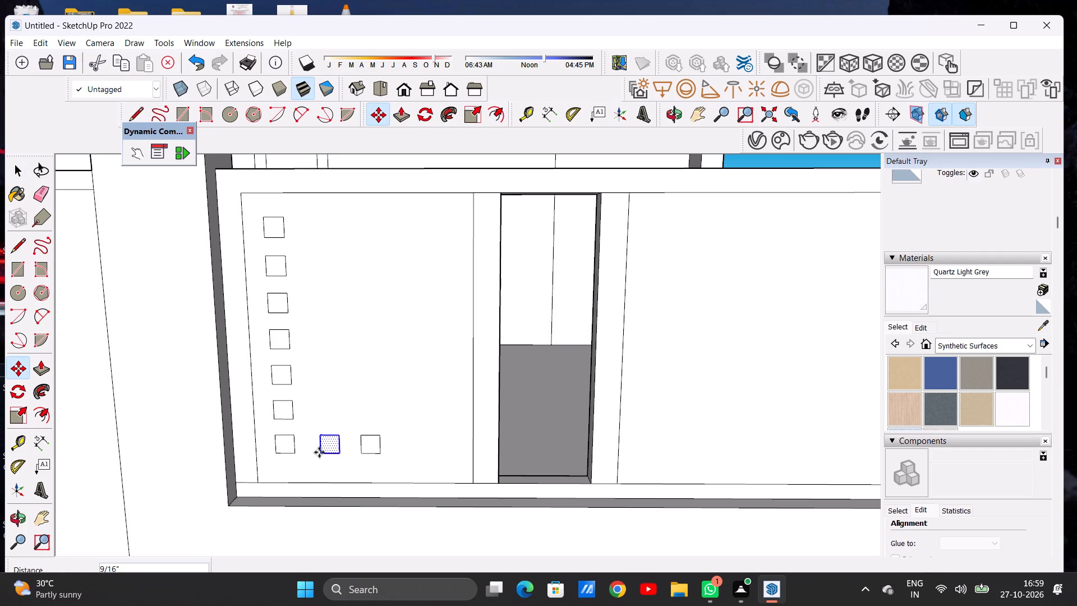
left_click(318, 452)
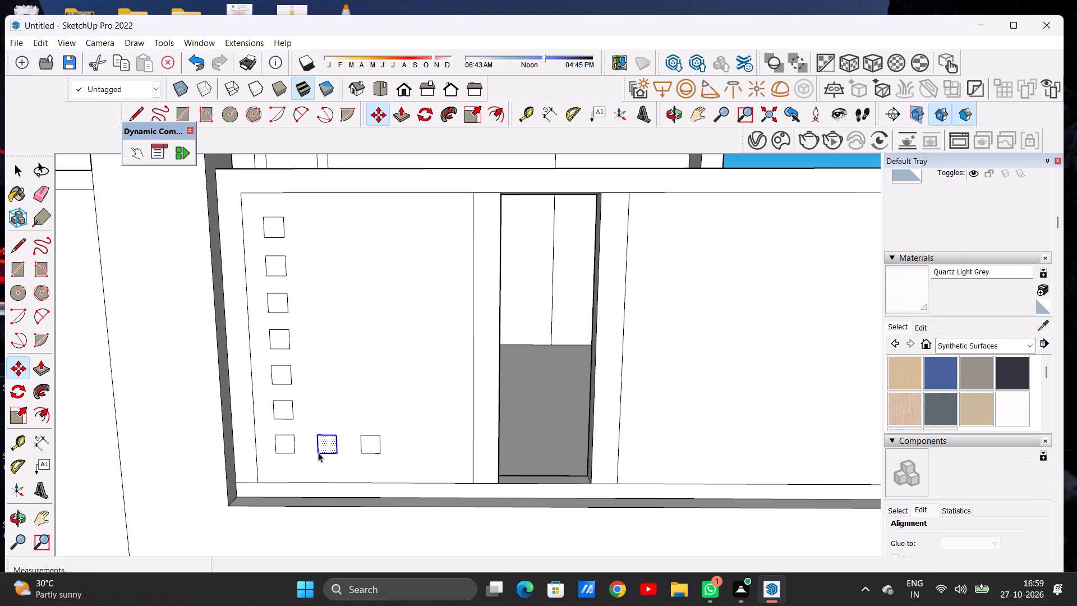
key("space")
Copy the bottom row's third square about 5 7/8" toward the gate opening, and copy that square once more to make five.
double_click(372, 440)
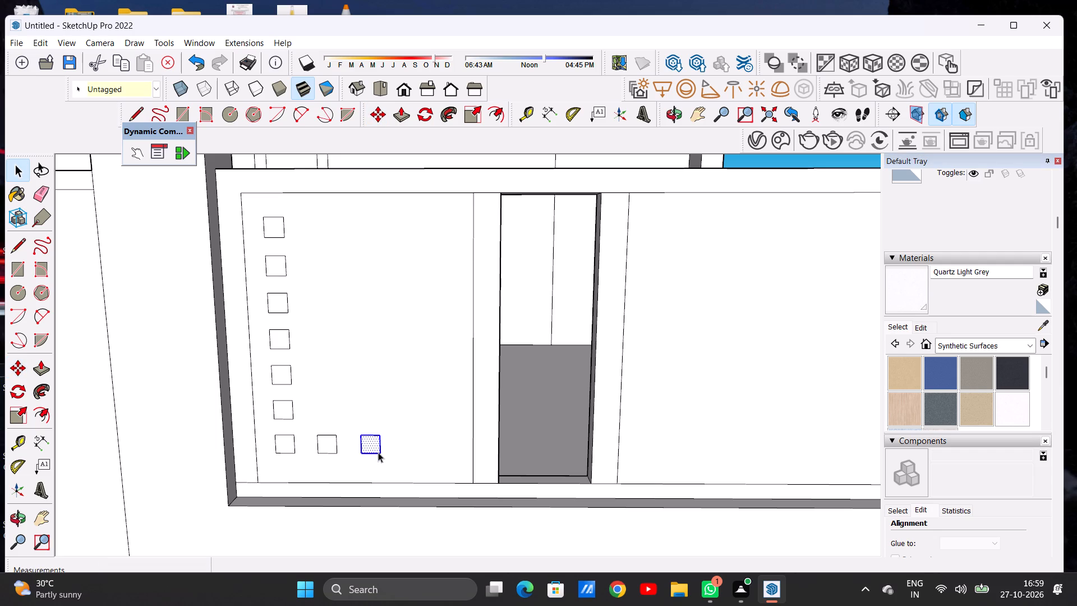
key("m")
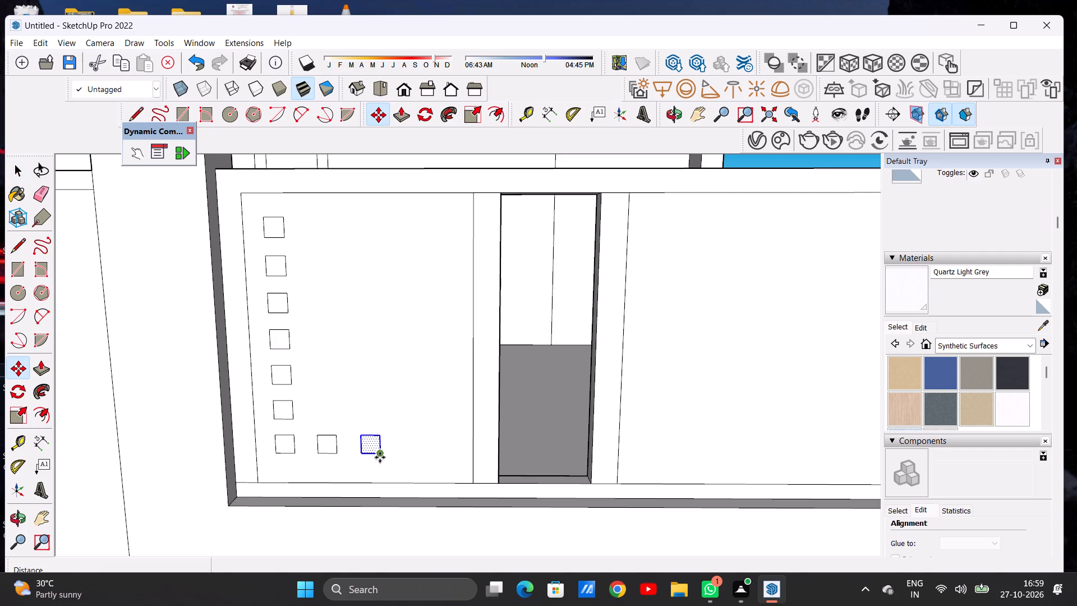
left_click(380, 457)
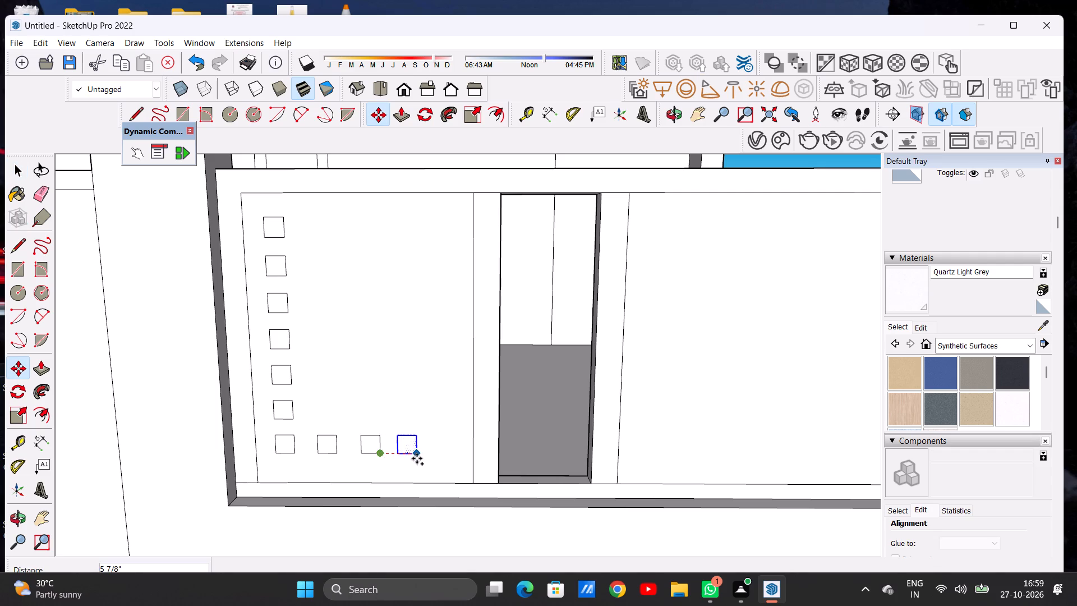
left_click(417, 458)
left_click(416, 456)
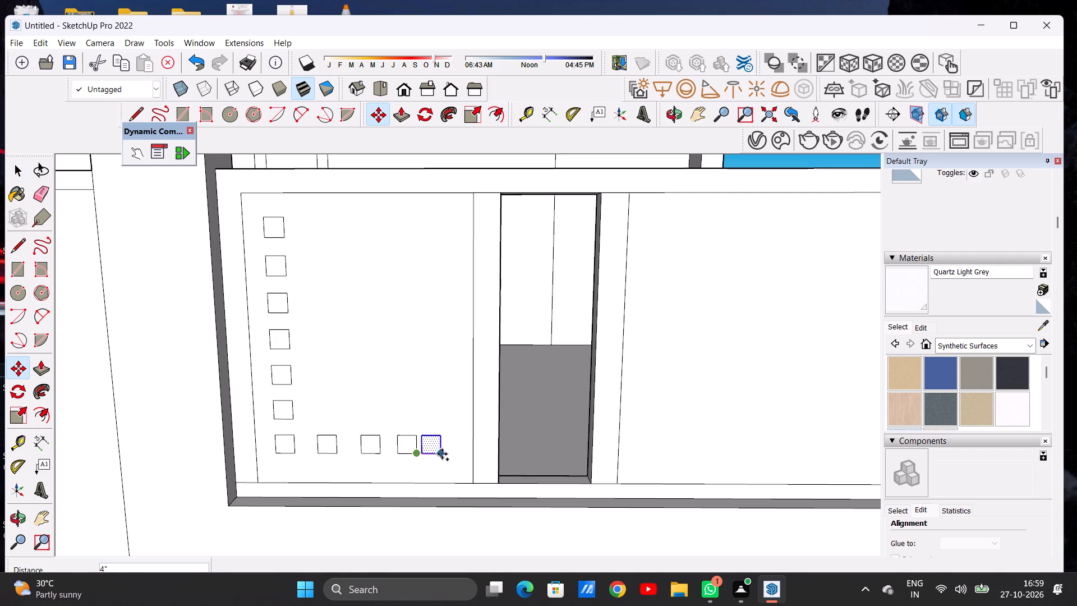
left_click(452, 454)
key("space")
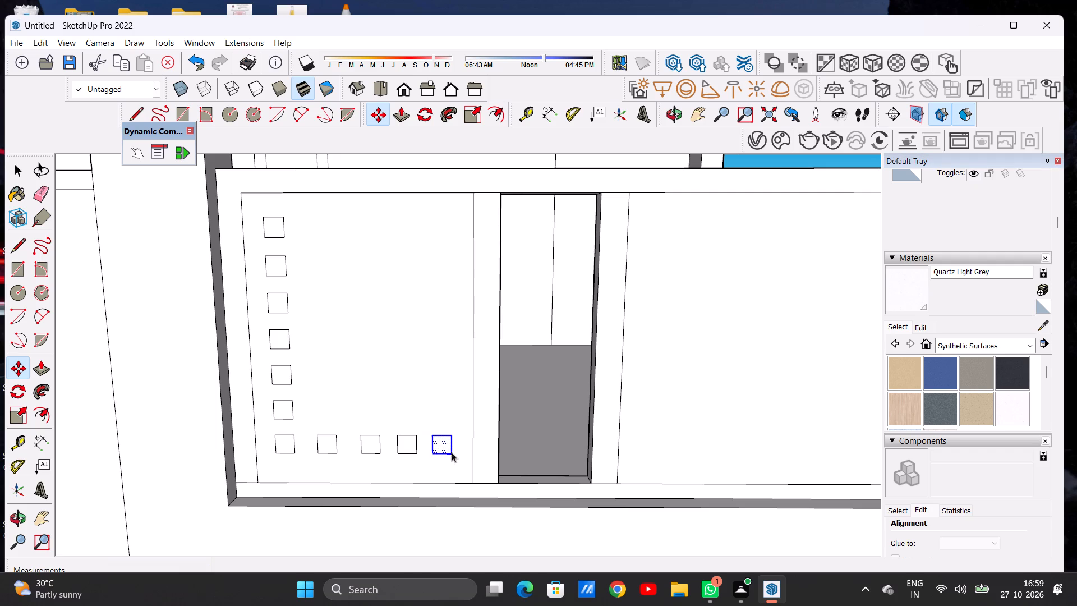
Move the bottom row's middle square about 13/16" toward the column to even out the spacing.
double_click(372, 443)
key("m")
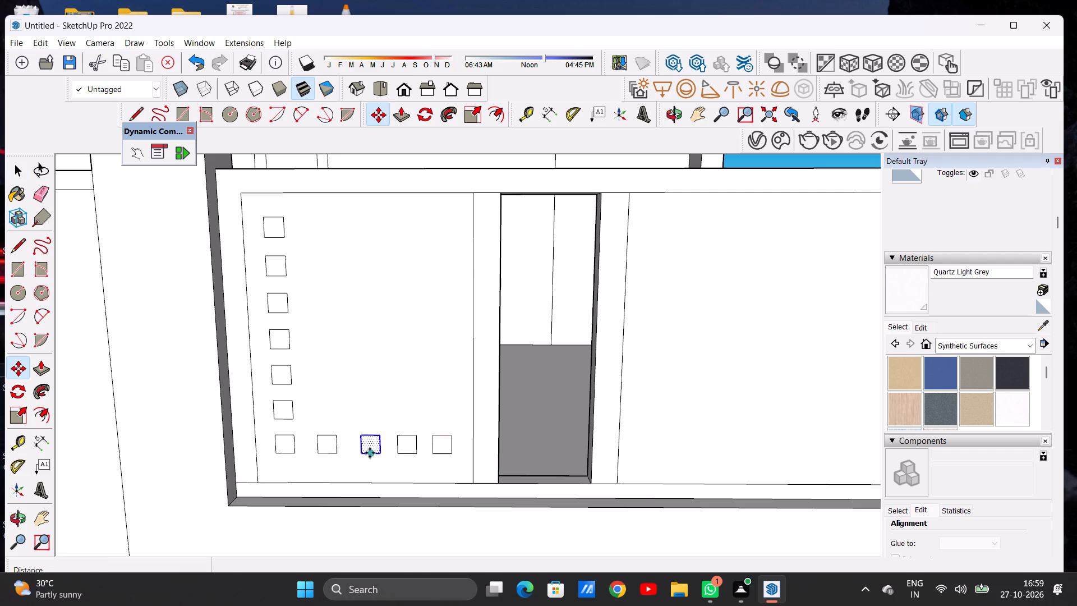
left_click(362, 453)
left_click(356, 452)
key("space")
scroll(366, 424, "down", 14)
left_click(593, 264)
Copy the column's second-lowest square sideways four times, about 6 3/4", 6 3/16", 6 1/2" and 5 7/8" apart, aligned above the bottom row.
scroll(383, 380, "up", 3)
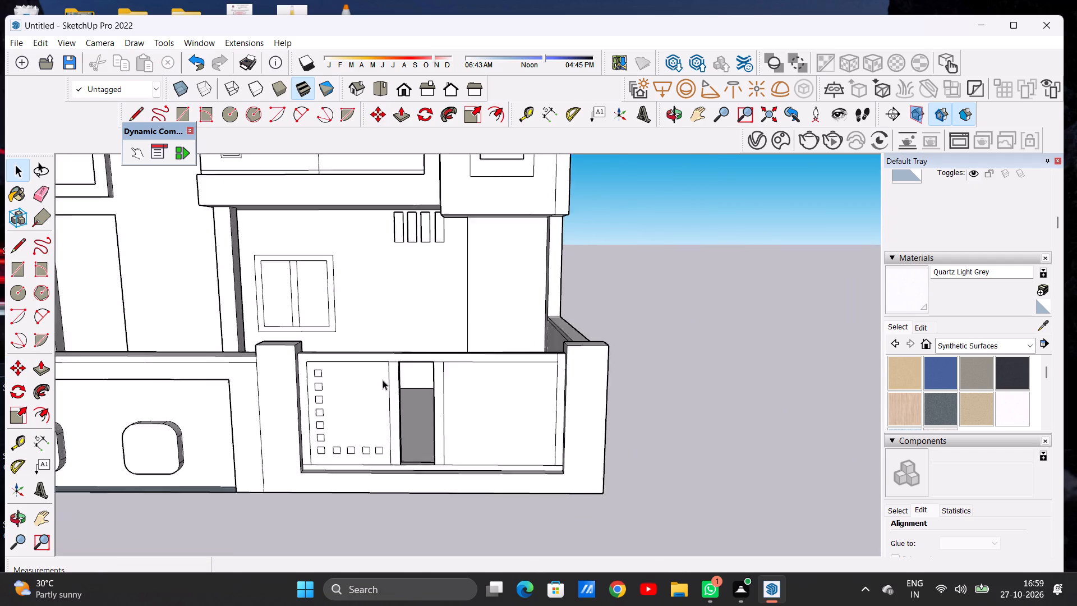
scroll(383, 380, "up", 3)
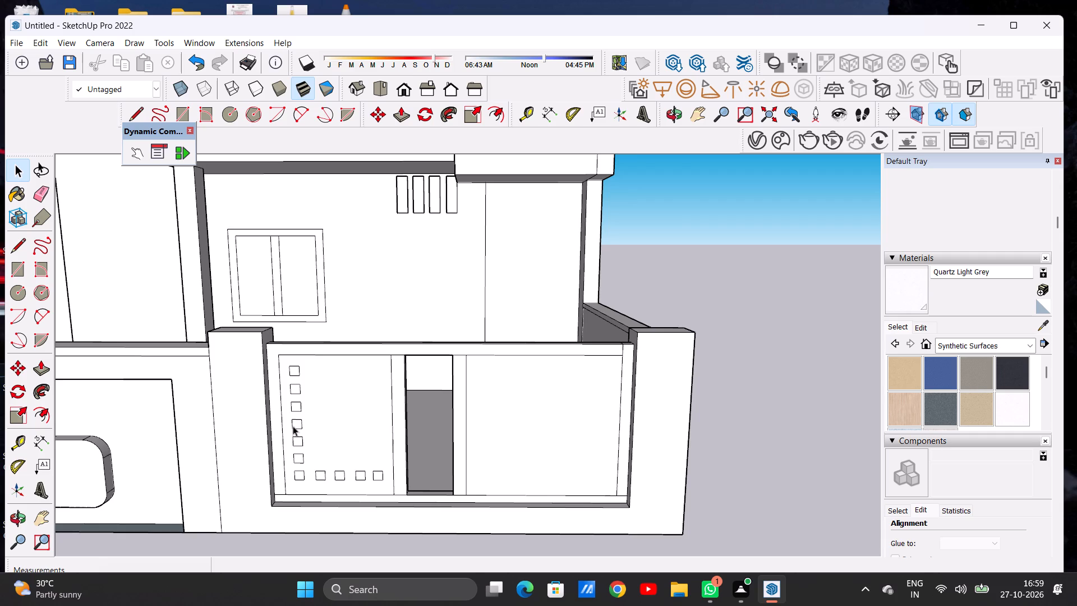
scroll(303, 425, "up", 3)
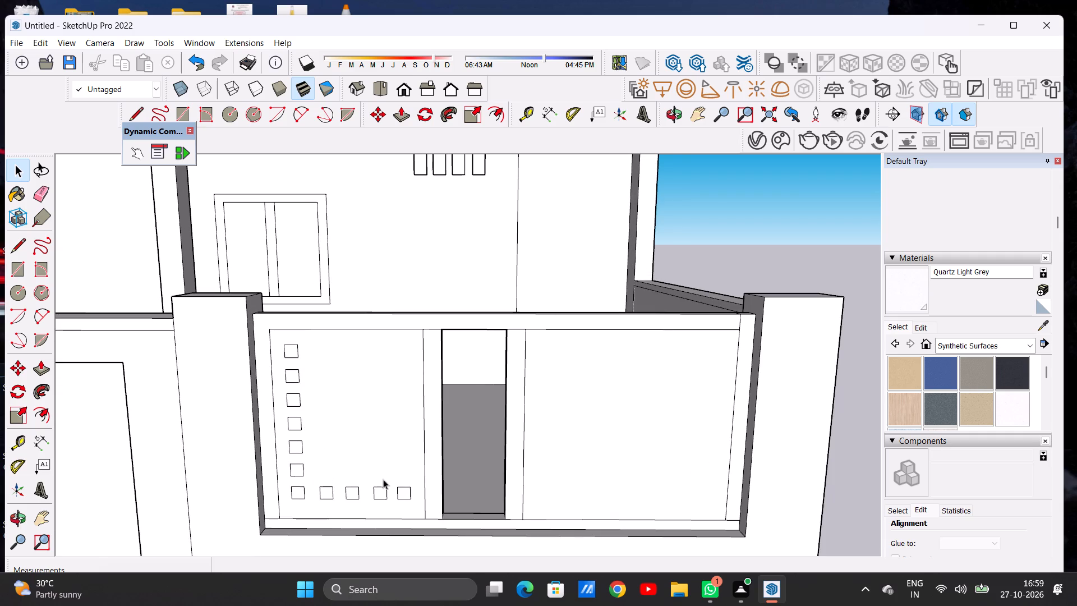
scroll(309, 480, "up", 4)
double_click(295, 469)
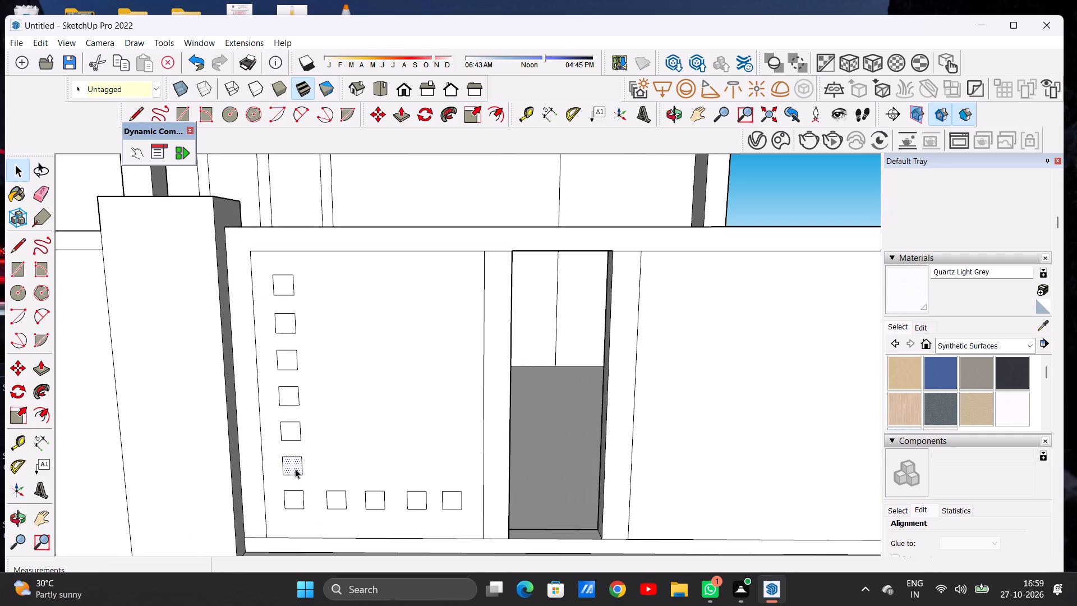
key("m")
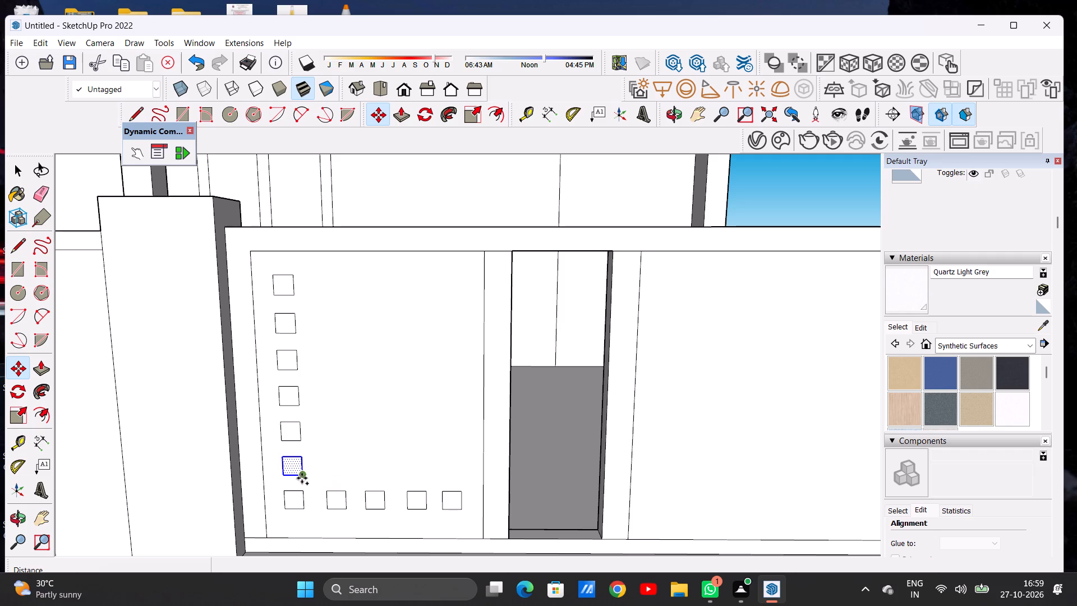
left_click(302, 478)
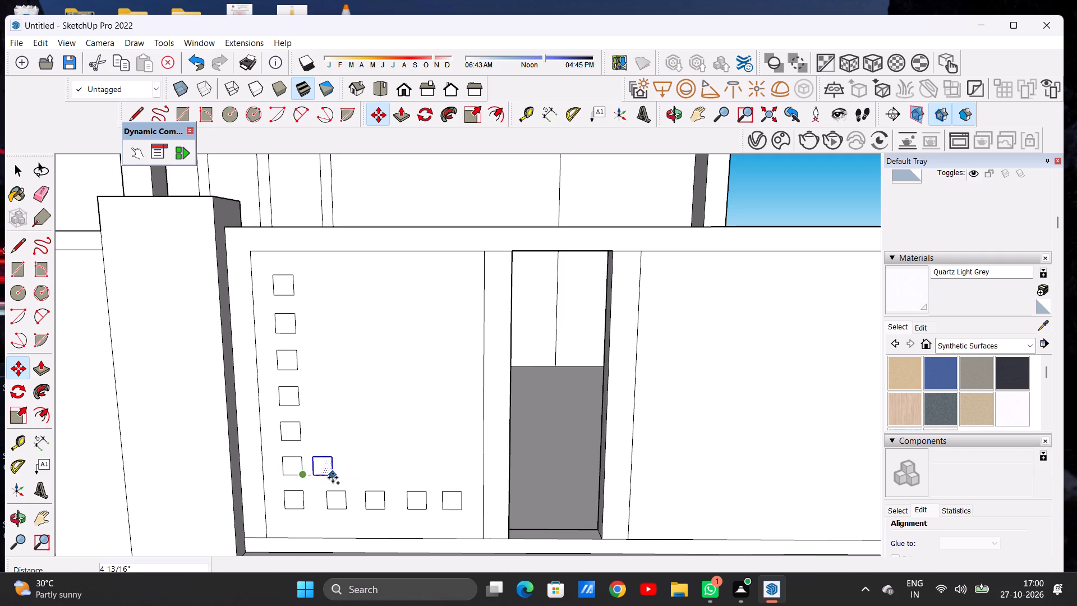
scroll(347, 478, "up", 4)
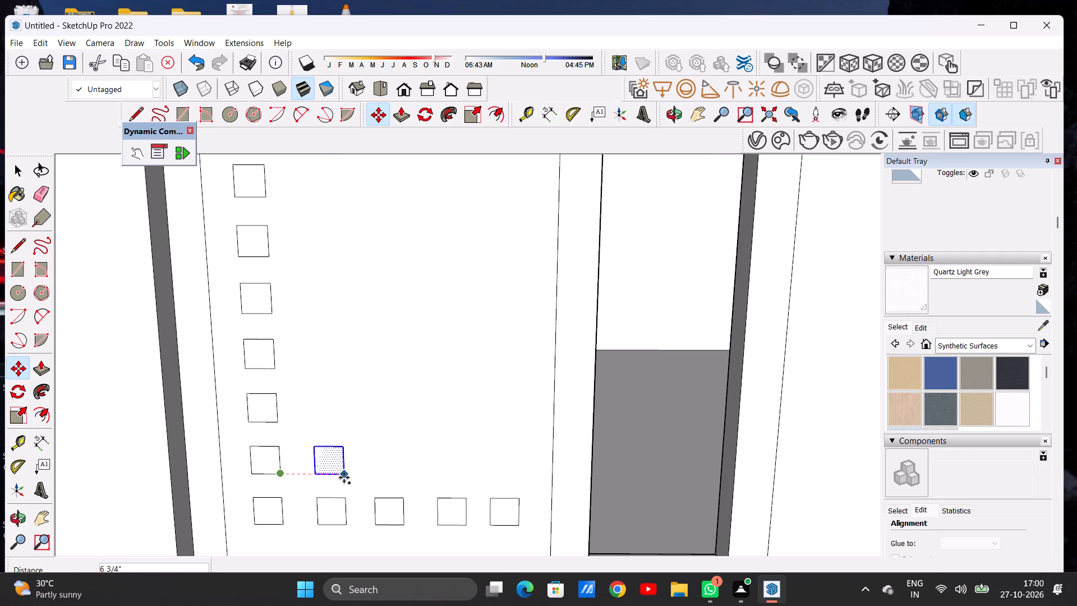
left_click(344, 478)
left_click(344, 478)
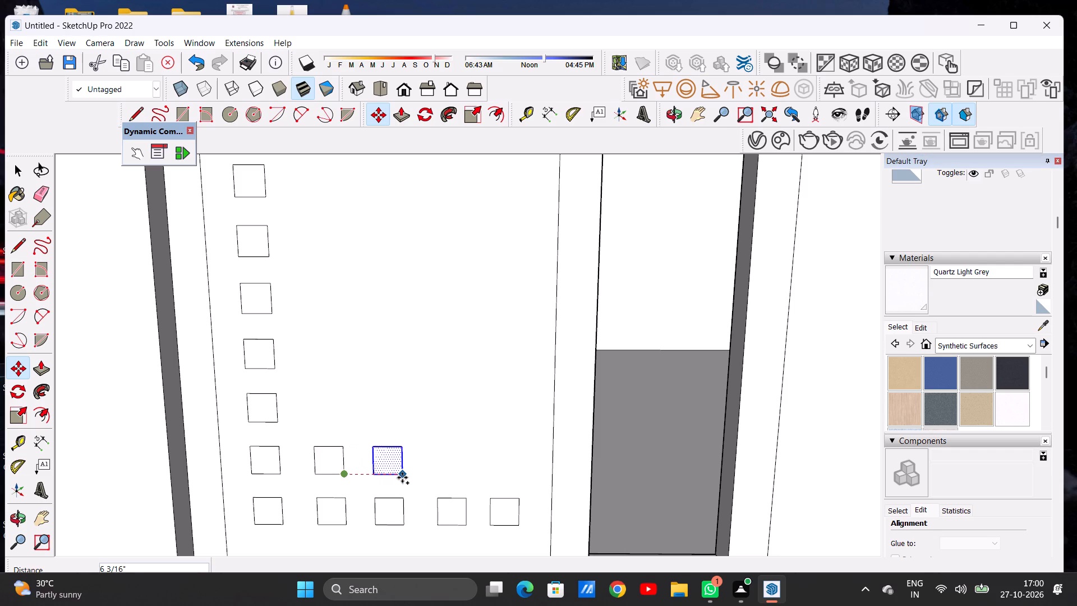
left_click(402, 478)
left_click(402, 478)
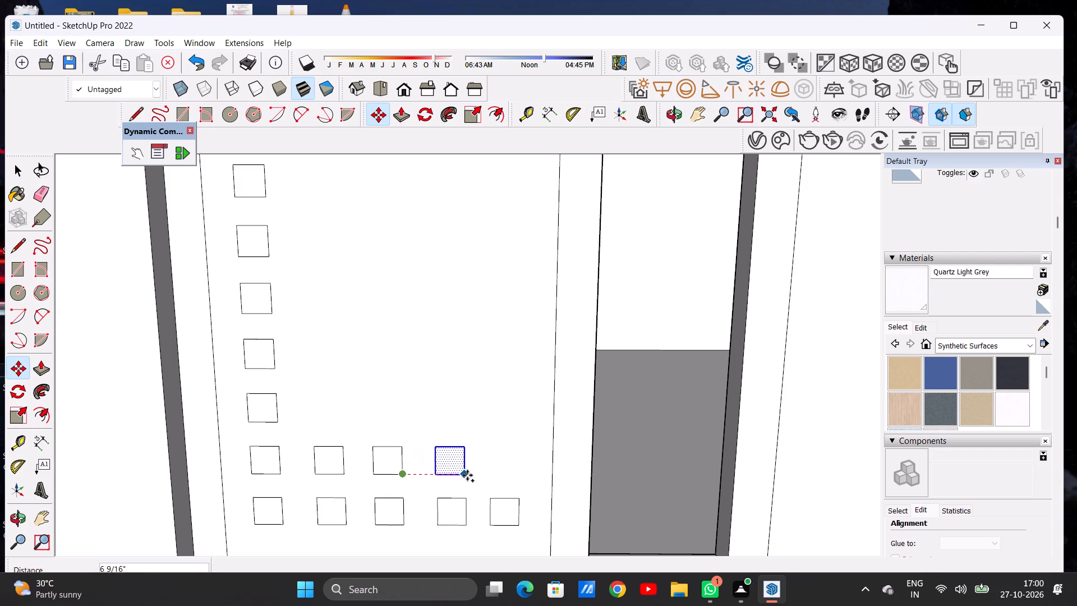
left_click(464, 475)
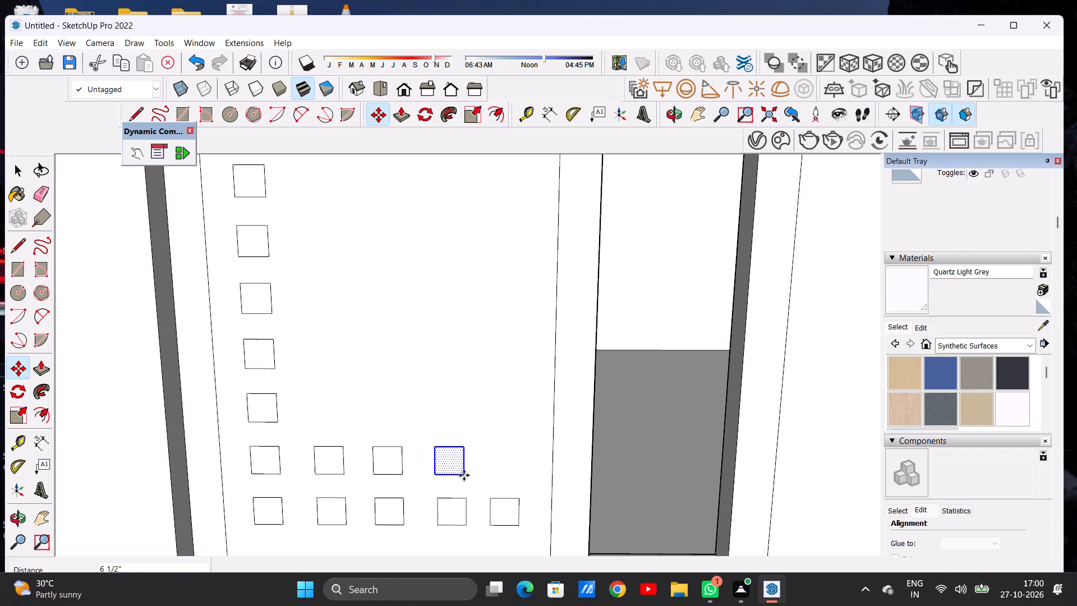
left_click(464, 475)
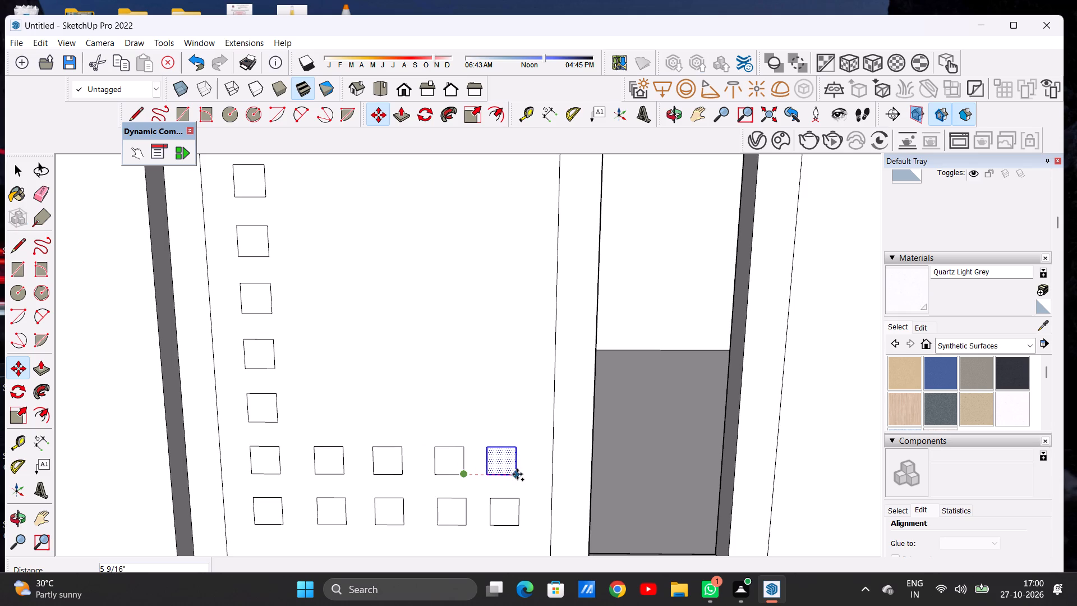
left_click(519, 474)
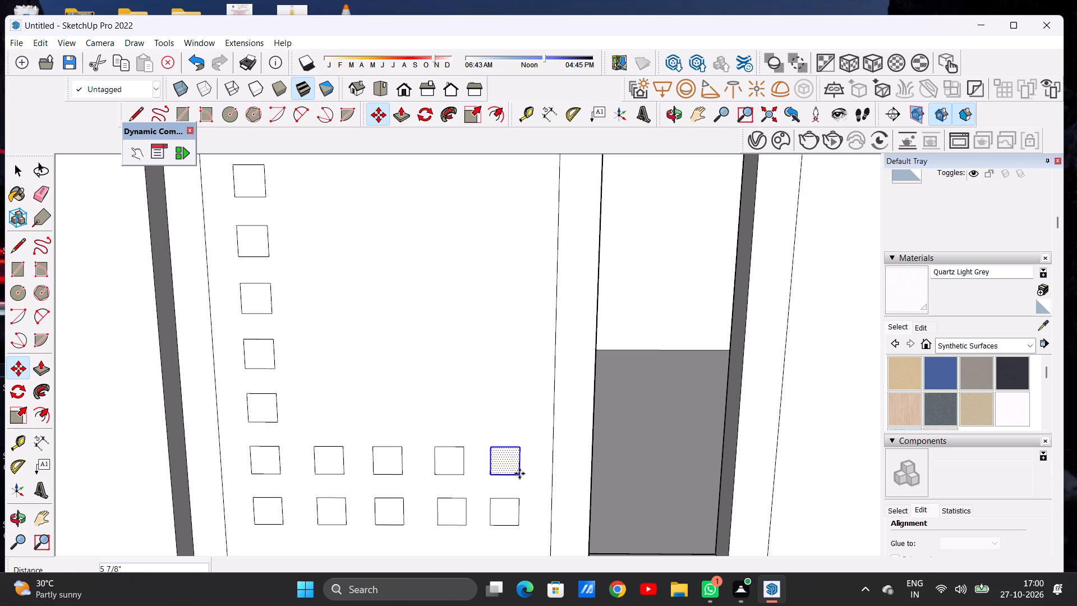
key("space")
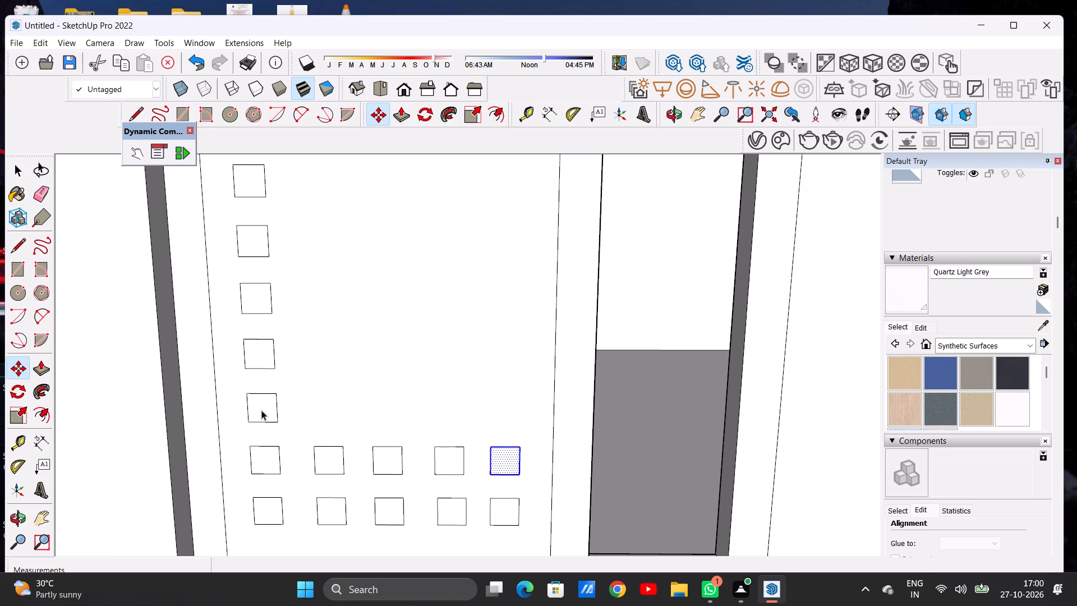
Copy the column's third-lowest square sideways four times at roughly 6 3/8" spacing, forming a third row of five aligned with the rows below.
double_click(261, 410)
key("m")
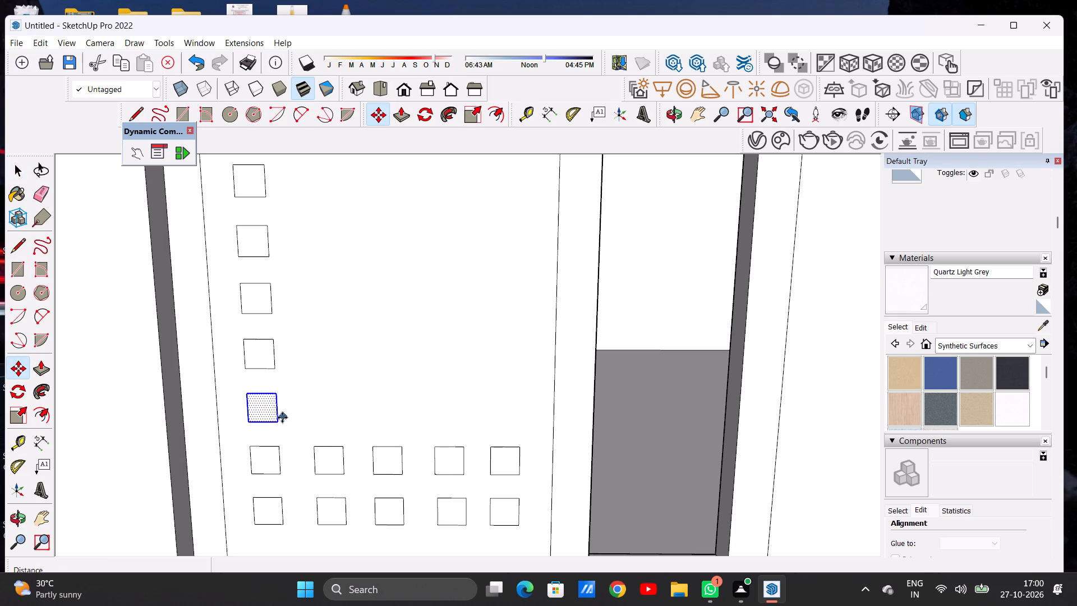
left_click(276, 425)
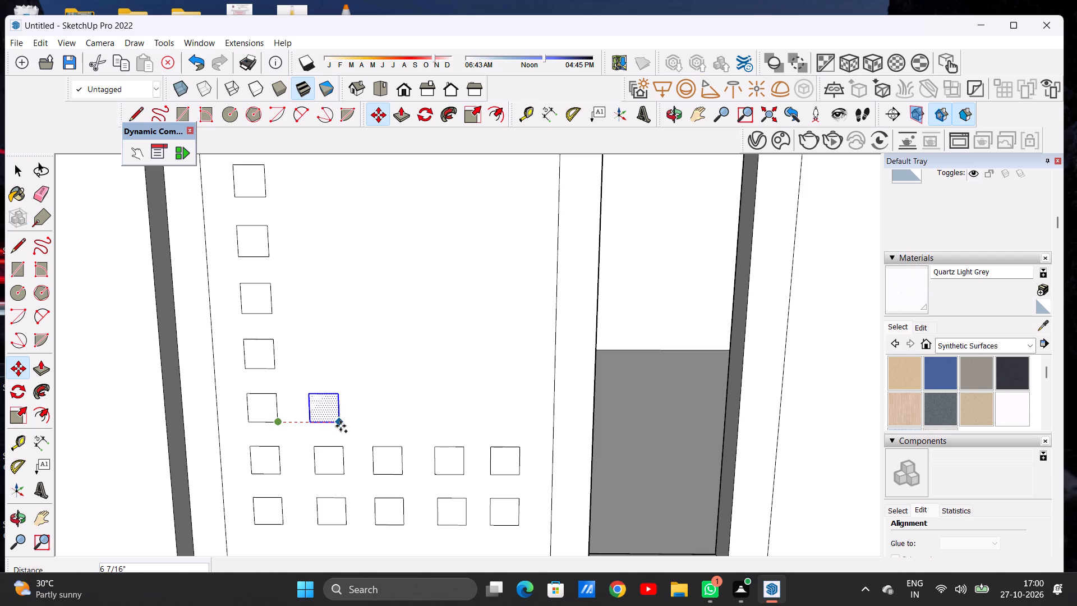
left_click(340, 425)
left_click(340, 421)
left_click(400, 421)
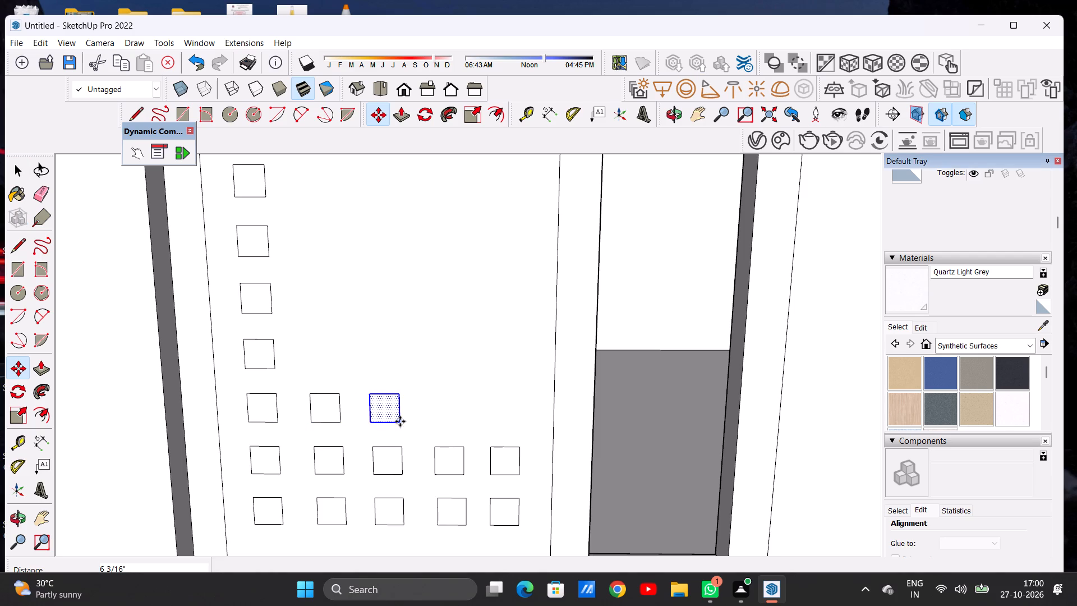
left_click(400, 421)
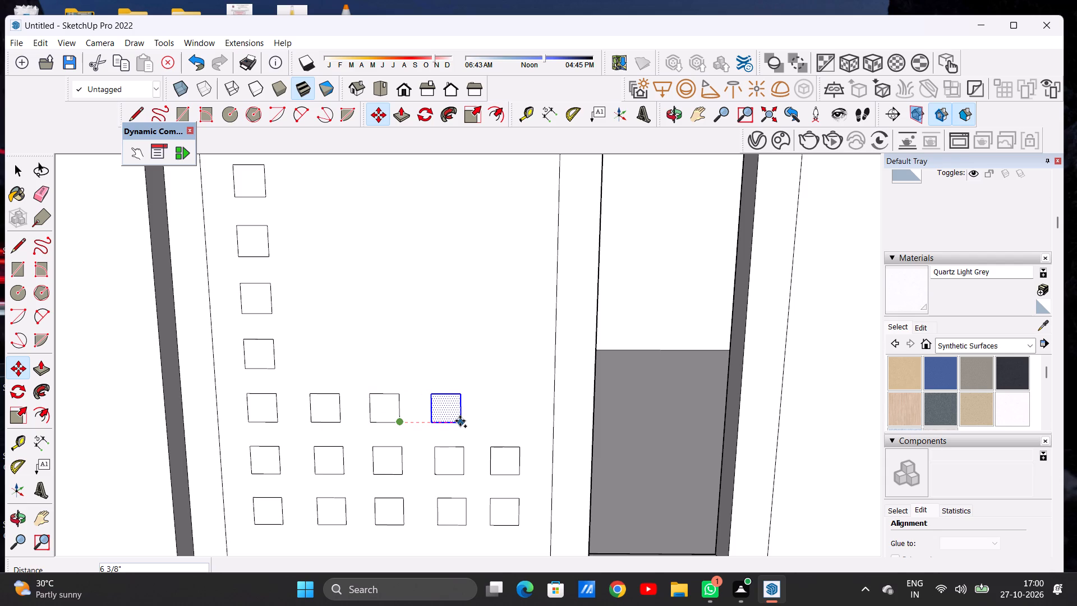
left_click(461, 421)
left_click(461, 421)
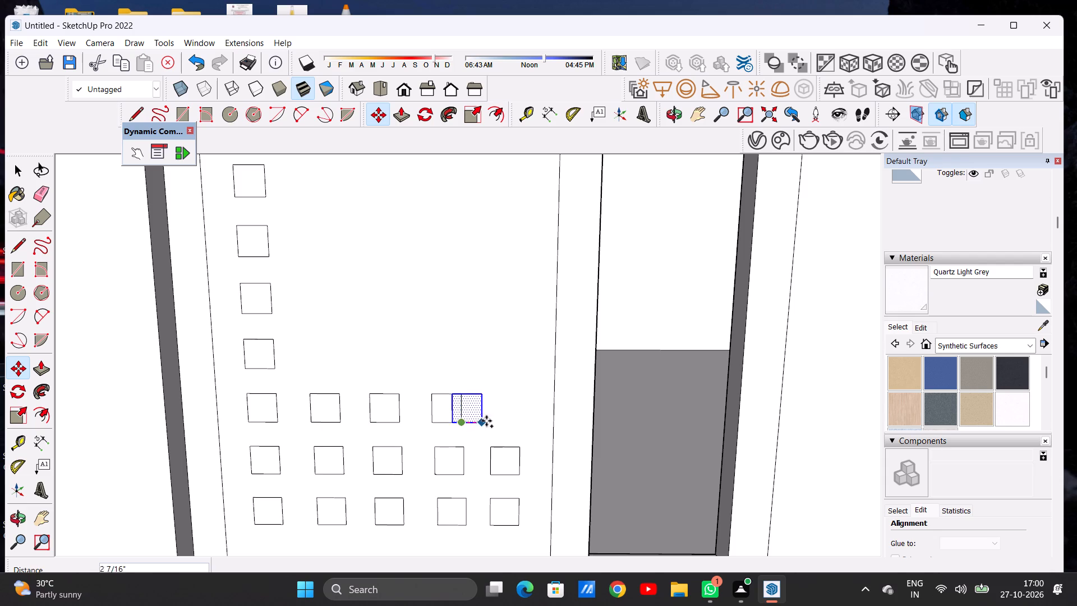
left_click(519, 423)
scroll(352, 433, "down", 5)
key("space")
Copy the column's fourth-lowest square sideways four times, about 6 7/16", 6 1/8", 6 3/16" and 6 1/8" apart, forming a fourth row.
double_click(294, 384)
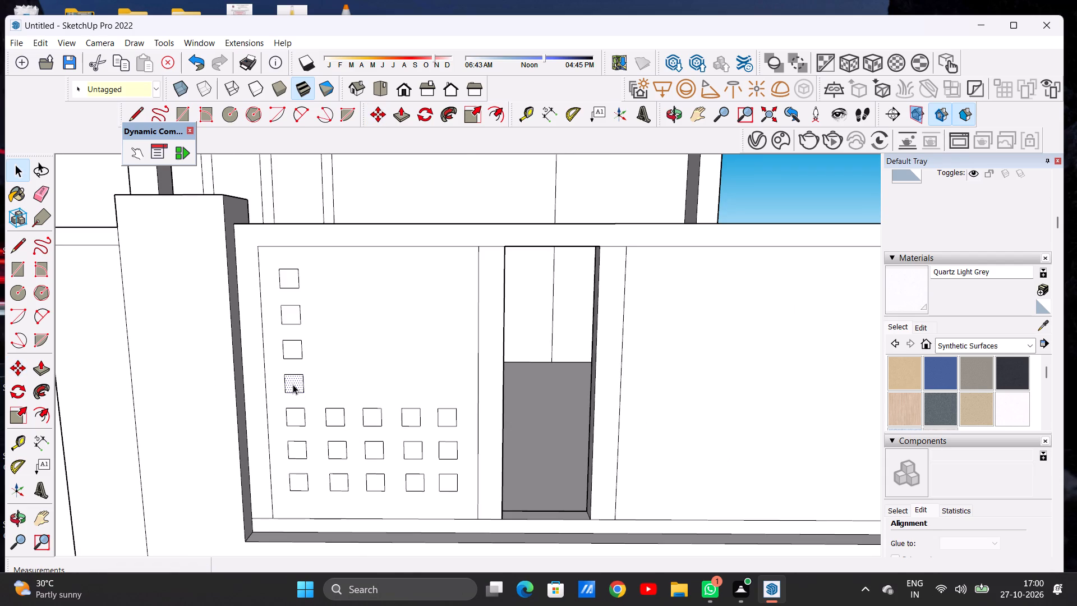
key("m")
scroll(308, 404, "up", 4)
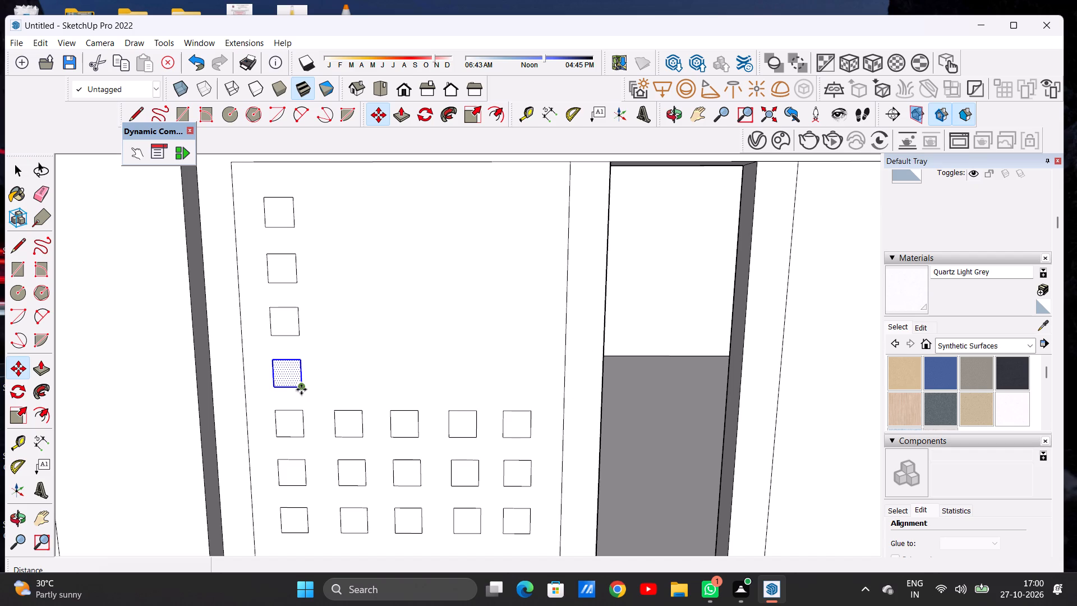
left_click(301, 389)
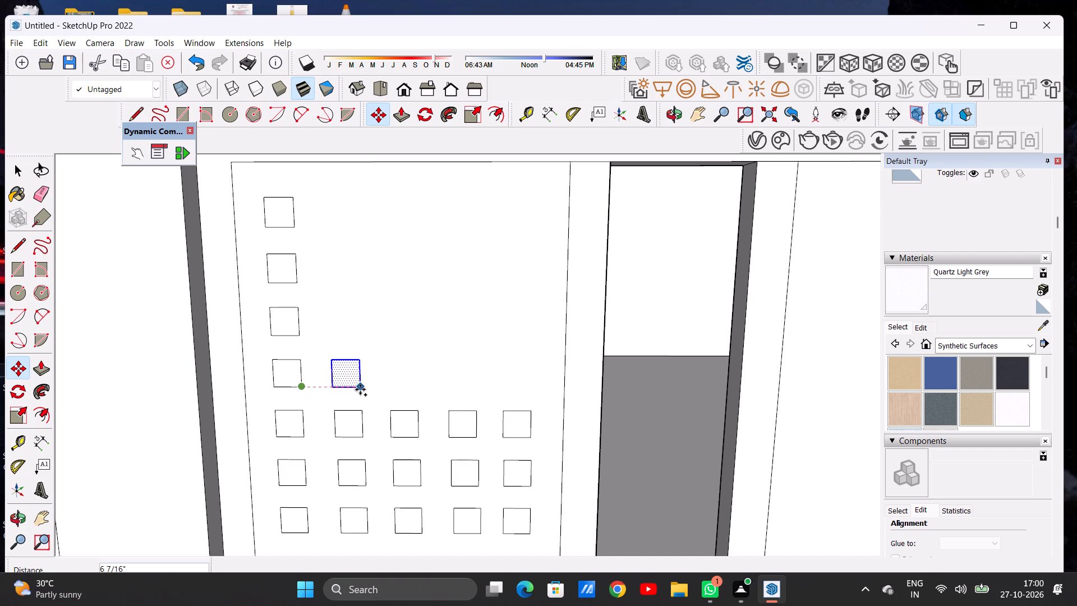
left_click(360, 389)
left_click(360, 389)
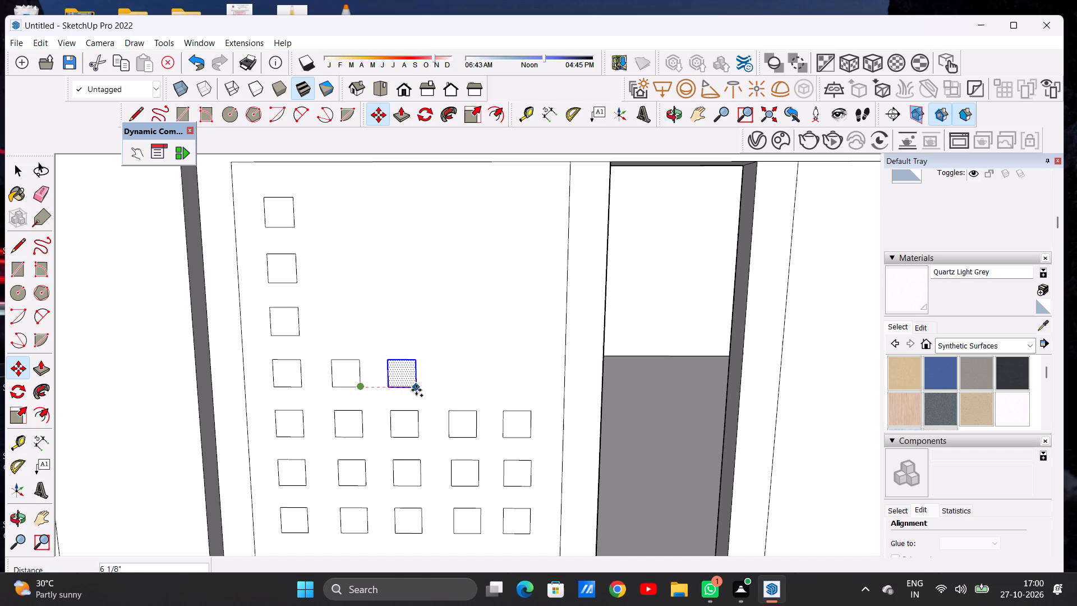
left_click(417, 390)
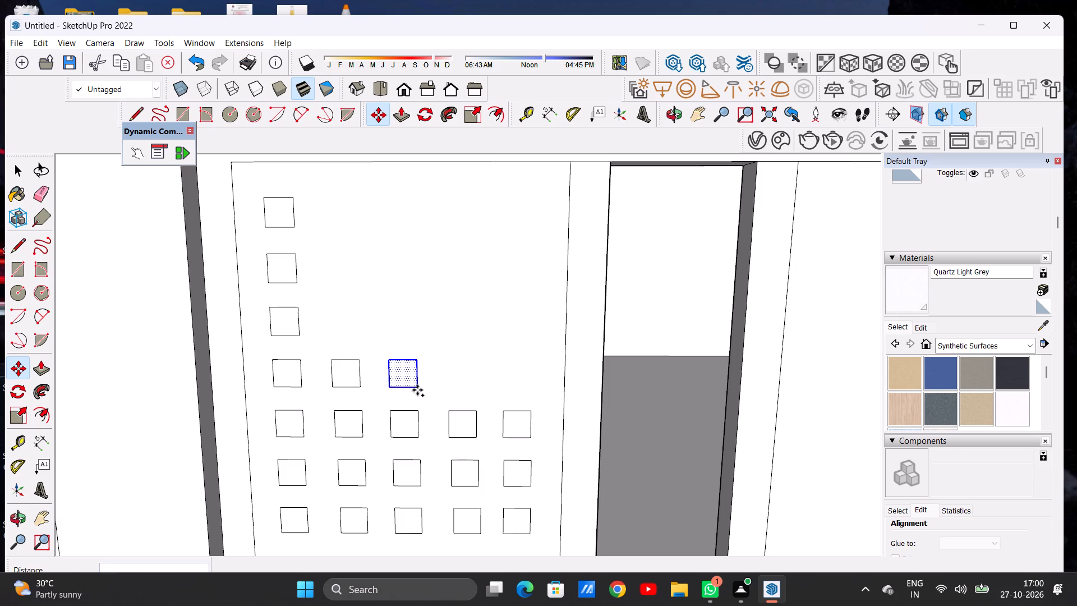
left_click(417, 390)
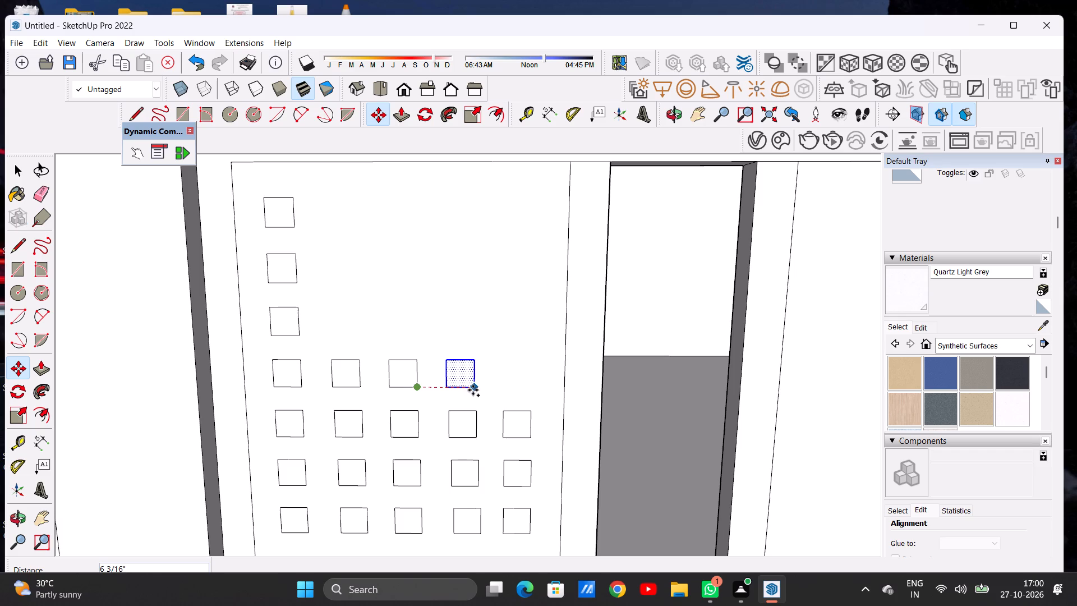
left_click(475, 390)
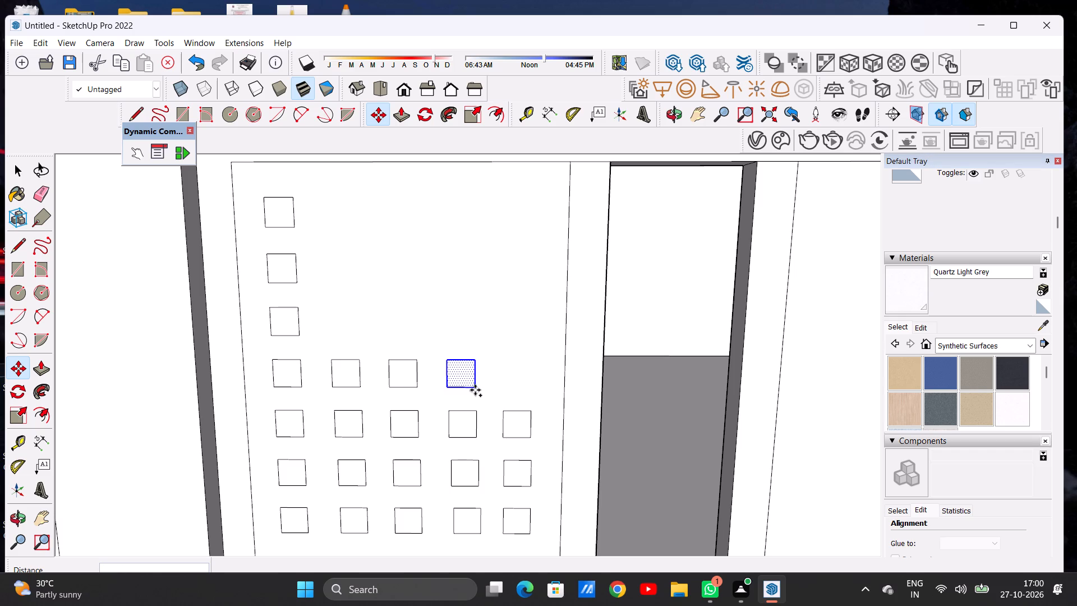
left_click(475, 390)
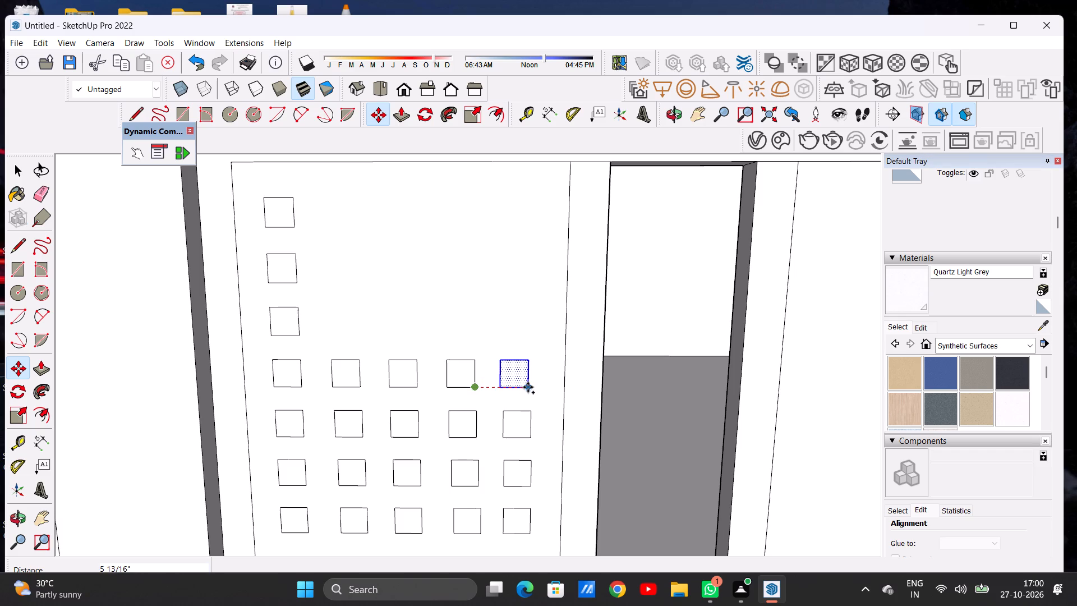
left_click(531, 387)
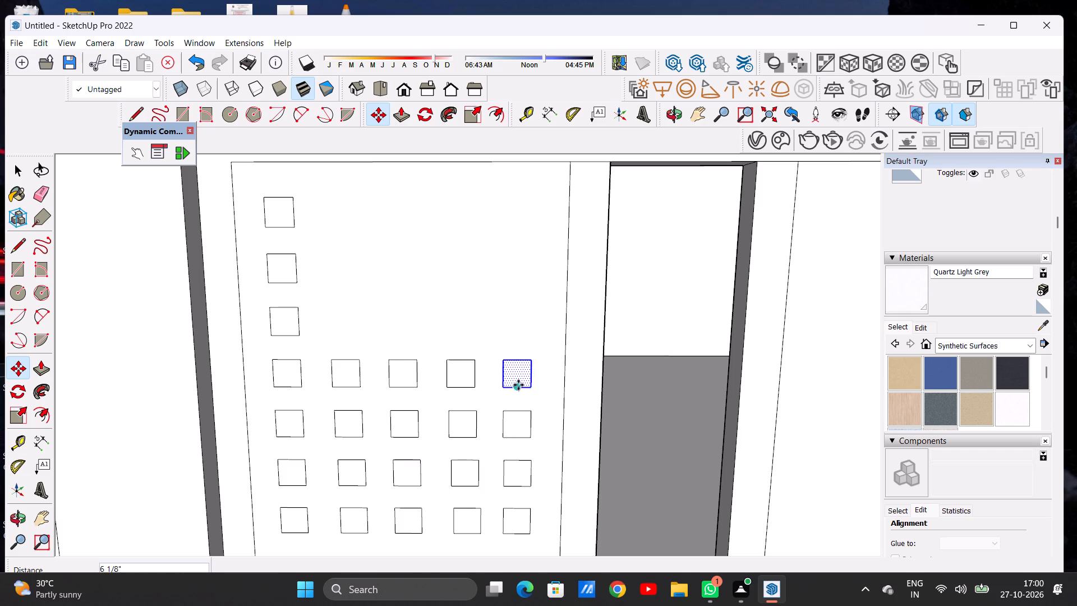
Copy the column's fifth-lowest square sideways four times, starting about 6 5/16" and 6 1/4" apart, forming a fifth row aligned with those below.
key("space")
double_click(287, 323)
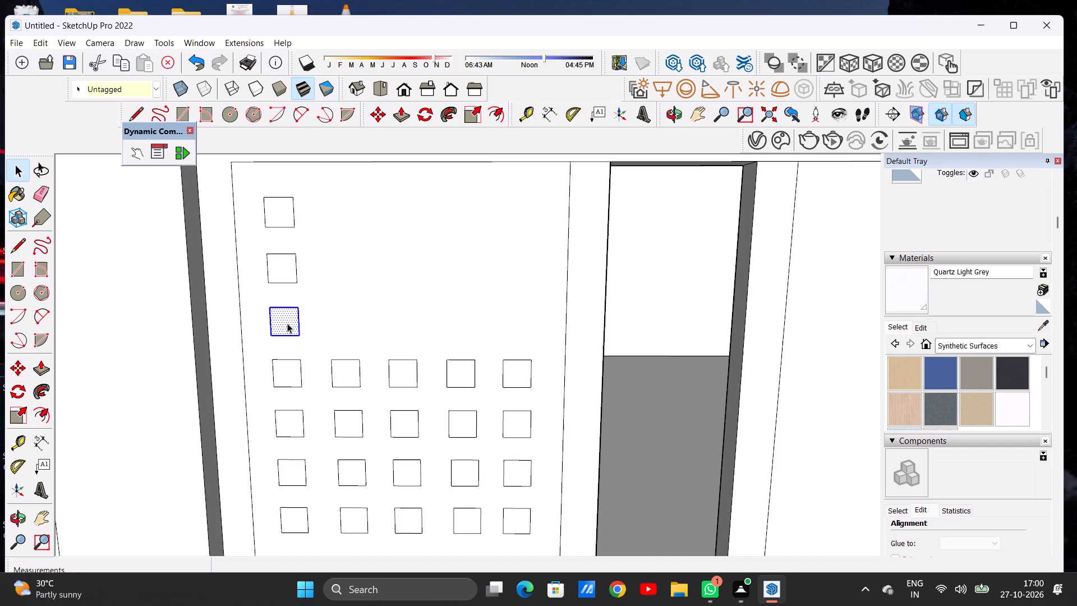
key("m")
left_click(300, 336)
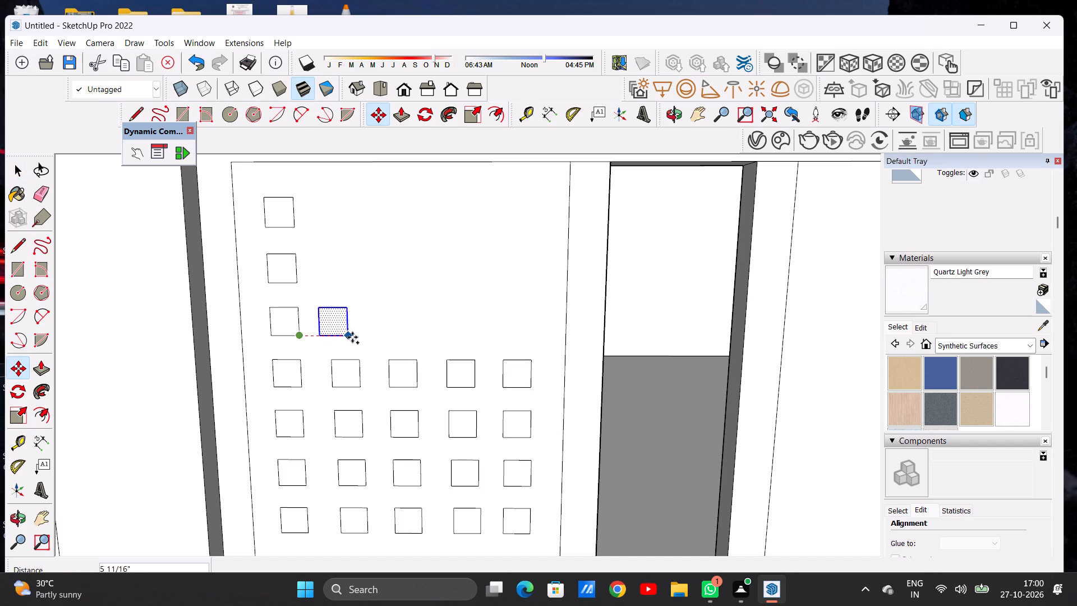
left_click(358, 338)
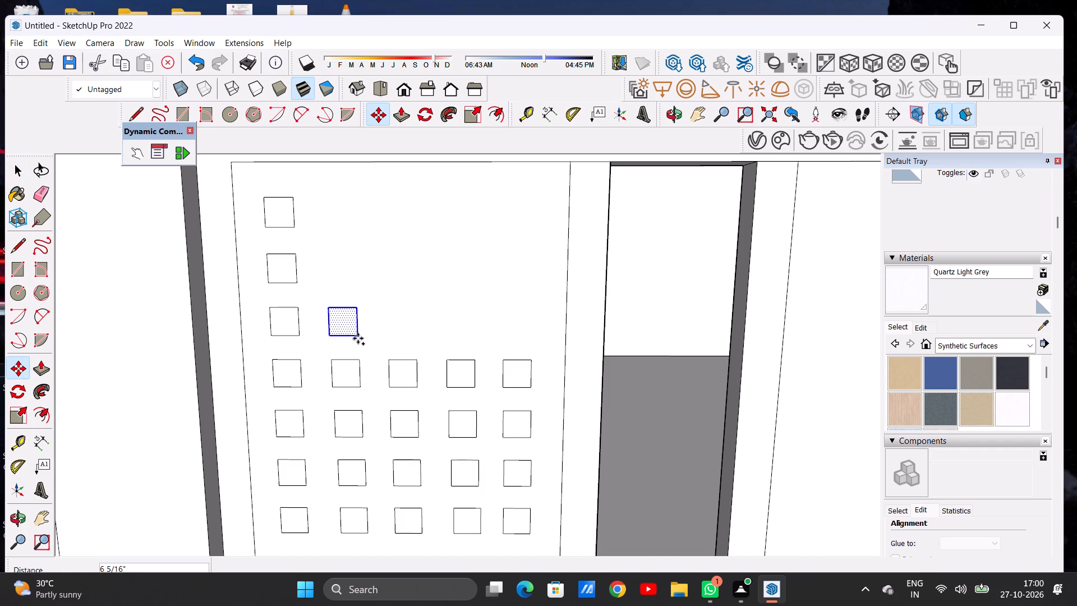
left_click(358, 338)
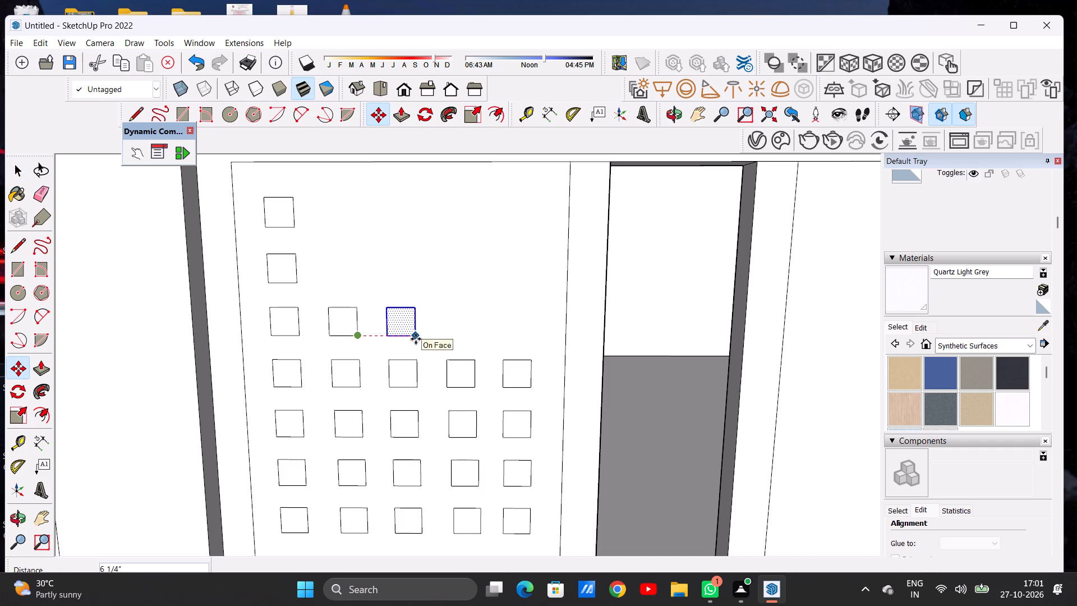
left_click(416, 339)
left_click(415, 334)
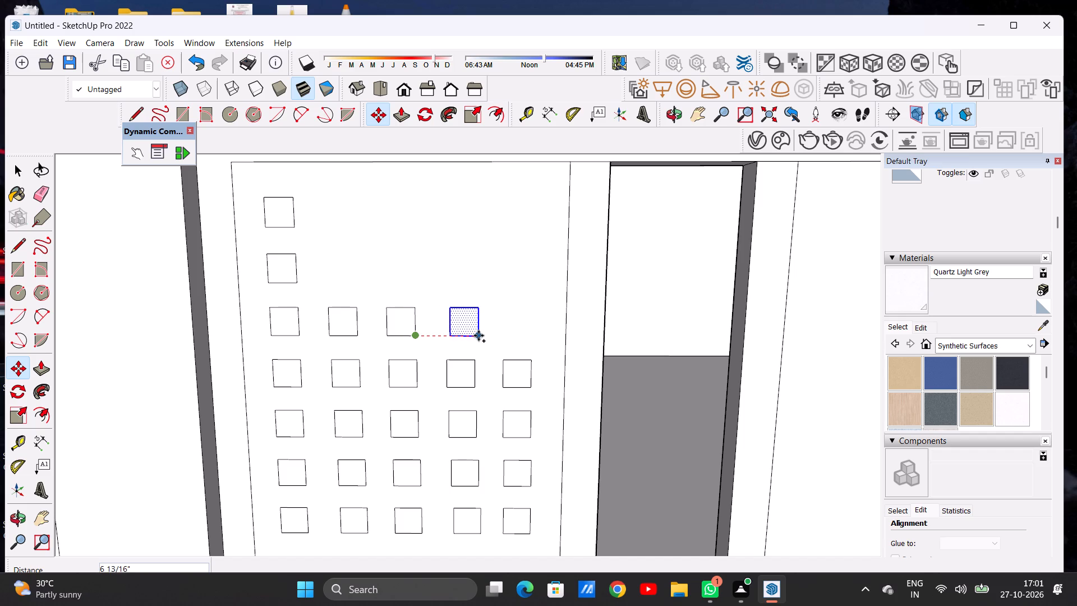
left_click(472, 335)
left_click(472, 335)
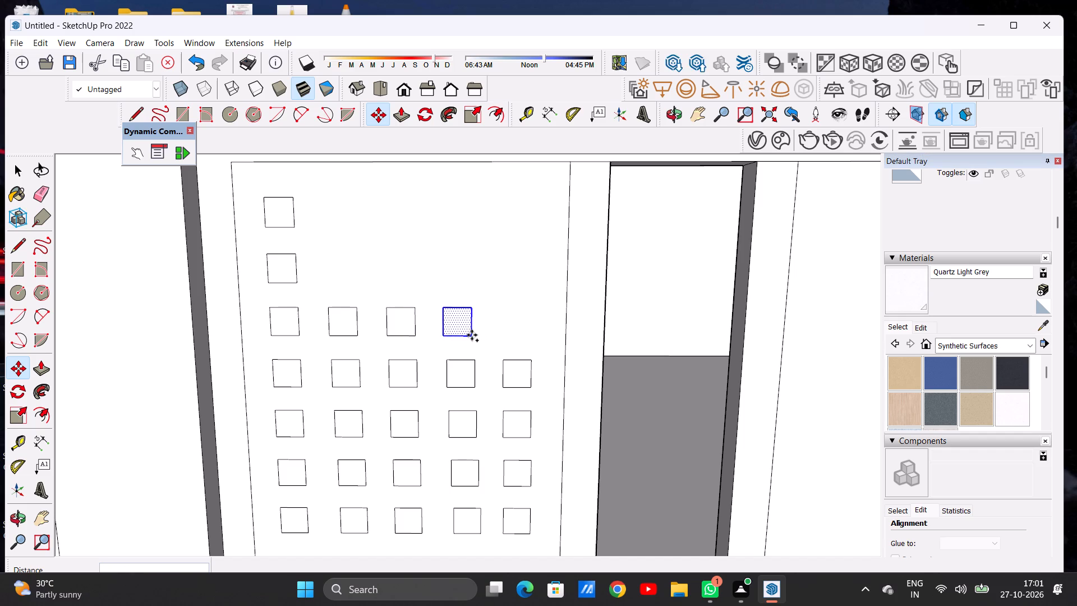
left_click(529, 334)
scroll(340, 348, "down", 4)
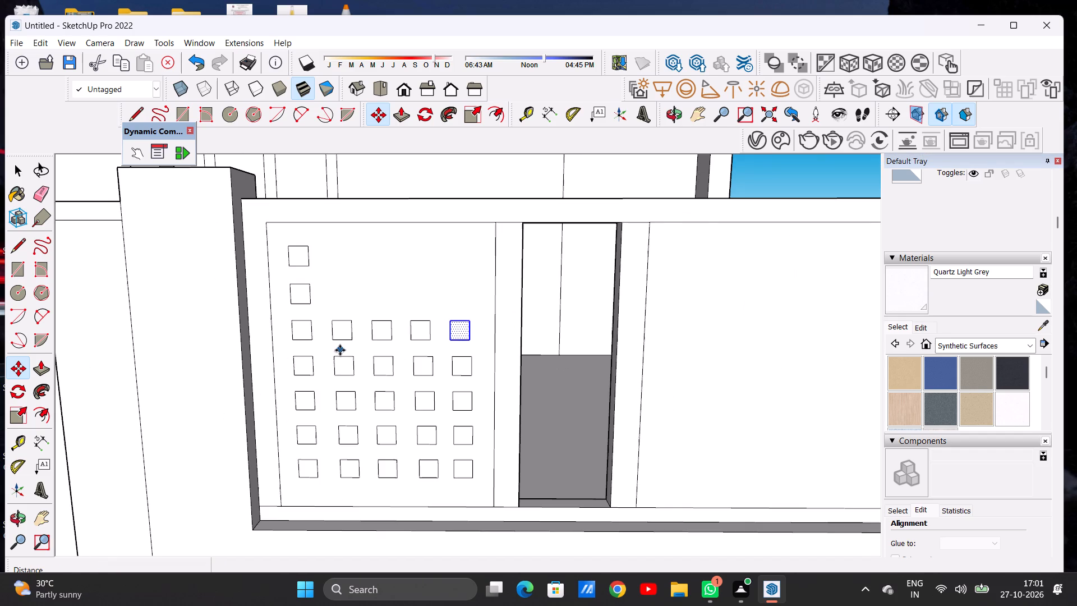
Copy the column's sixth-lowest square sideways four times at roughly 6 1/8" spacing, forming a sixth row of five aligned with the rows below.
key("space")
double_click(298, 297)
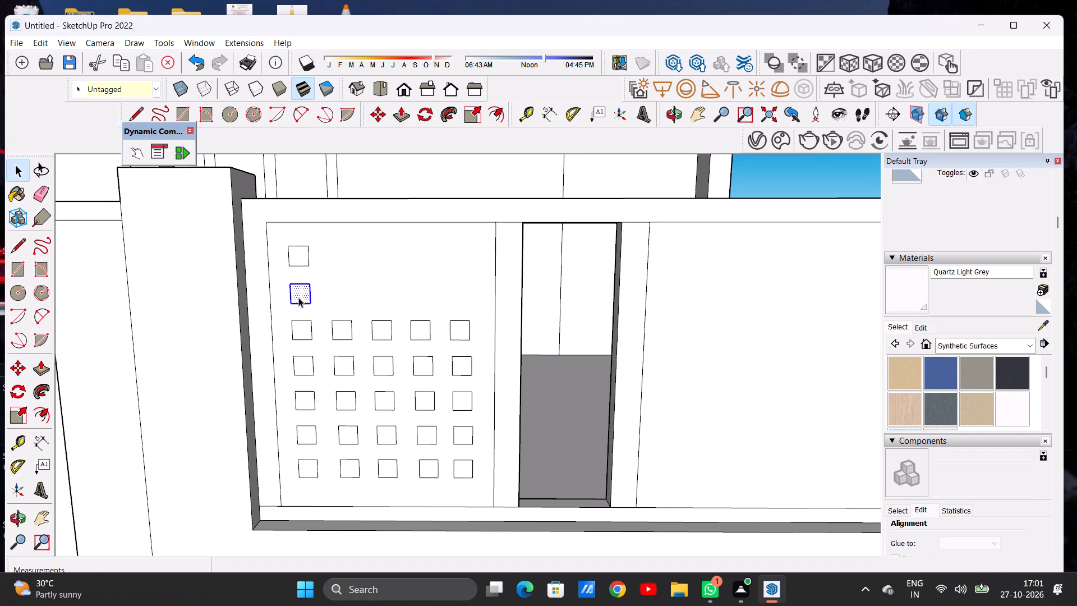
key("m")
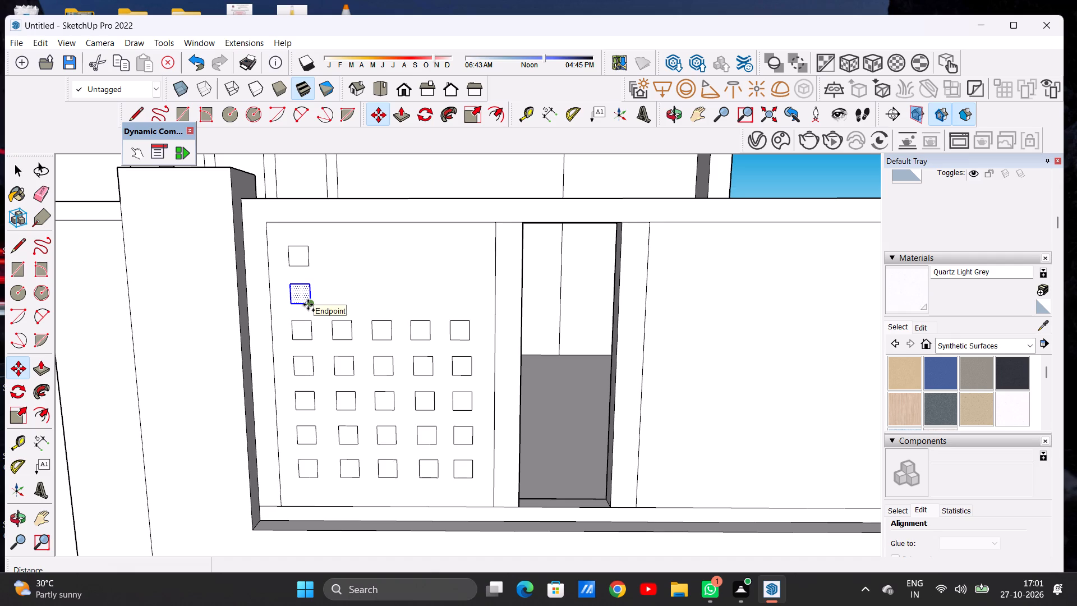
left_click(308, 305)
scroll(349, 303, "up", 6)
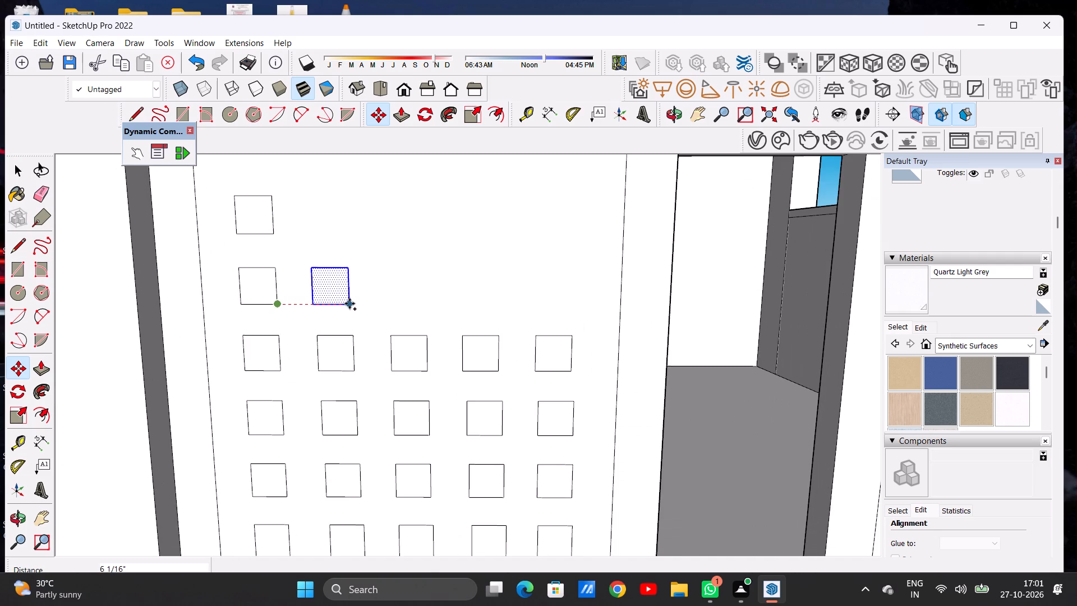
left_click(352, 304)
left_click(349, 303)
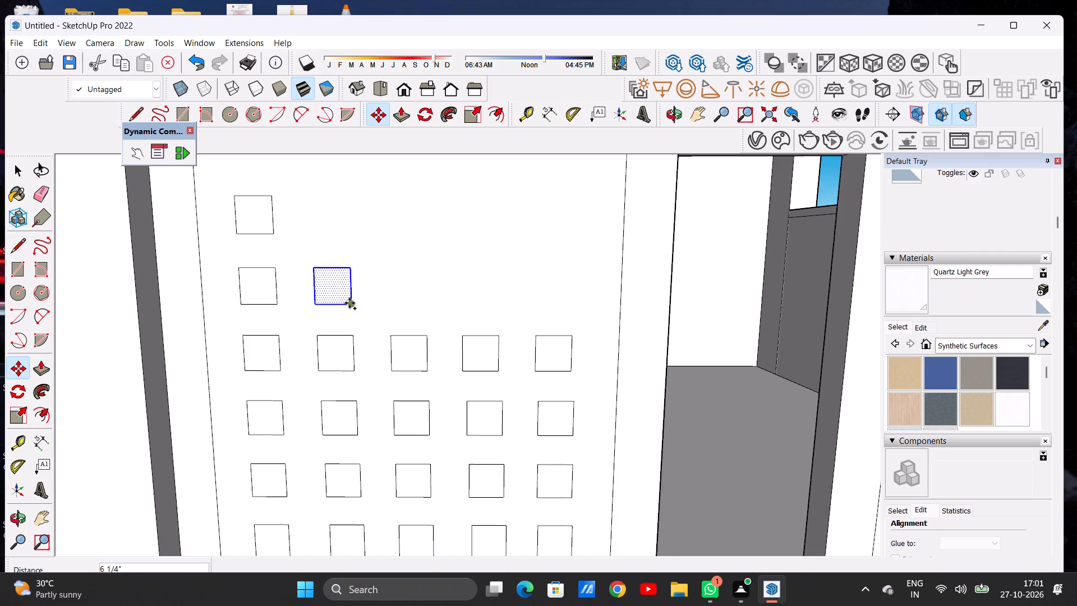
left_click(426, 304)
left_click(426, 304)
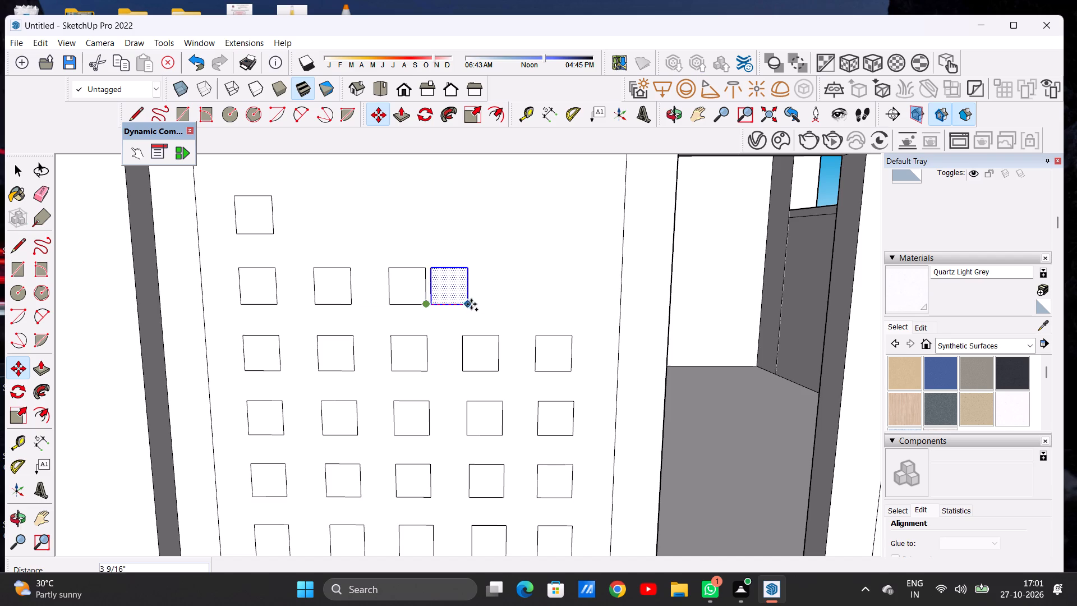
left_click(498, 305)
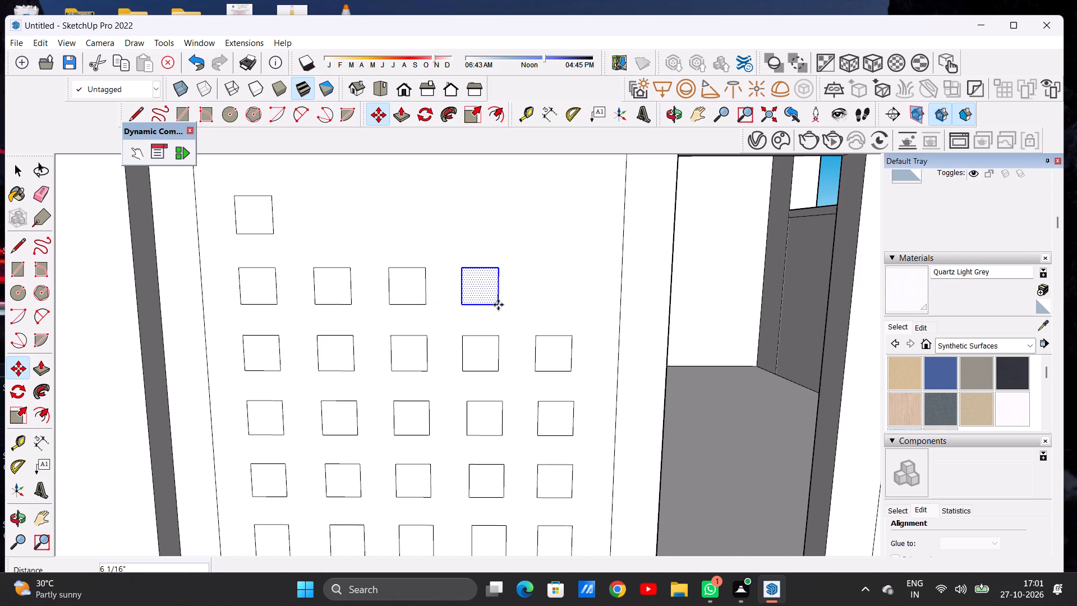
left_click(498, 305)
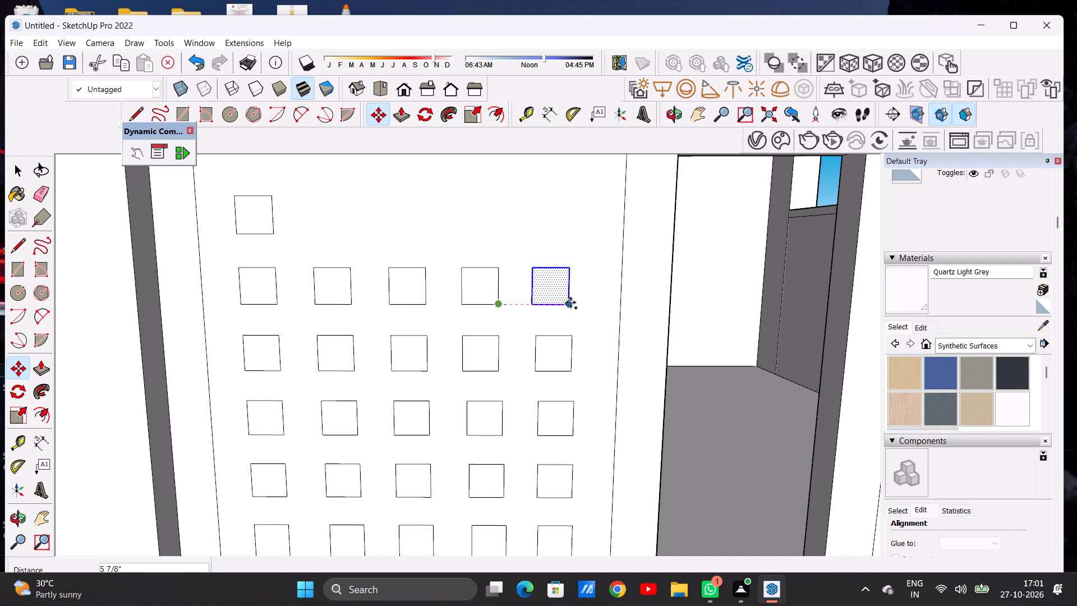
left_click(572, 304)
Copy the column's top square sideways four times, about 6 3/16", 6 1/4", 6" and 5 15/16" apart, completing the seventh row.
key("space")
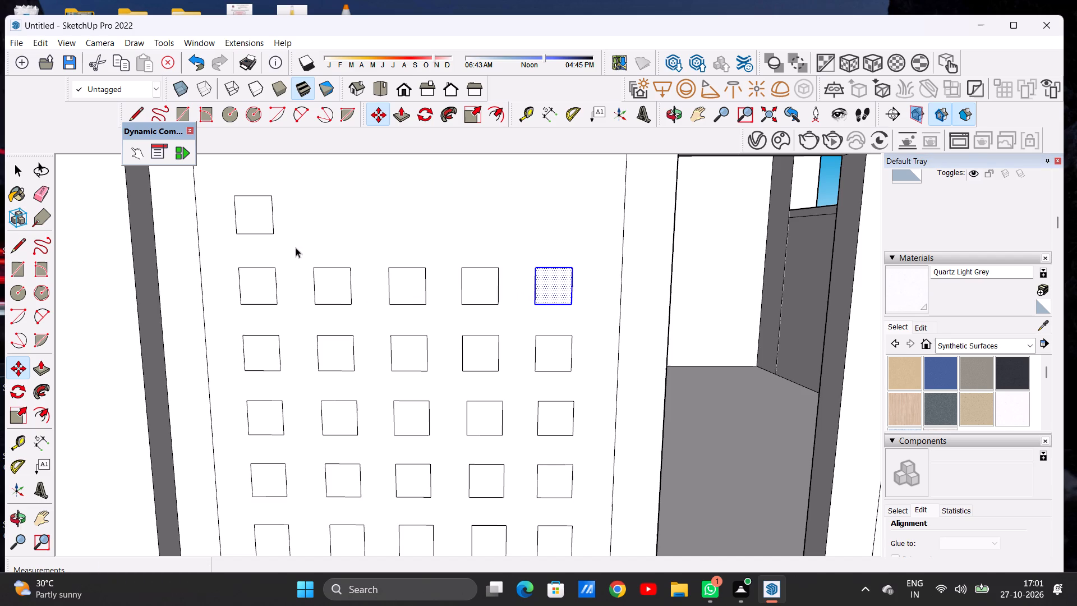
double_click(256, 222)
key("m")
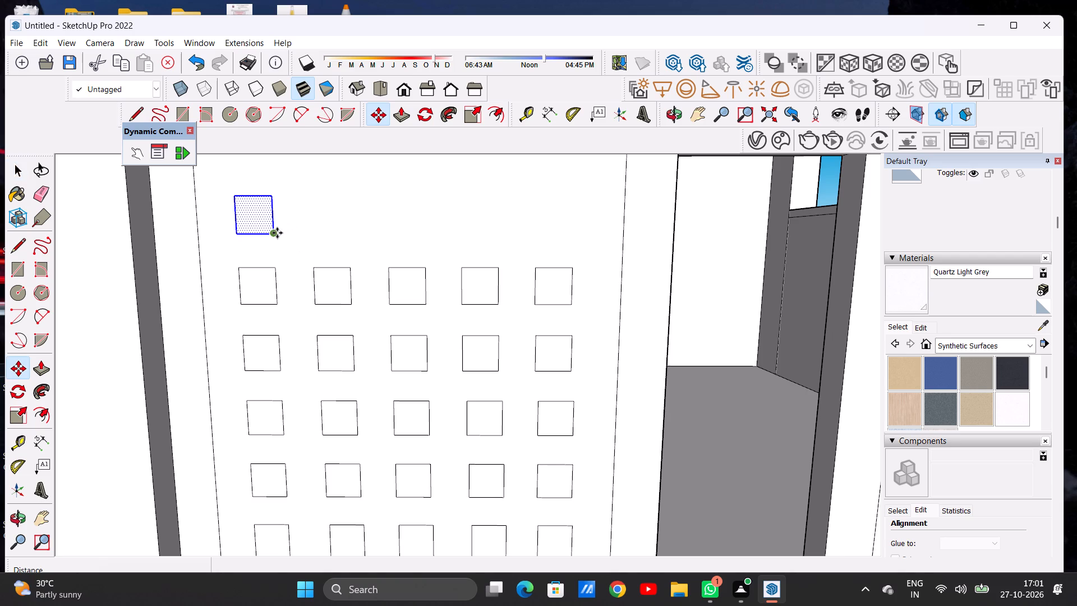
left_click(277, 233)
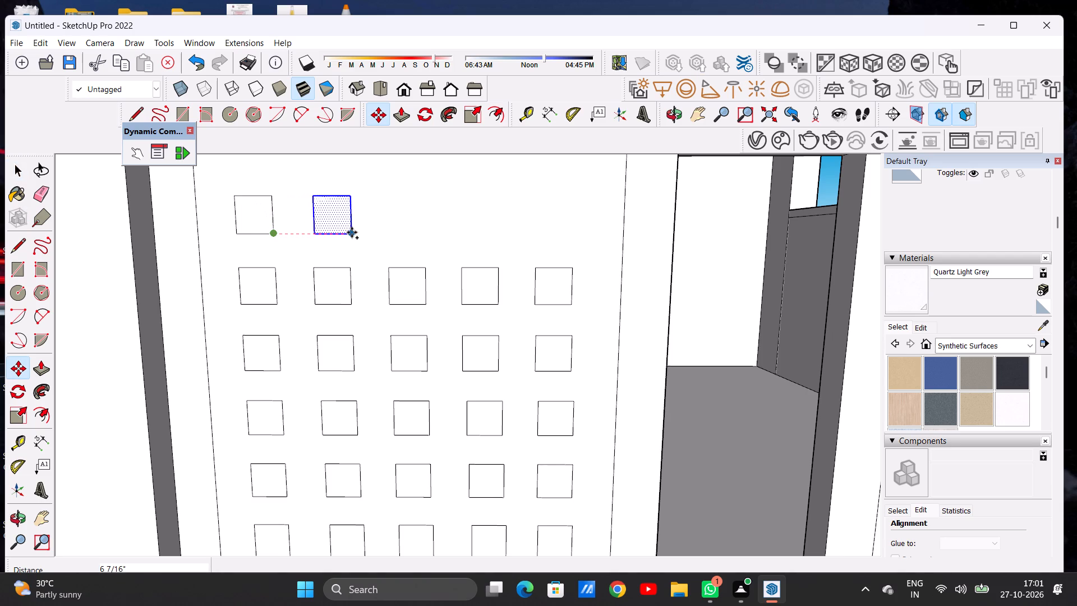
left_click(348, 232)
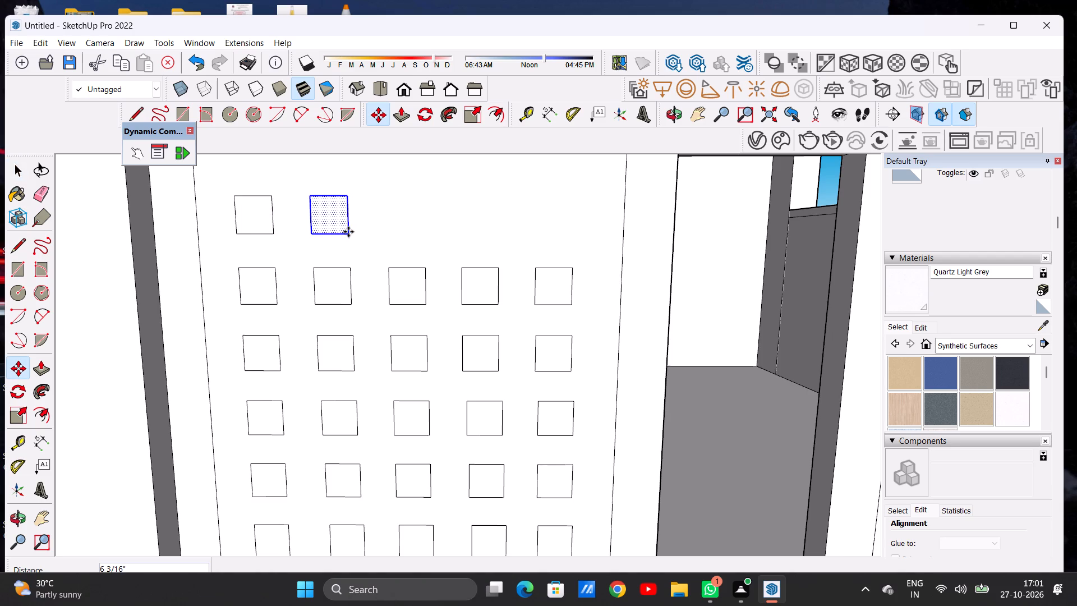
left_click(348, 232)
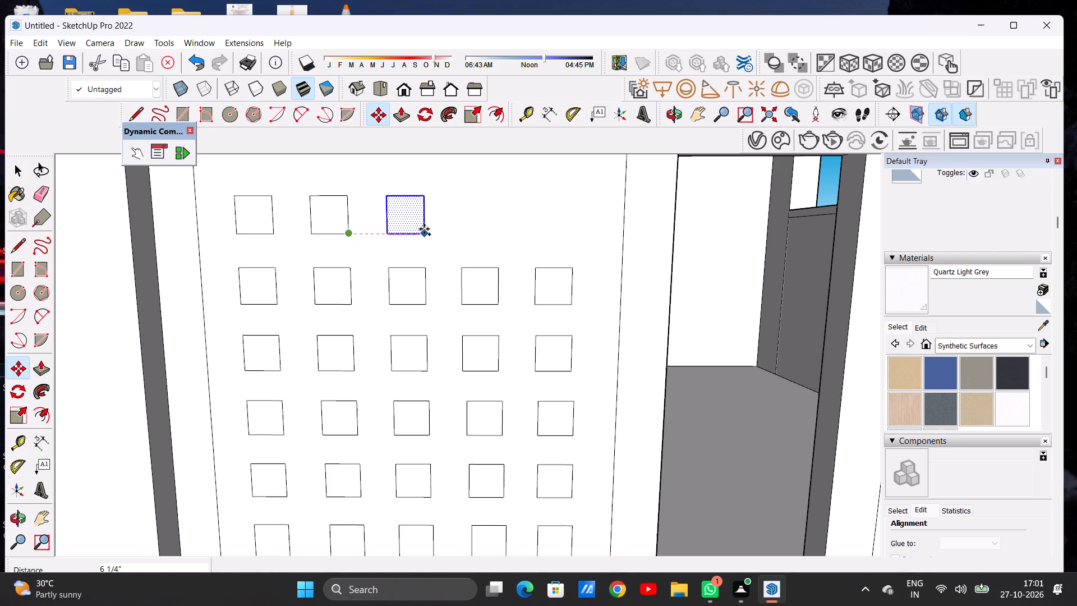
left_click(424, 229)
scroll(372, 236, "down", 5)
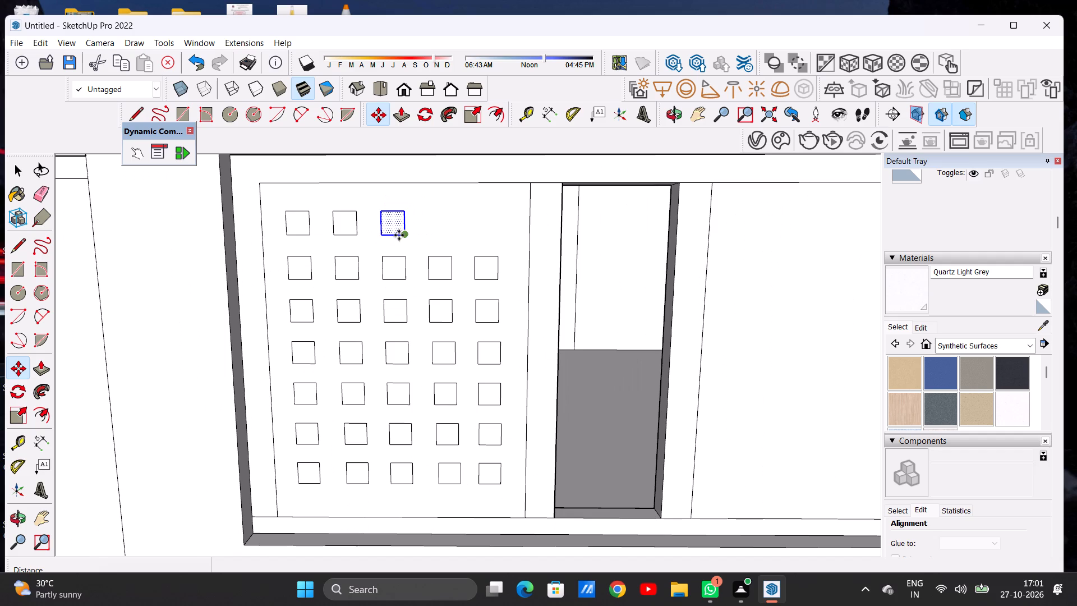
left_click(406, 234)
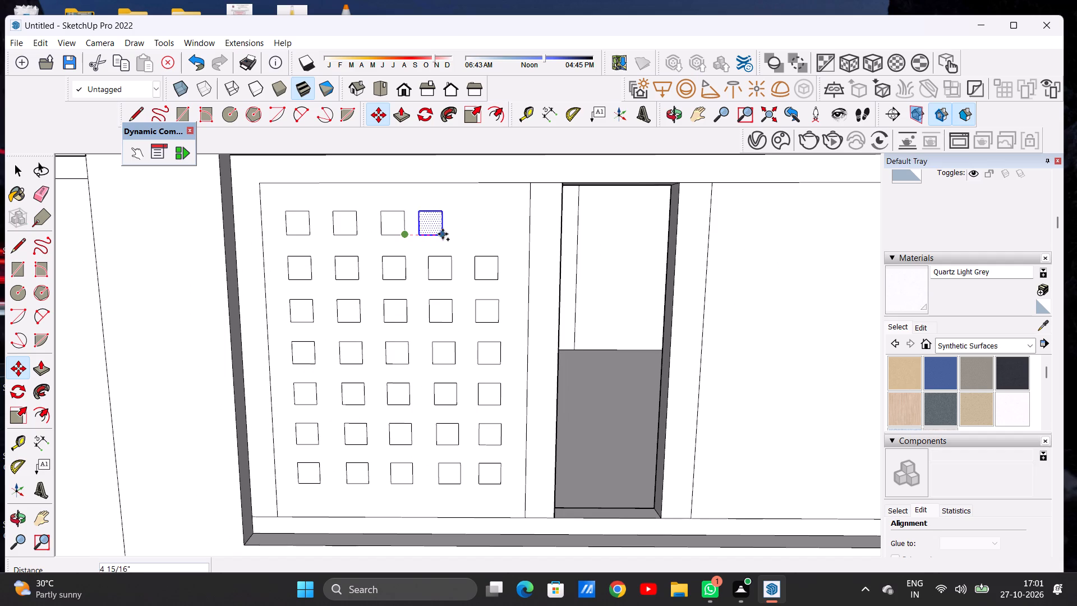
left_click(450, 234)
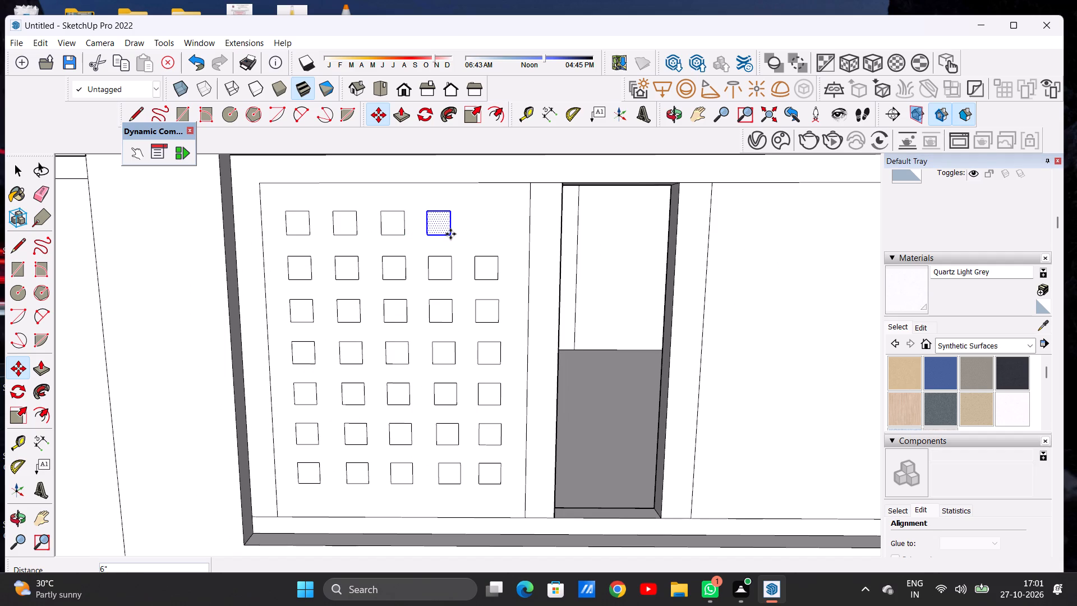
left_click(450, 234)
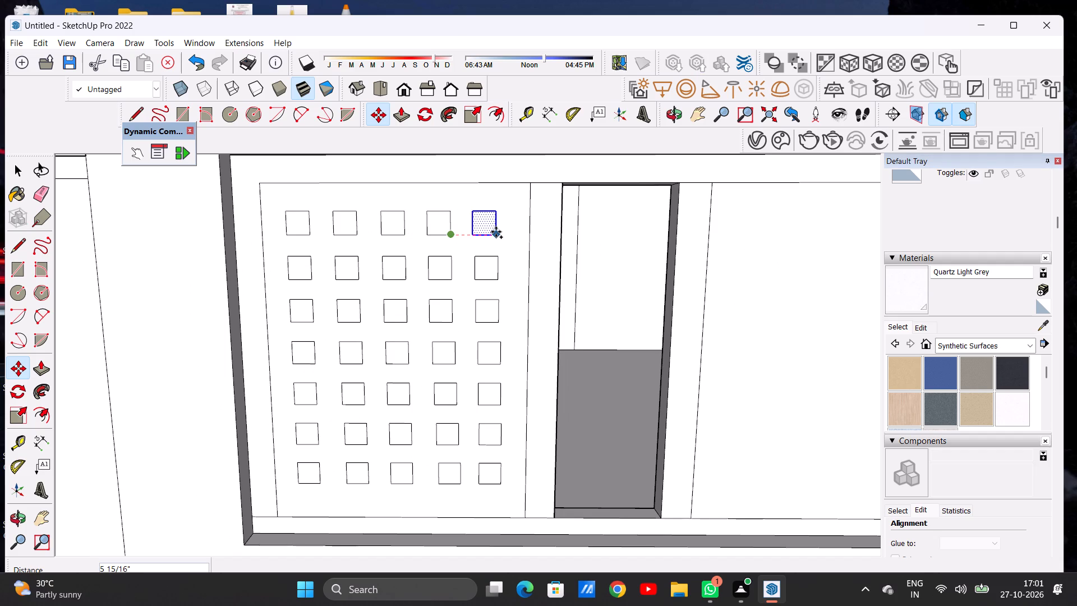
left_click(496, 232)
key("space")
Examine the gate panel's grid of squares up close and in relation to the boundary wall and house front.
scroll(370, 250, "down", 15)
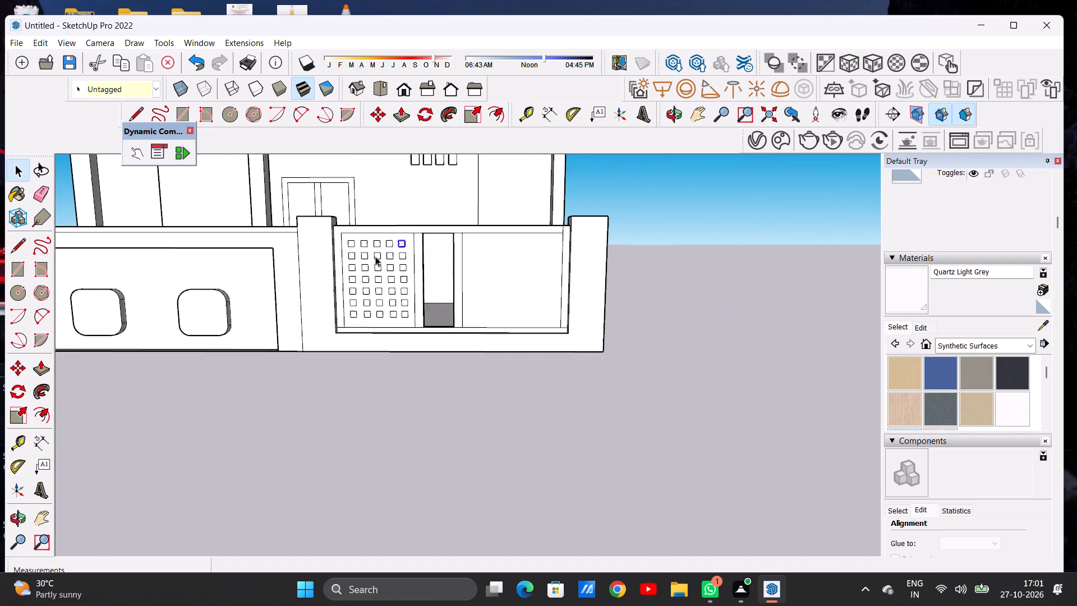
scroll(375, 256, "down", 4)
left_click(633, 217)
scroll(404, 235, "up", 9)
middle_click_drag(343, 277, 368, 299)
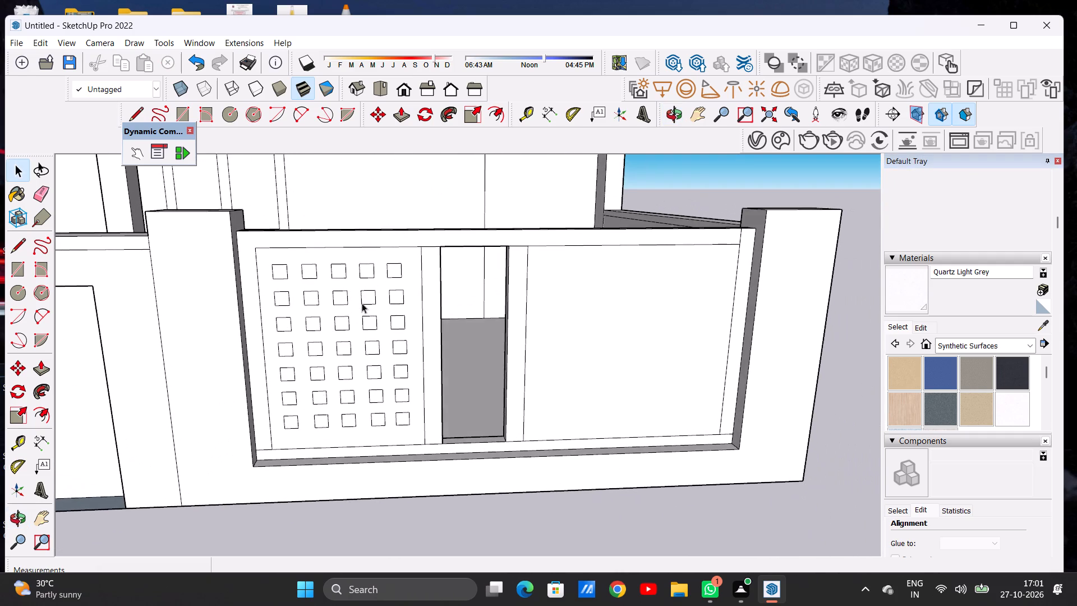
scroll(336, 312, "down", 9)
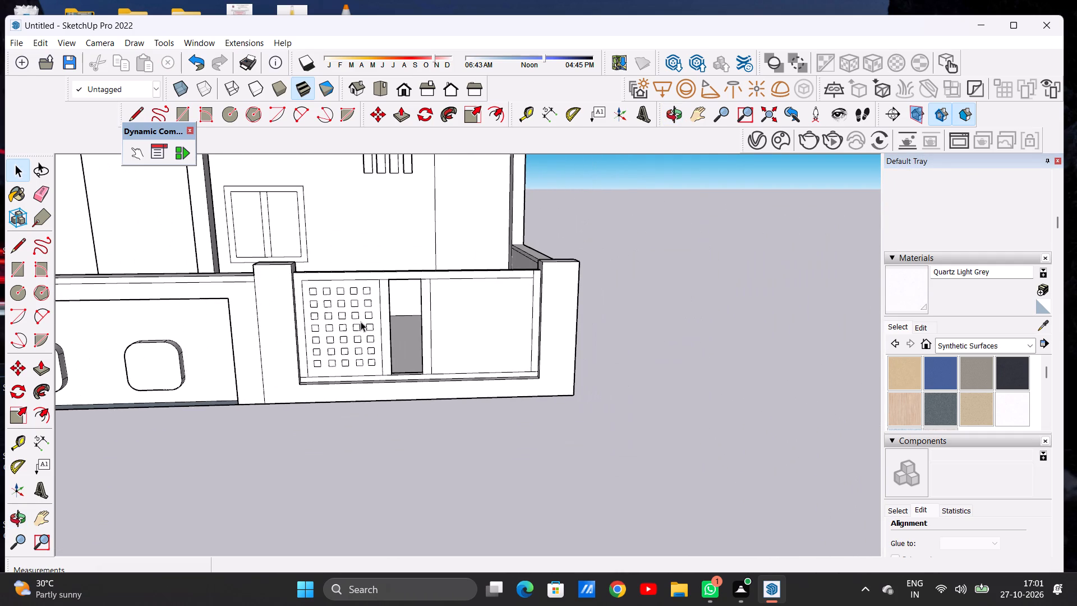
scroll(360, 322, "down", 5)
scroll(412, 316, "up", 6)
scroll(422, 330, "down", 5)
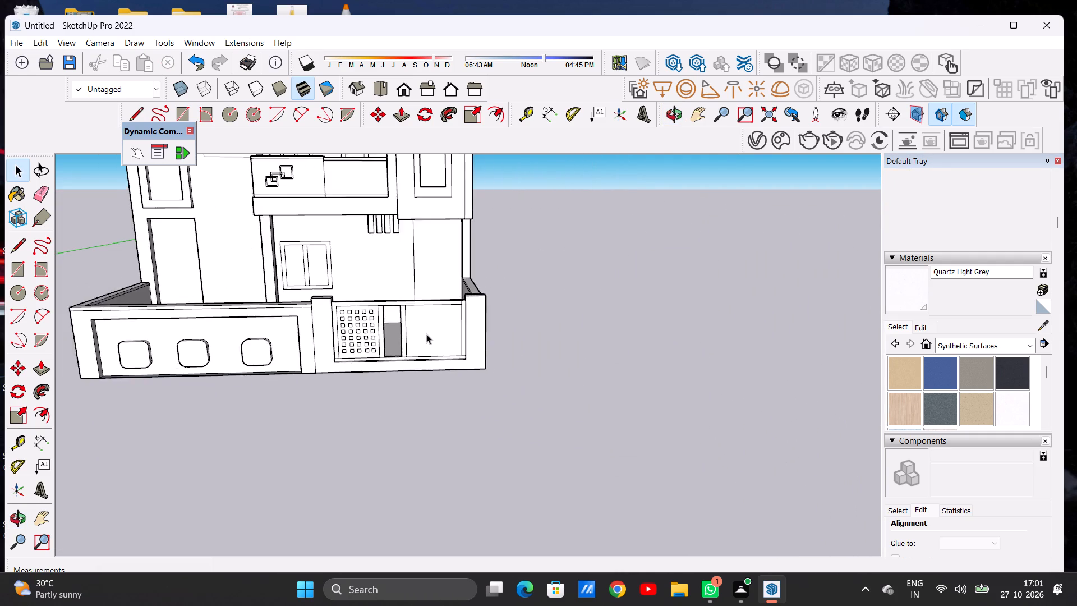
scroll(426, 334, "down", 10)
scroll(418, 334, "up", 6)
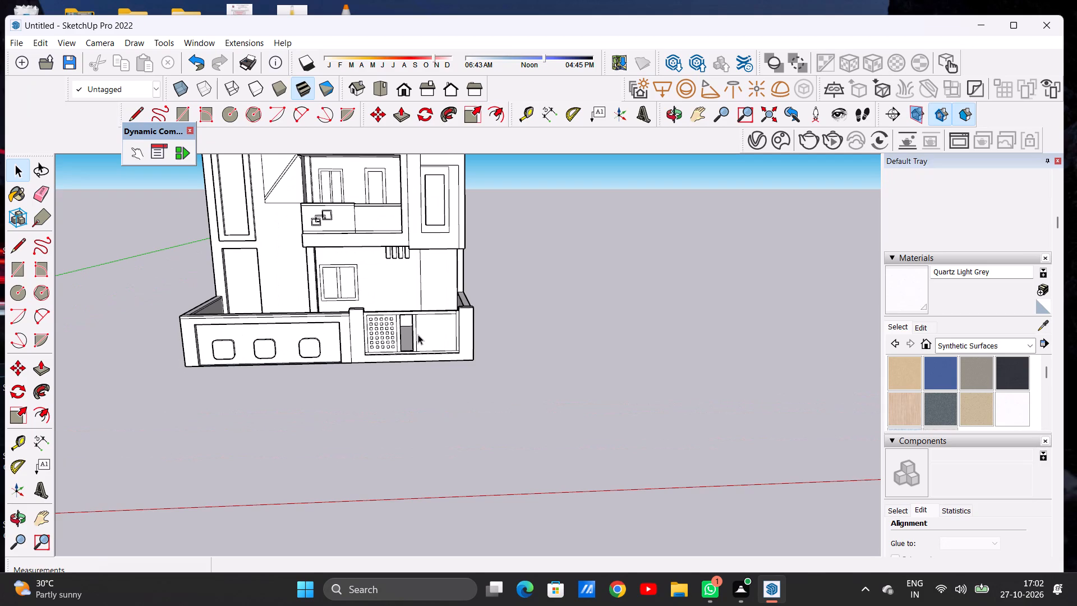
Raise the top face of the boundary wall pillar beside the patterned gate panel by about 1 5/8".
scroll(450, 322, "up", 9)
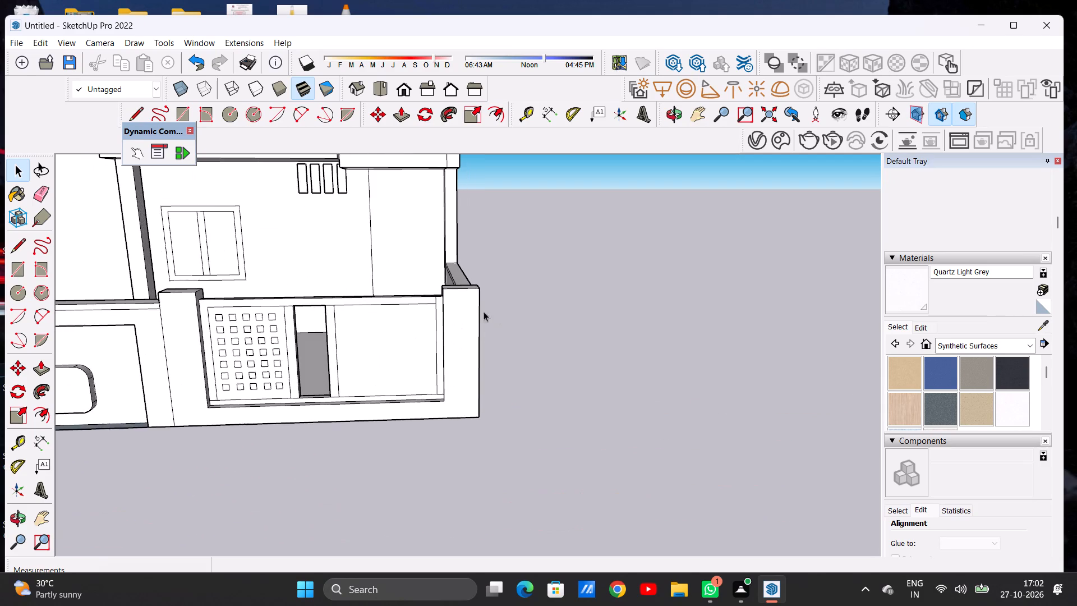
middle_click_drag(426, 302, 434, 332)
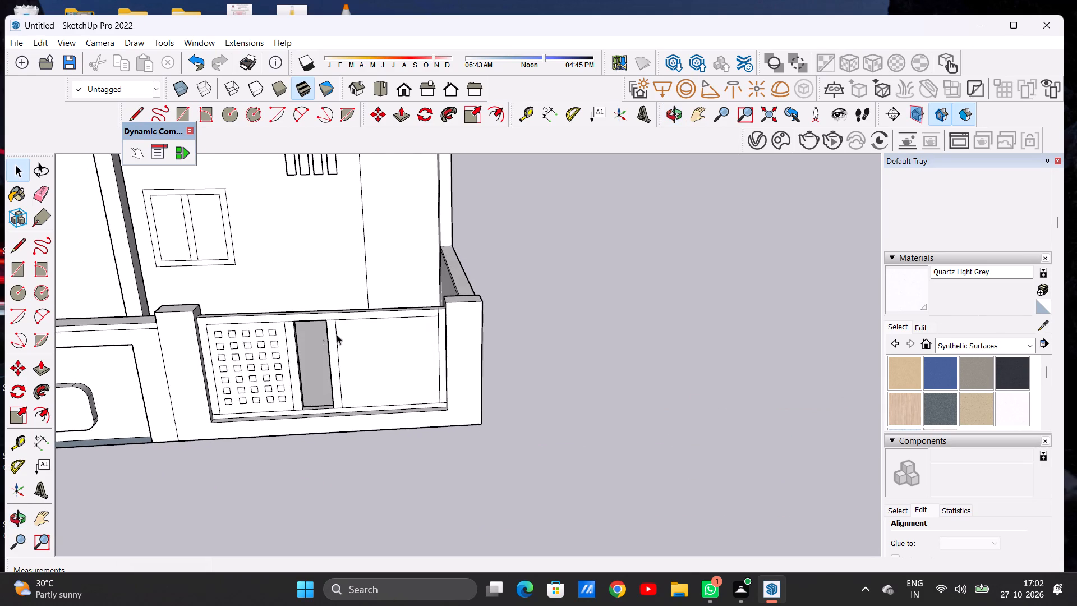
scroll(350, 314, "down", 6)
scroll(276, 318, "up", 12)
key("p")
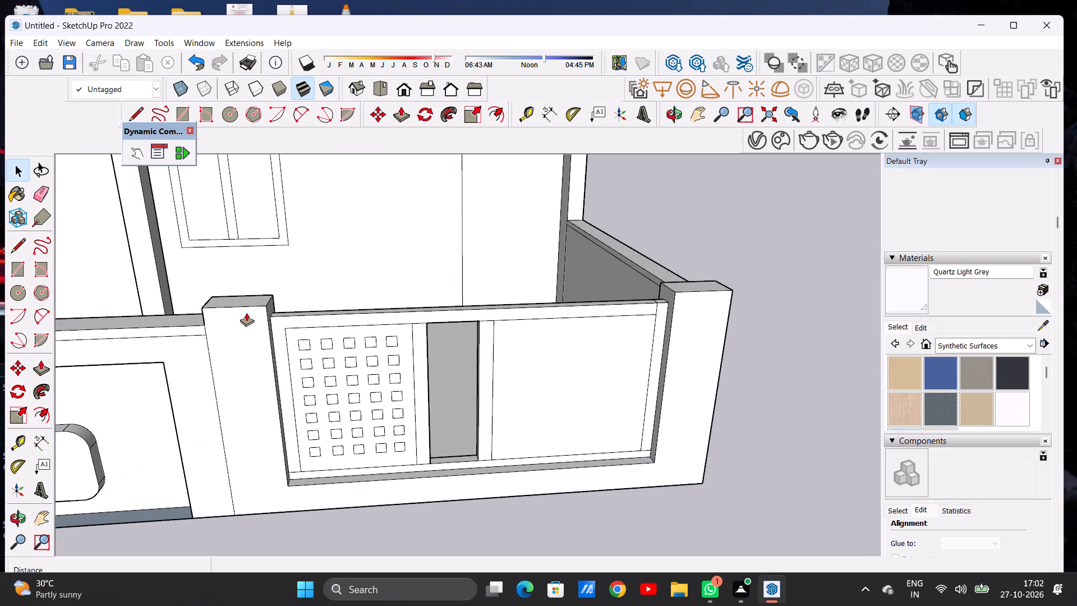
scroll(241, 291, "down", 6)
scroll(251, 295, "up", 1)
middle_click_drag(249, 300, 223, 350)
scroll(237, 297, "up", 2)
scroll(237, 297, "down", 2)
scroll(237, 297, "up", 6)
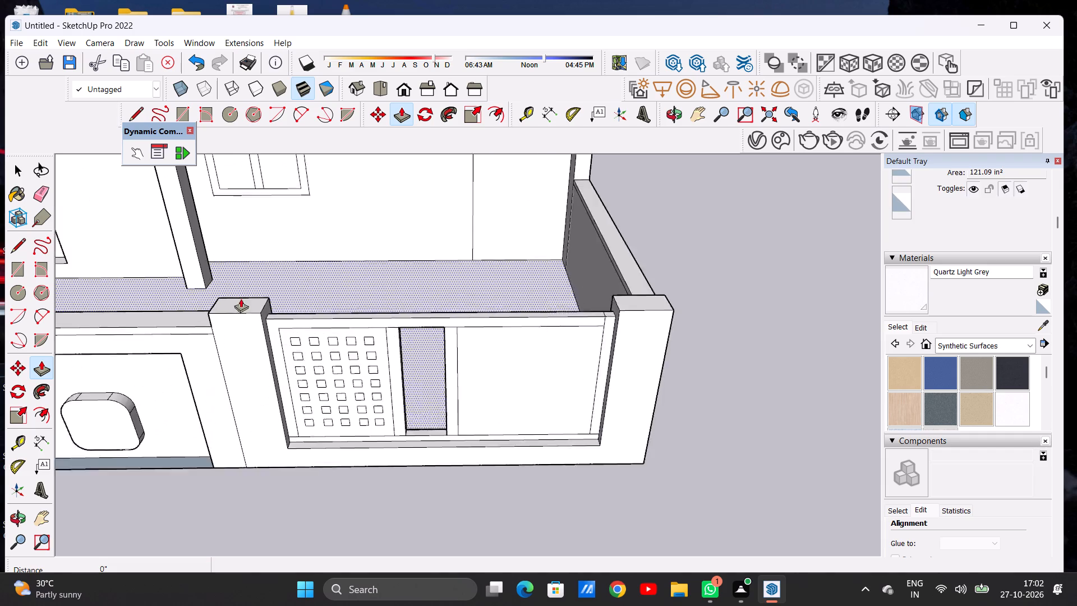
scroll(241, 299, "up", 6)
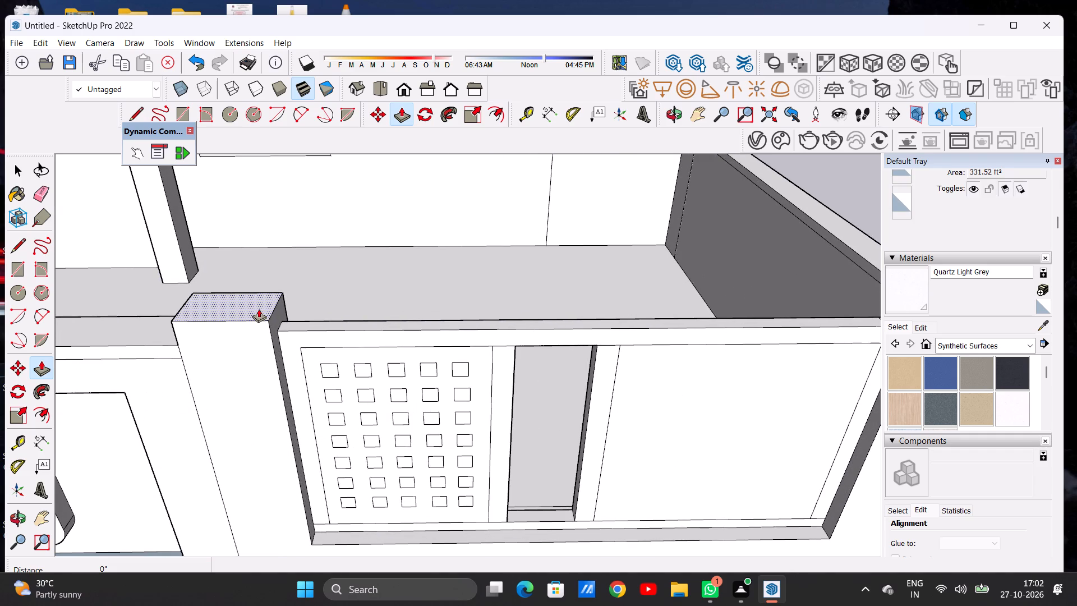
left_click(259, 309)
left_click(256, 301)
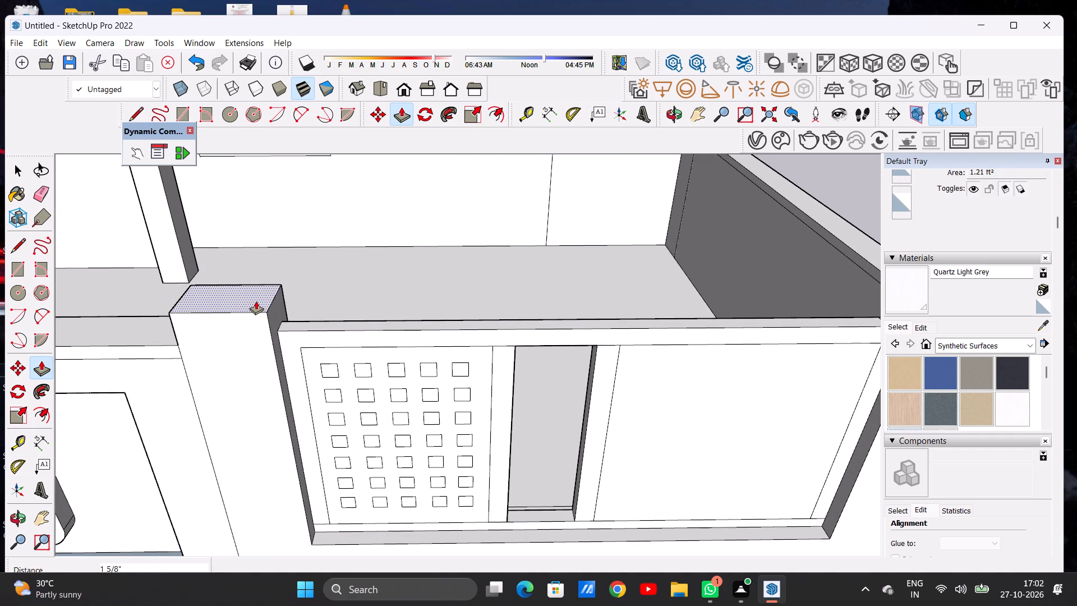
Raise the top face of the boundary wall pillar beside the patterned gate panel by about 2 11/16" as a cap layer.
left_click(254, 300)
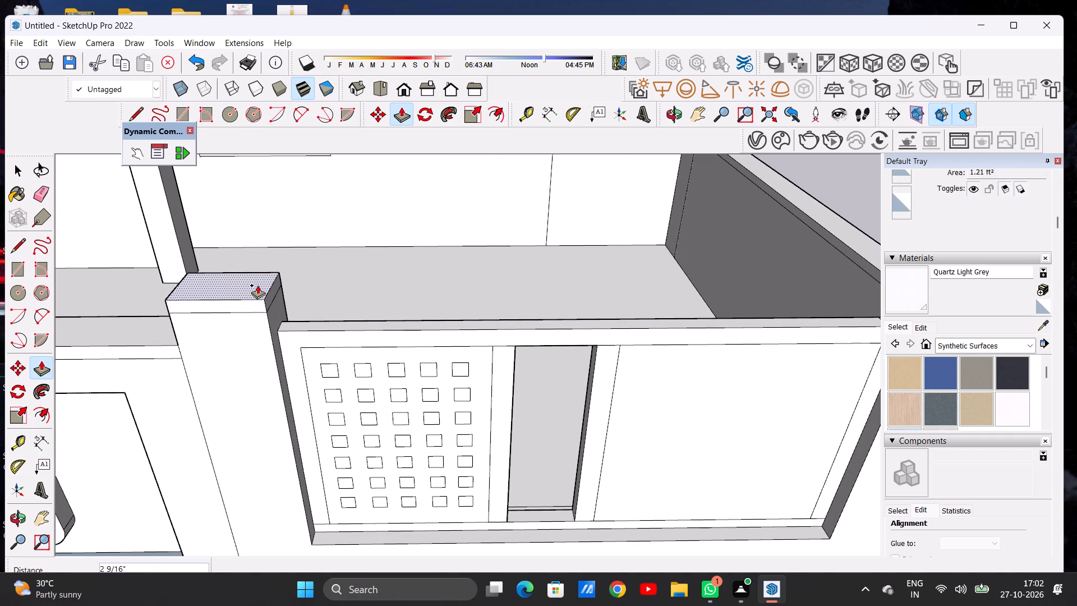
left_click(257, 285)
Raise the corner pillar's top face by 1 5/8", level with the seam below the other pillar's cap.
scroll(154, 325, "down", 1)
scroll(154, 326, "up", 1)
scroll(154, 326, "down", 8)
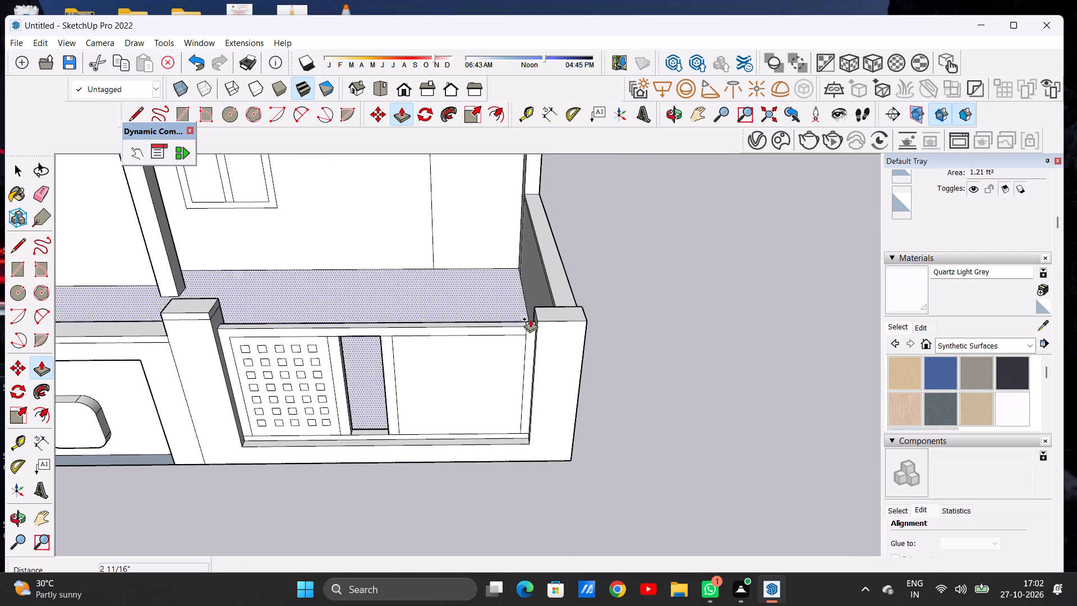
scroll(554, 311, "up", 6)
key("space")
key("p")
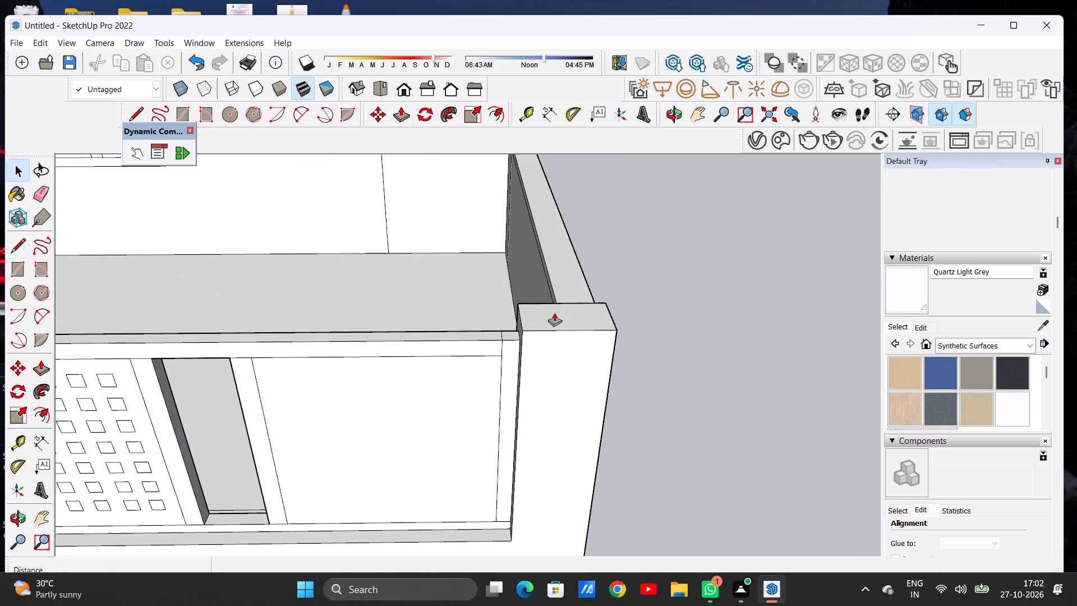
scroll(531, 320, "up", 1)
scroll(531, 320, "down", 1)
scroll(531, 320, "up", 3)
left_click(531, 320)
scroll(544, 305, "down", 3)
scroll(544, 305, "up", 2)
scroll(544, 305, "down", 2)
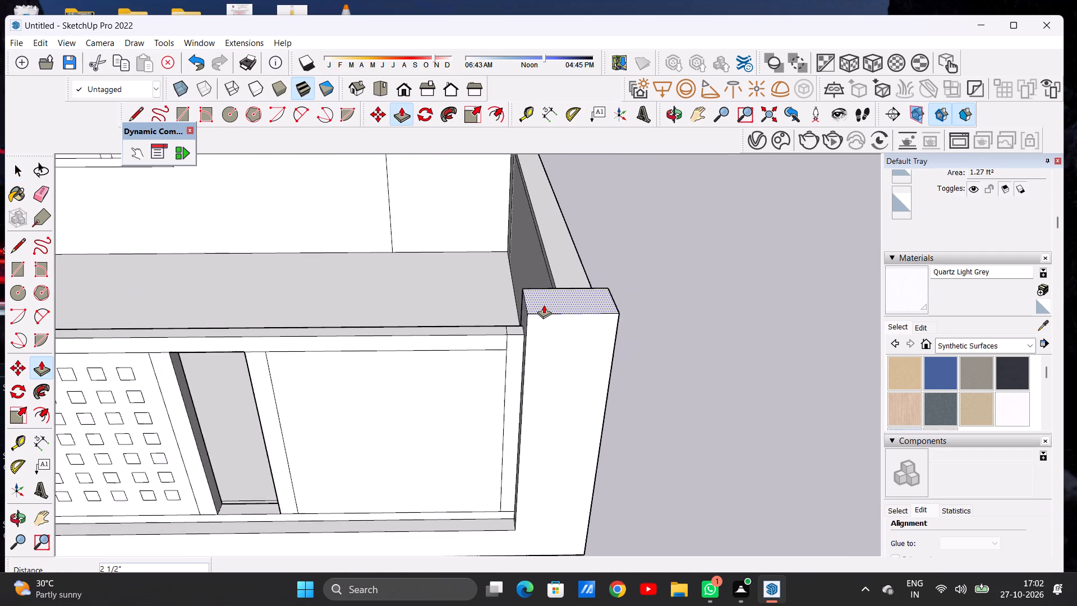
scroll(544, 305, "down", 8)
scroll(255, 315, "up", 12)
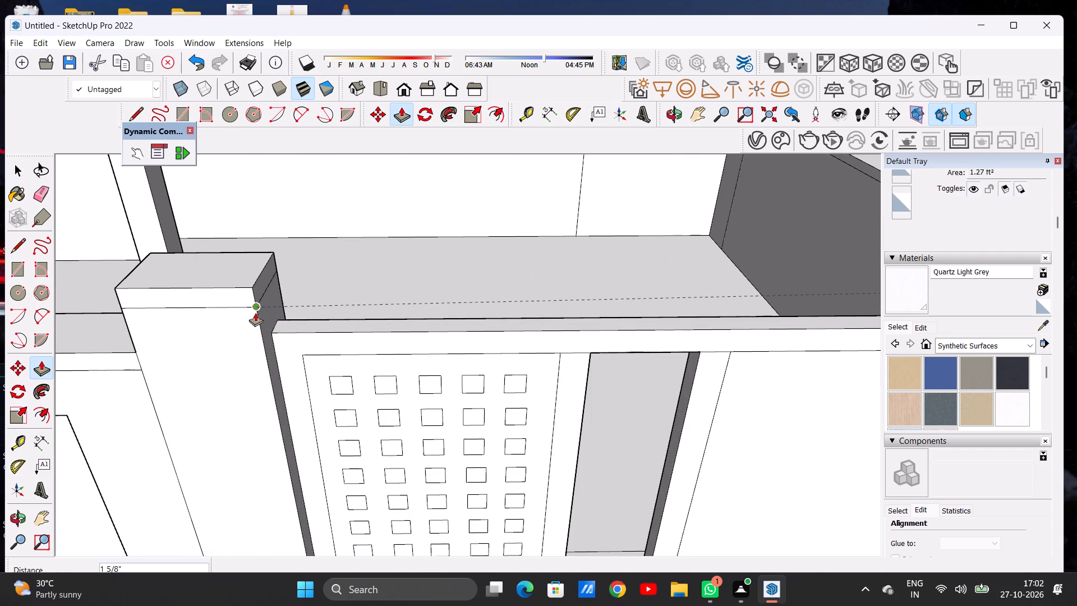
left_click(255, 313)
Raise the corner pillar's top face another 2 11/16" to form a cap level with the other pillar's top.
scroll(246, 314, "down", 15)
scroll(526, 310, "up", 13)
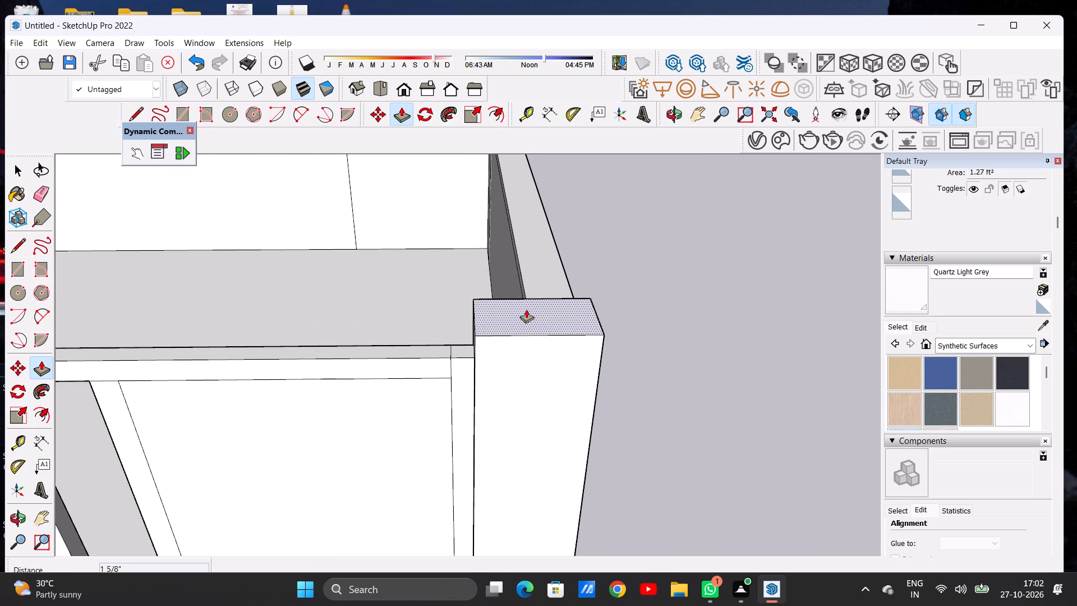
left_click(512, 315)
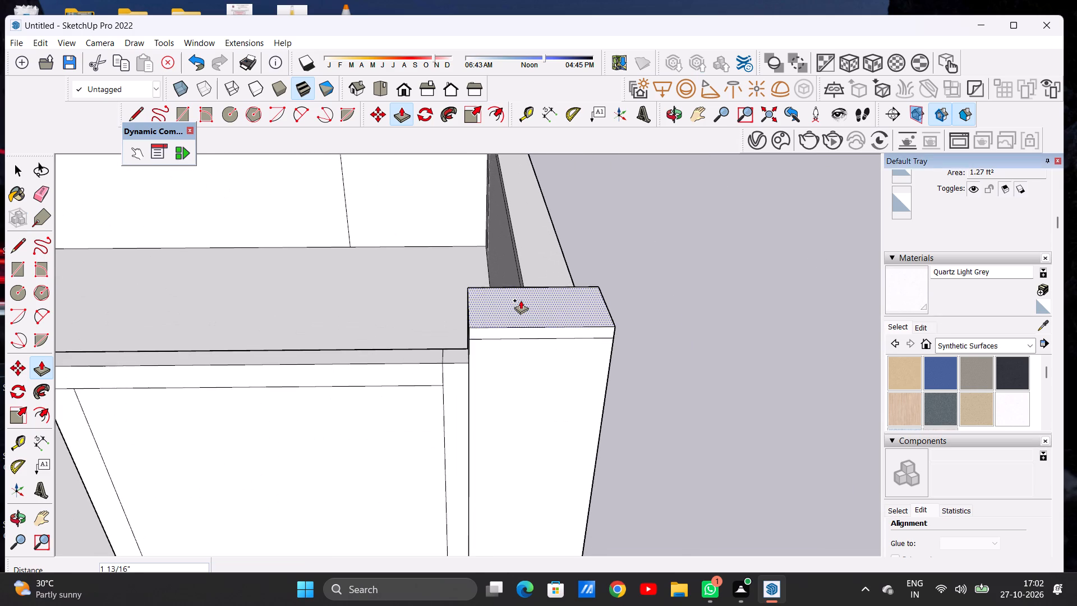
scroll(521, 300, "down", 9)
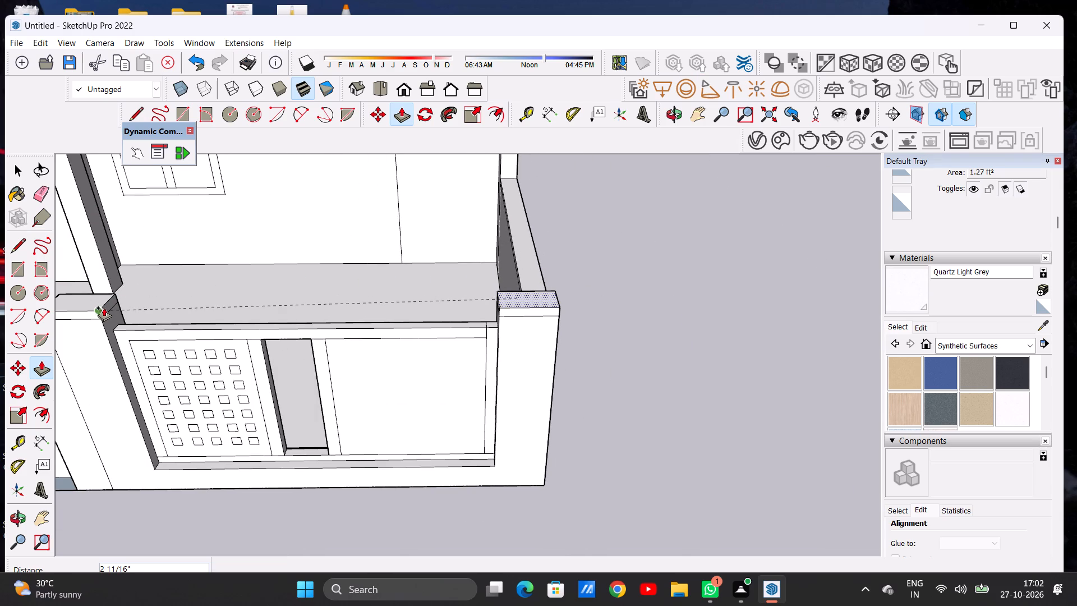
left_click(104, 307)
key("space")
Pull the cap of the pillar beside the patterned panel outward at the front, and by about 1 1/2" on its gate side.
scroll(286, 339, "down", 13)
scroll(447, 336, "up", 1)
scroll(446, 336, "down", 1)
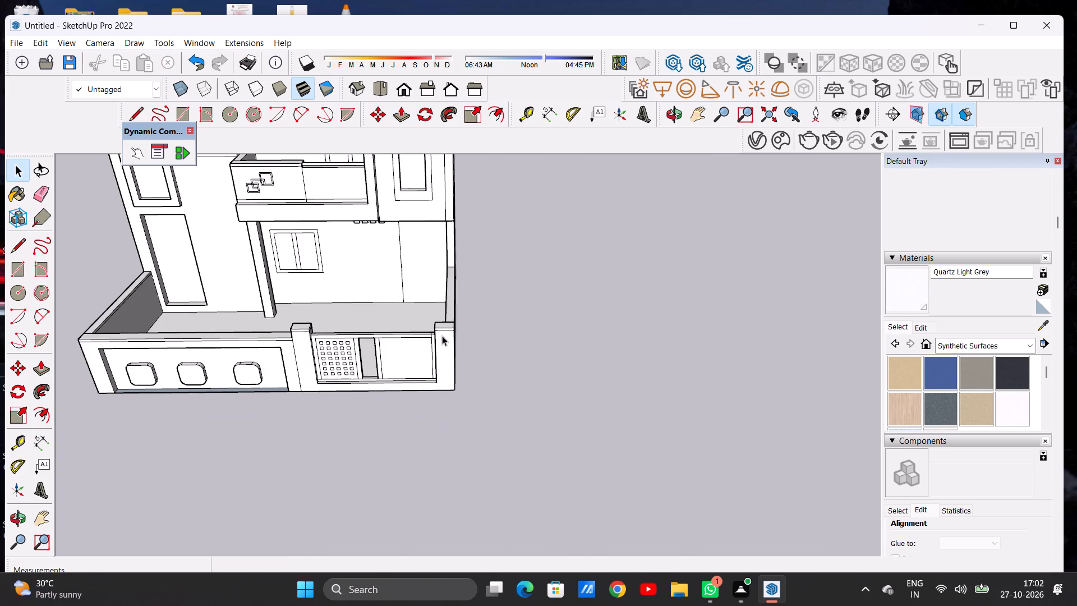
middle_click_drag(359, 343, 384, 267)
scroll(291, 328, "up", 6)
middle_click_drag(324, 322, 323, 321)
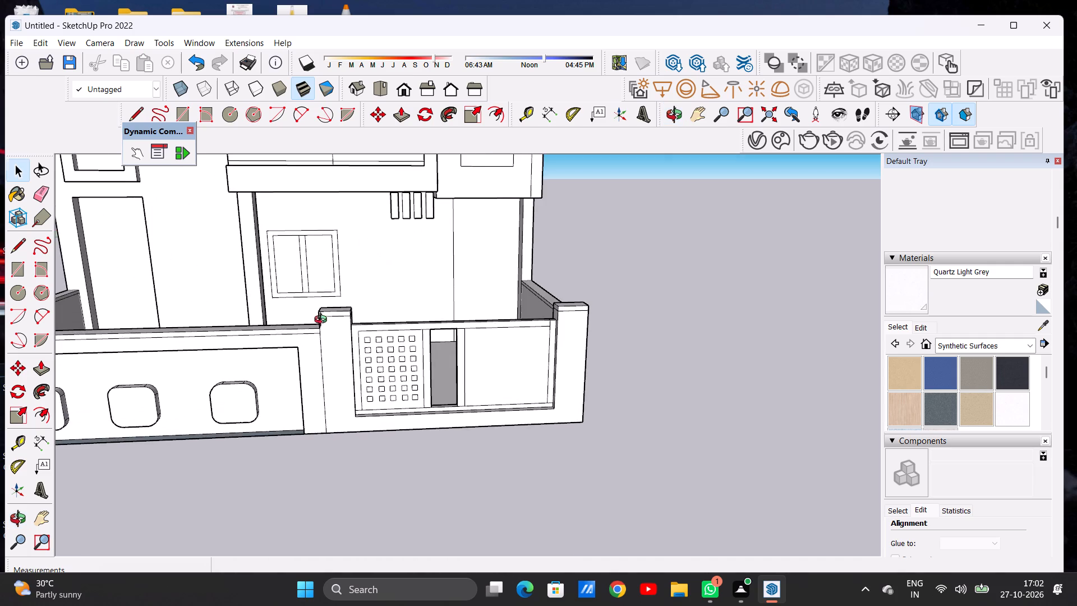
middle_click_drag(323, 321, 261, 325)
scroll(334, 338, "down", 5)
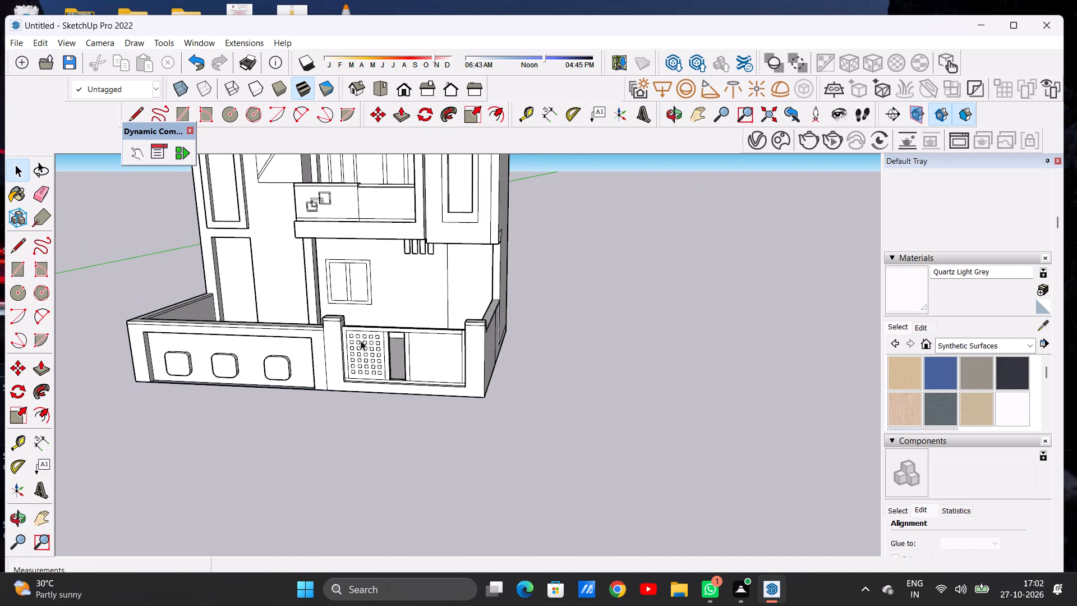
scroll(332, 345, "up", 5)
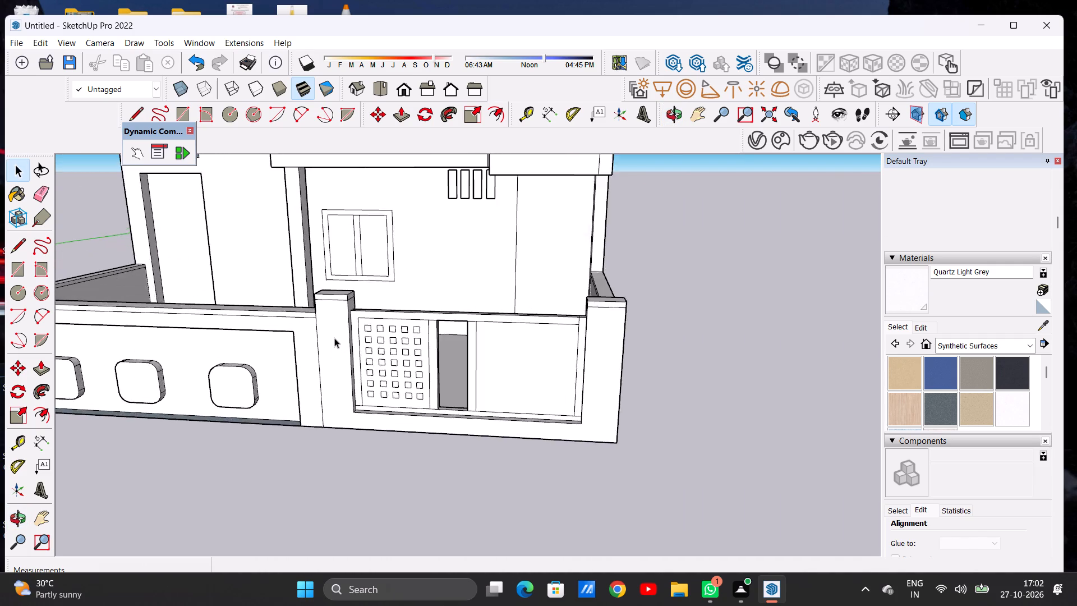
scroll(334, 338, "up", 4)
scroll(323, 313, "down", 1)
scroll(323, 313, "up", 11)
middle_click_drag(349, 289, 274, 324)
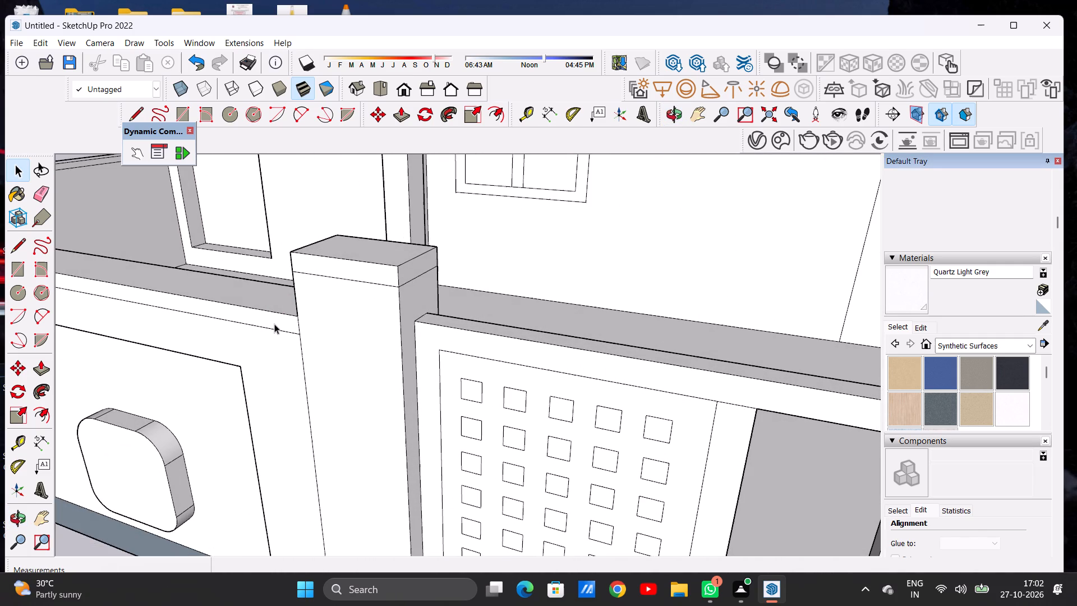
key("p")
scroll(342, 280, "up", 7)
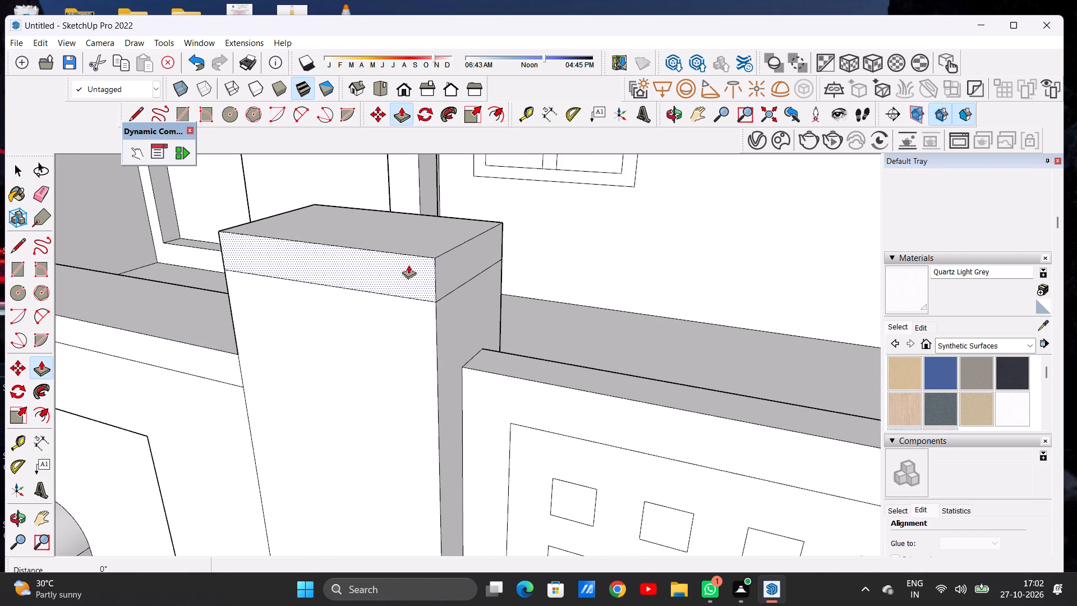
left_click(408, 265)
left_click(397, 282)
left_click(434, 274)
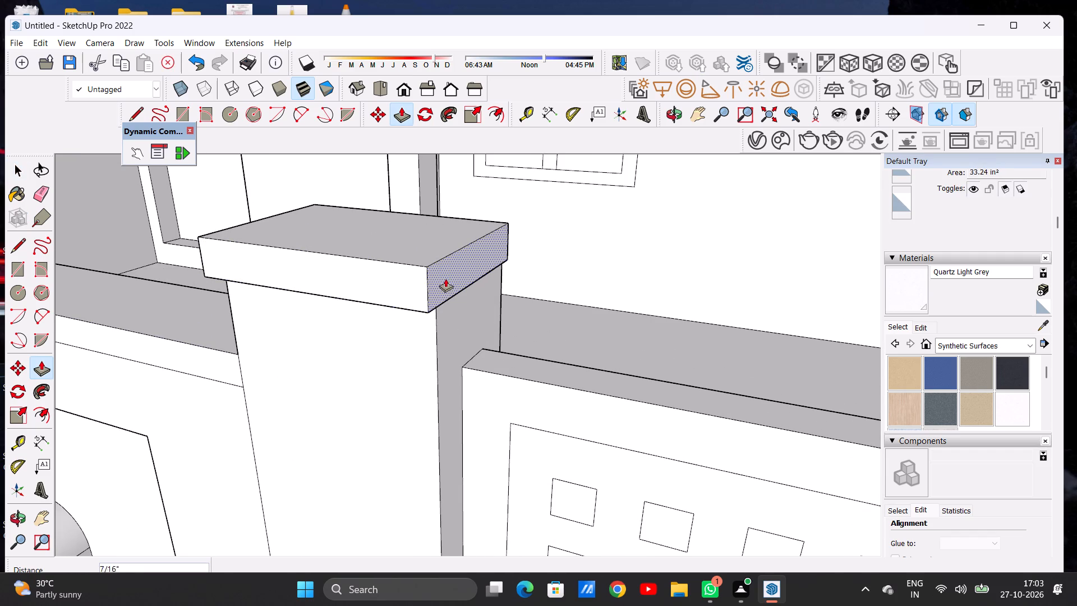
left_click(457, 281)
Extend the same pillar cap by about 1 13/16" on the side facing the long boundary wall.
scroll(403, 274, "down", 14)
middle_click_drag(306, 283, 541, 283)
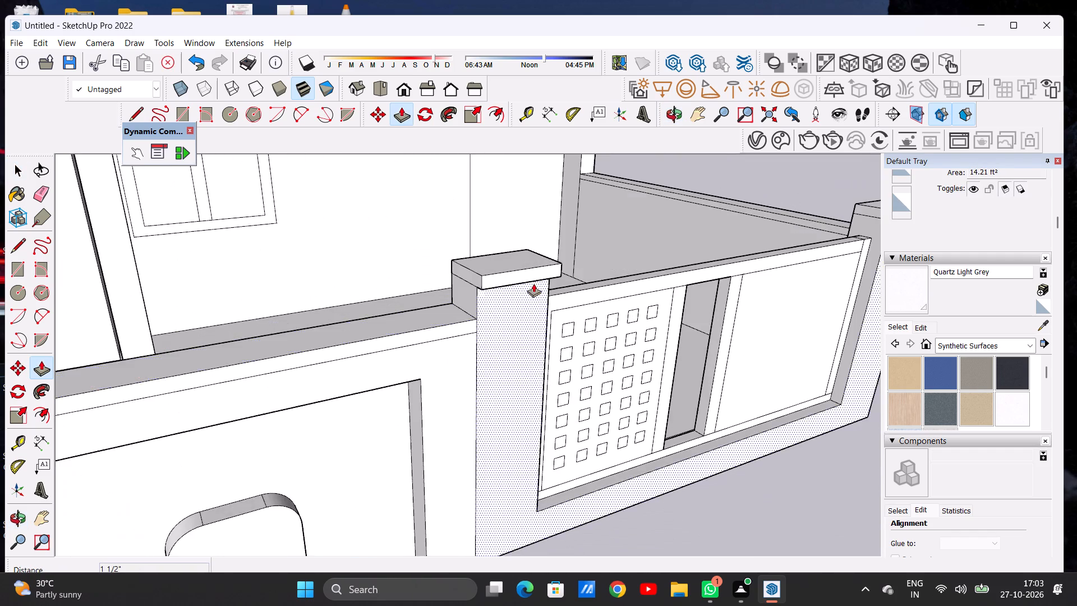
scroll(490, 286, "up", 6)
left_click(467, 272)
left_click(452, 277)
scroll(370, 291, "down", 2)
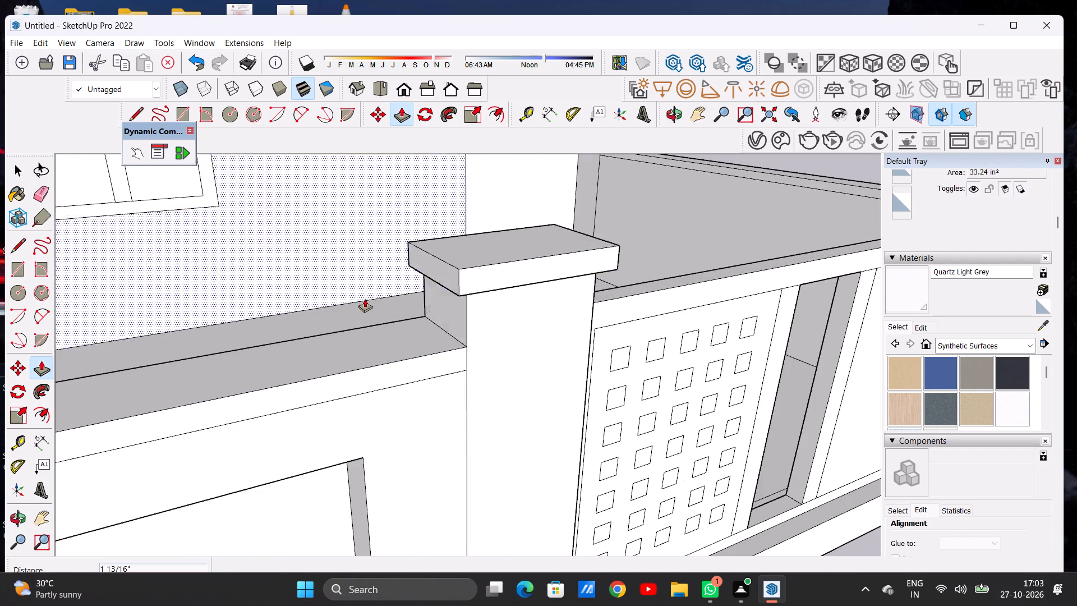
Pull the corner pillar's cap outward at the front, and by about 1 11/16" on its outer side.
scroll(365, 299, "down", 17)
middle_click_drag(413, 299, 314, 286)
scroll(460, 277, "up", 12)
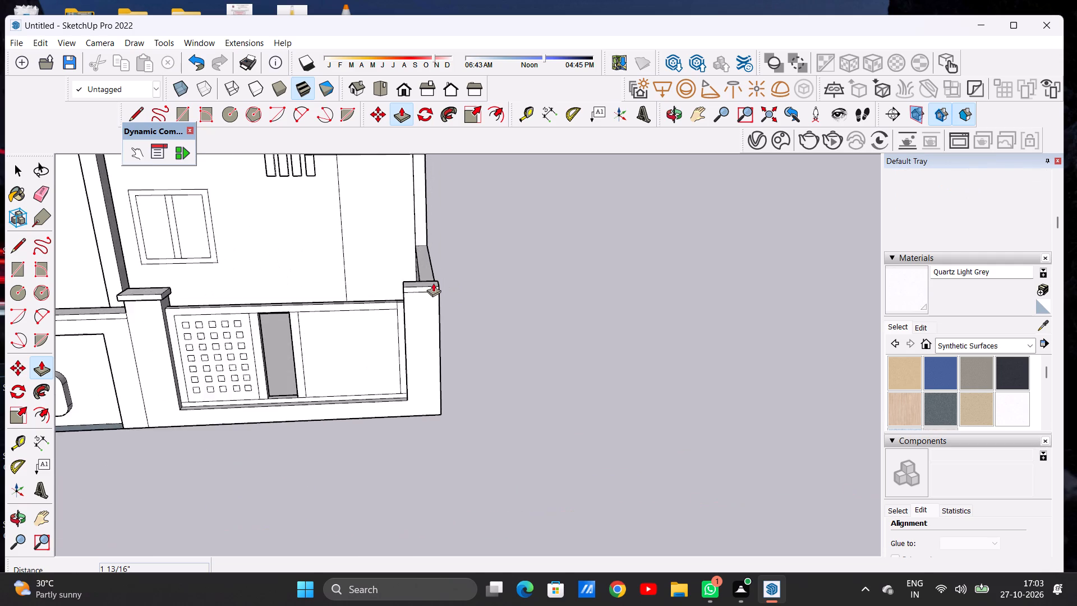
scroll(433, 283, "up", 7)
scroll(433, 283, "down", 1)
scroll(433, 283, "up", 7)
scroll(435, 305, "down", 1)
middle_click_drag(392, 314, 331, 339)
scroll(407, 315, "up", 3)
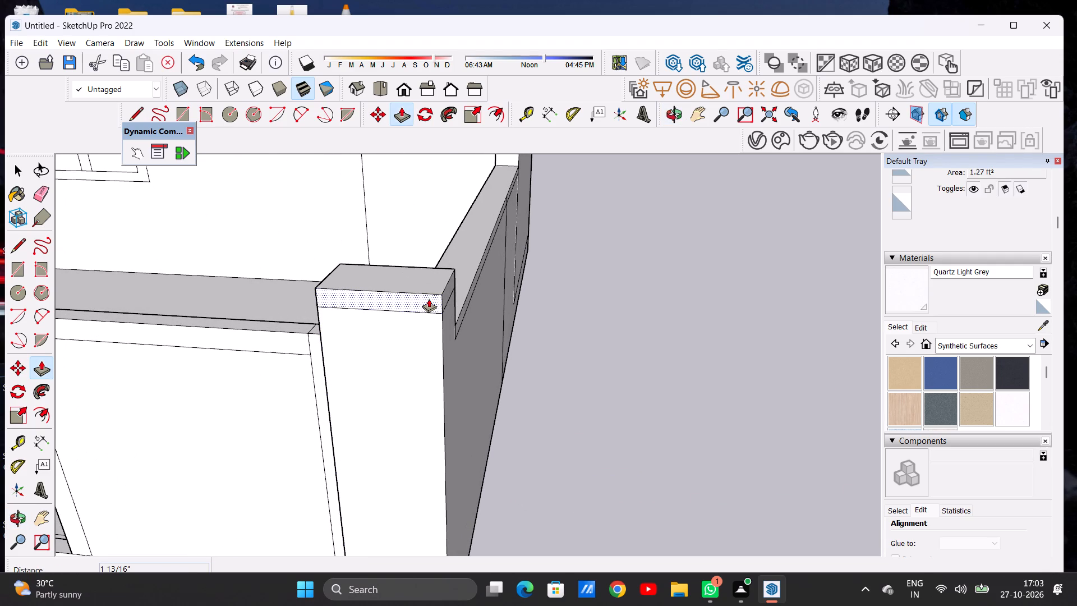
left_click(429, 299)
left_click(422, 306)
middle_click_drag(418, 318, 384, 329)
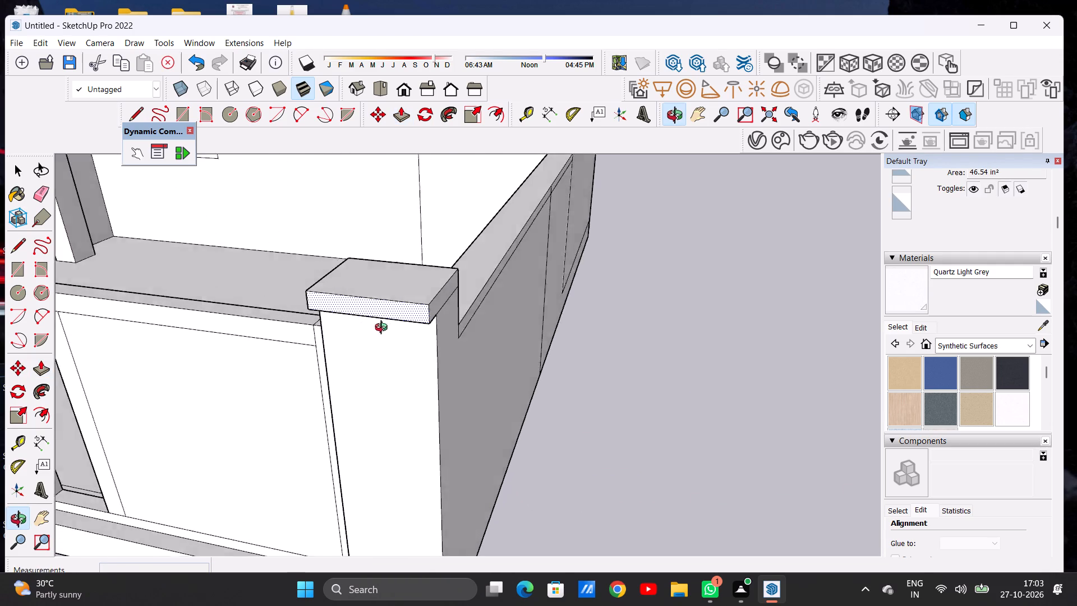
middle_click_drag(384, 329, 372, 346)
scroll(441, 302, "up", 4)
left_click(435, 304)
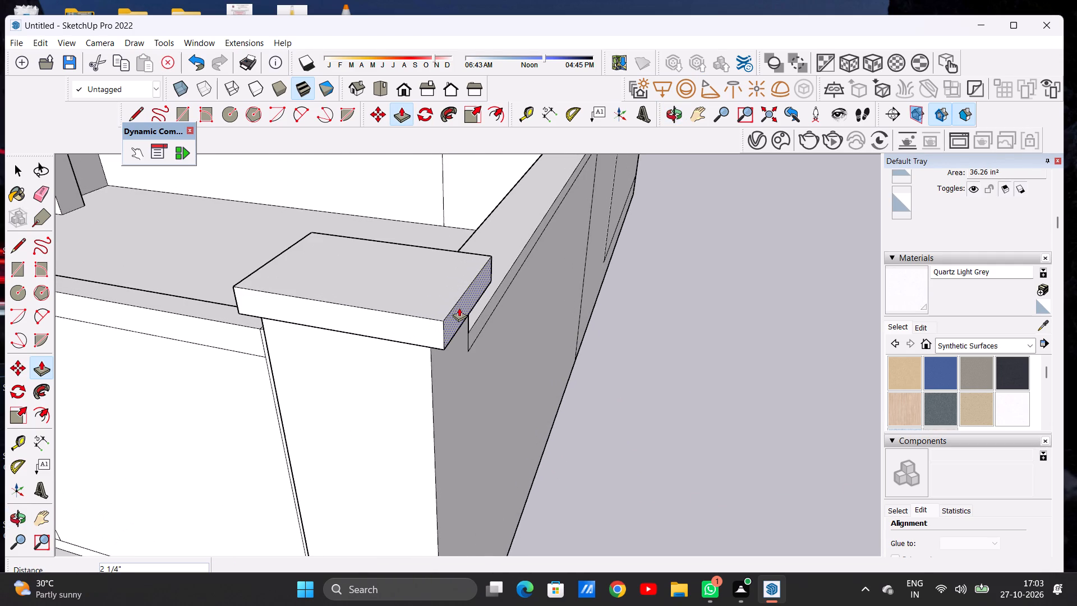
left_click(454, 305)
Extend the corner pillar's cap by about 1 9/16" on its gate-facing side.
scroll(454, 305, "down", 5)
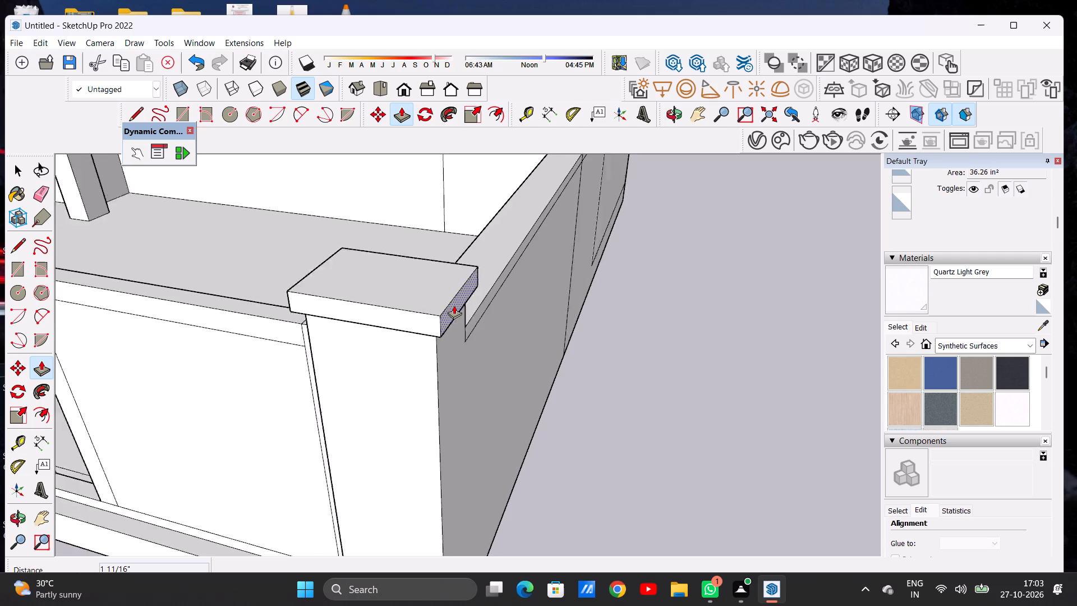
scroll(454, 305, "down", 4)
middle_click_drag(352, 305, 530, 305)
scroll(466, 314, "up", 10)
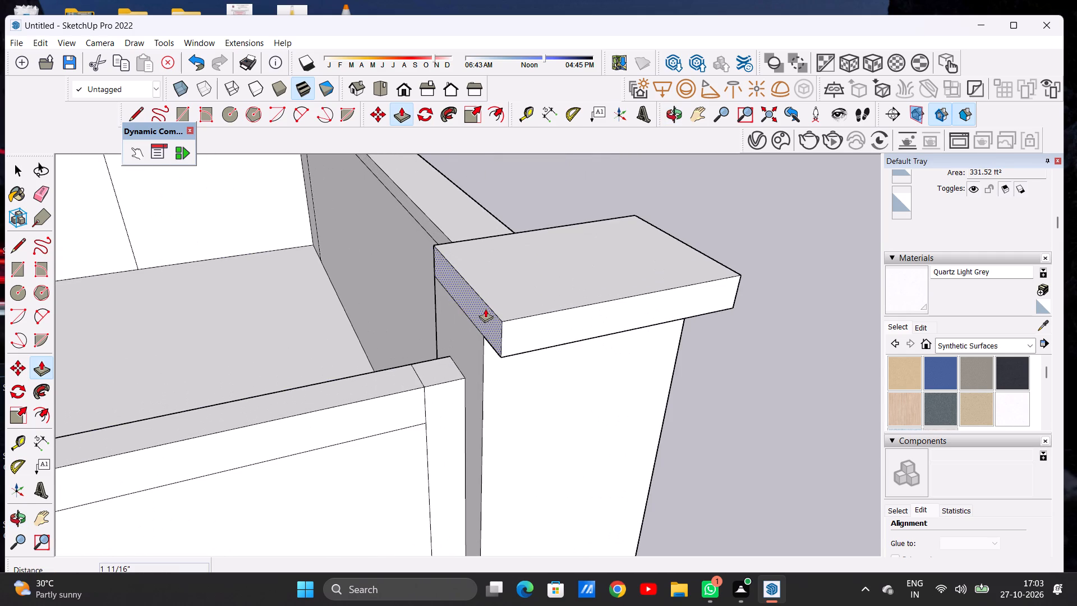
left_click(485, 309)
left_click(464, 316)
scroll(464, 316, "down", 3)
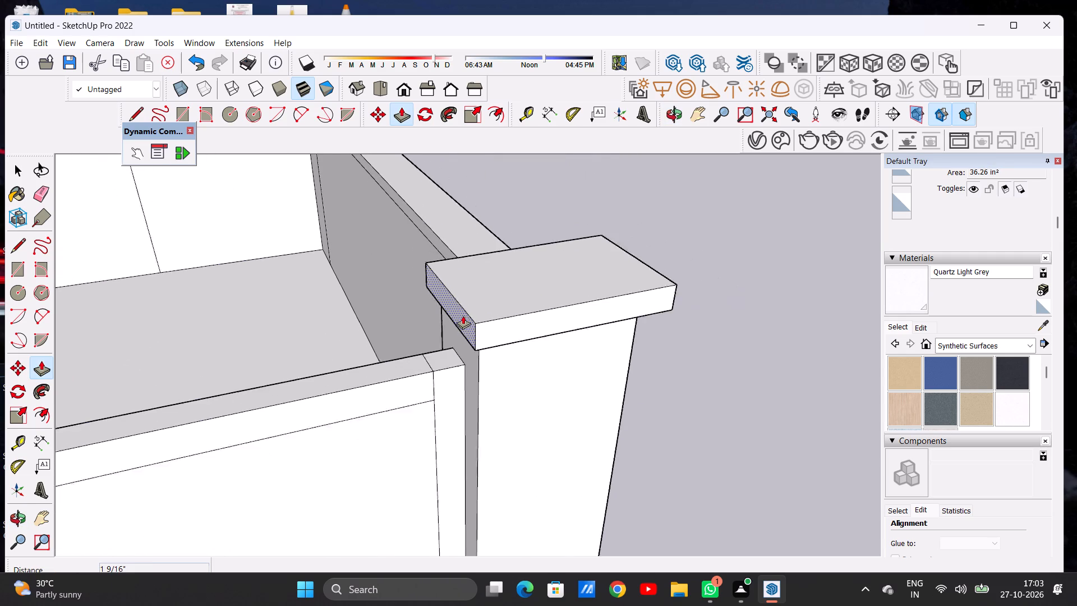
scroll(463, 315, "down", 19)
middle_click_drag(476, 329, 441, 284)
scroll(440, 297, "down", 6)
middle_click_drag(448, 329, 438, 305)
key("space")
Examine the house front, including the balcony parapet with its overlapping squares, up close and as a whole.
scroll(357, 330, "down", 3)
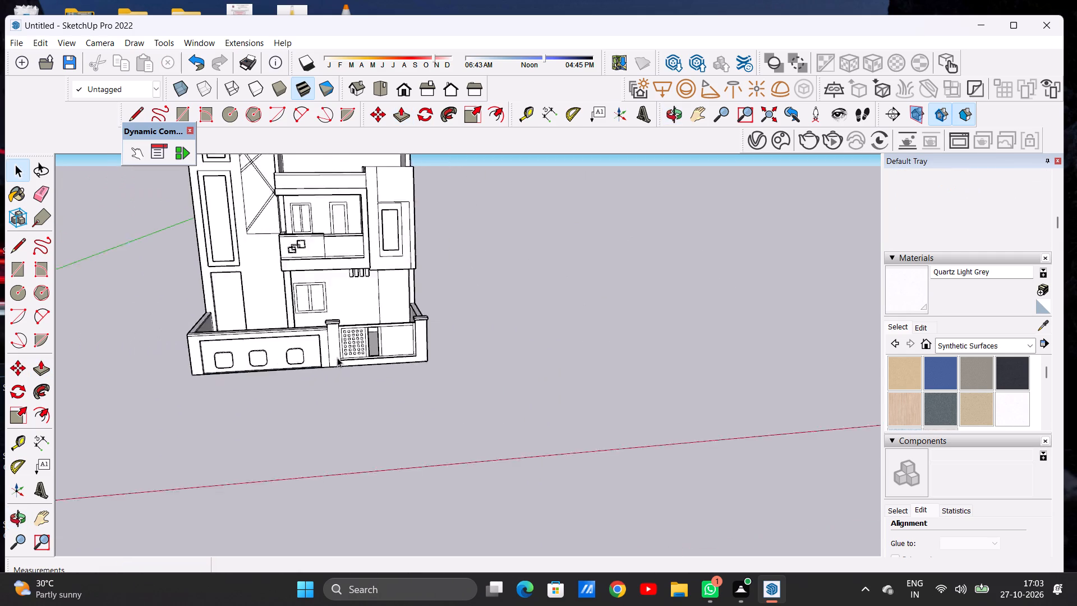
scroll(337, 357, "down", 9)
middle_click_drag(371, 352, 357, 329)
scroll(312, 296, "up", 5)
scroll(308, 293, "down", 1)
scroll(308, 293, "up", 10)
middle_click_drag(383, 284, 532, 269)
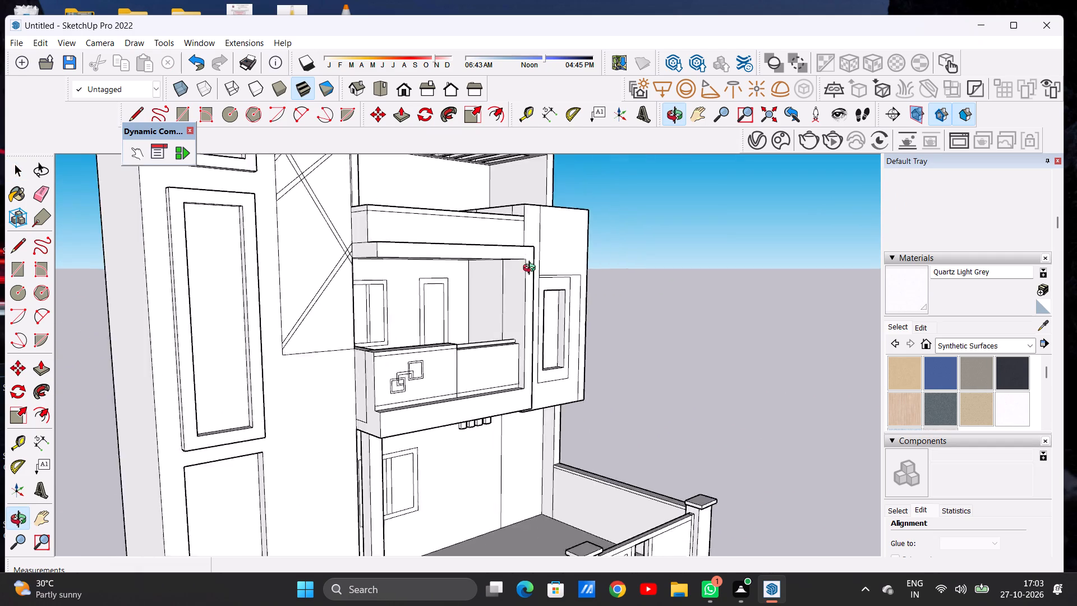
middle_click_drag(532, 269, 378, 287)
scroll(398, 313, "down", 4)
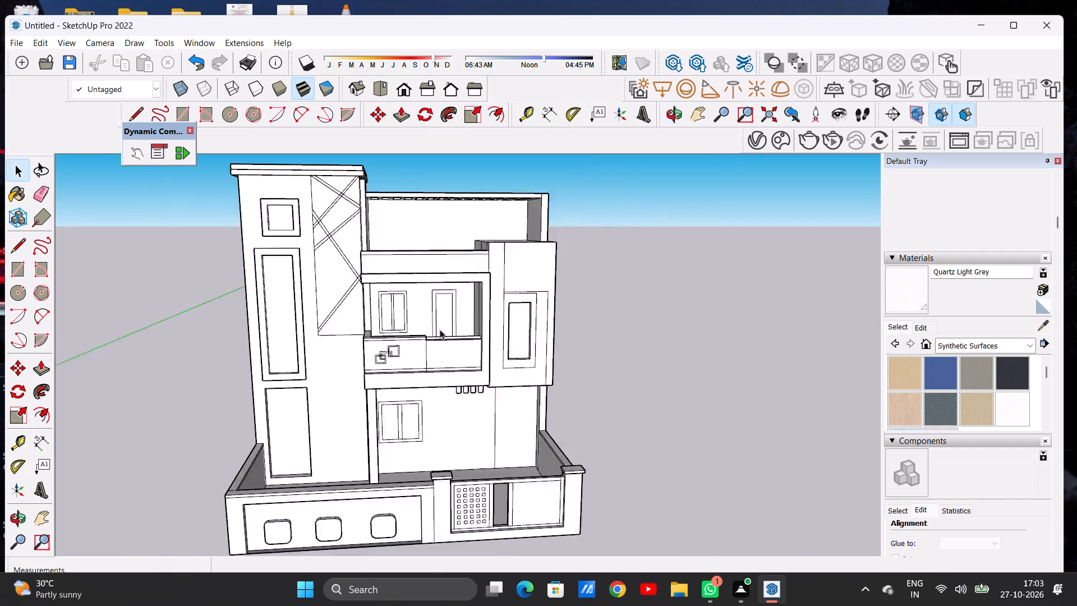
scroll(440, 329, "down", 4)
scroll(443, 334, "up", 1)
scroll(444, 336, "down", 4)
scroll(419, 342, "up", 20)
scroll(419, 342, "up", 1)
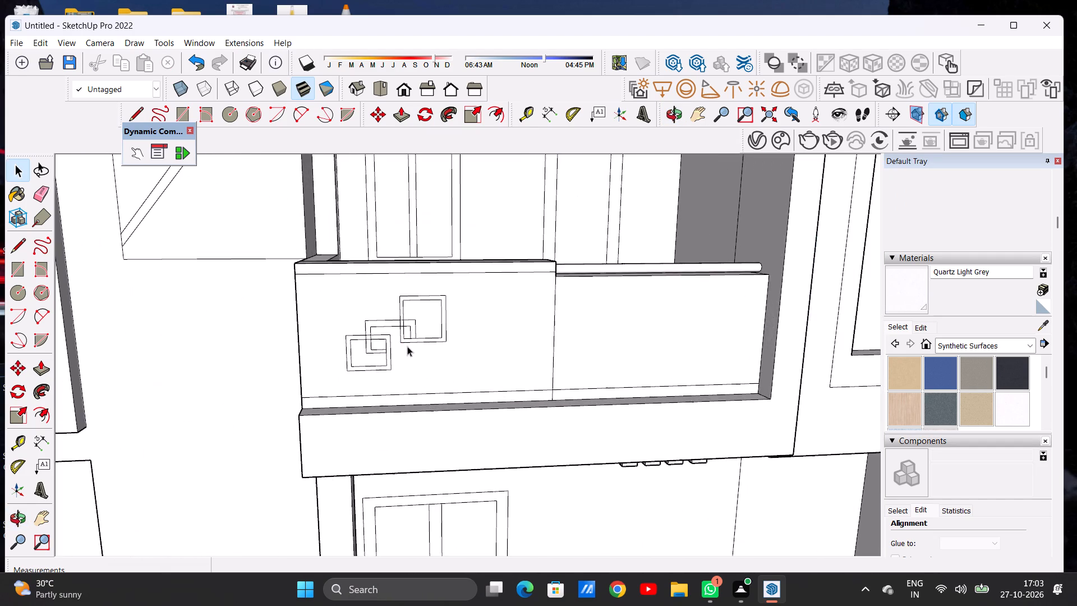
middle_click_drag(433, 349, 404, 336)
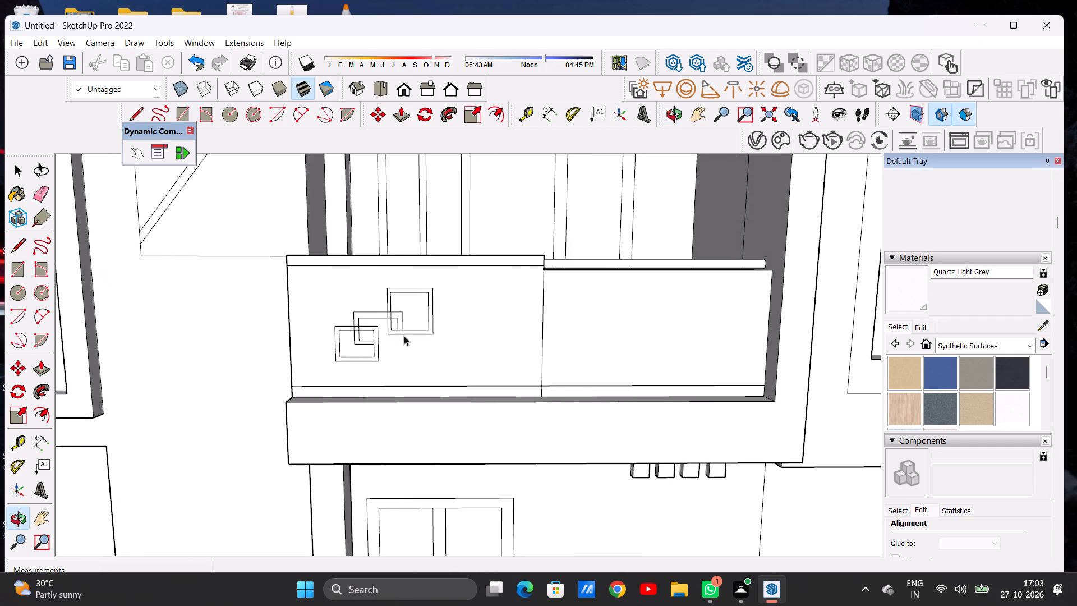
scroll(361, 345, "up", 5)
scroll(376, 357, "down", 17)
scroll(451, 337, "up", 1)
scroll(452, 337, "down", 1)
scroll(452, 337, "up", 1)
scroll(453, 337, "down", 3)
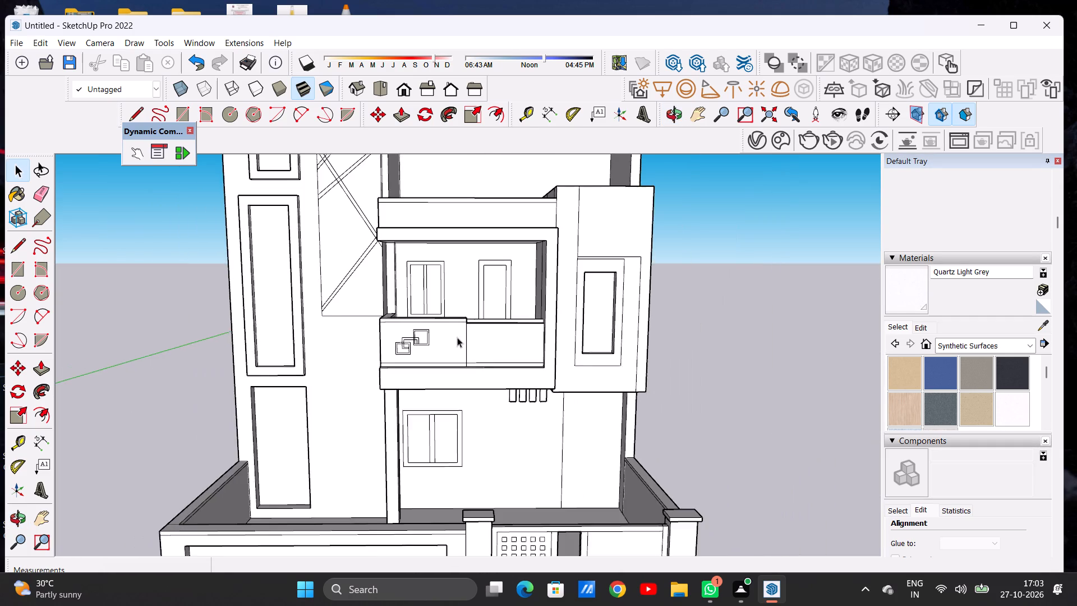
scroll(457, 337, "down", 3)
middle_click_drag(430, 376, 421, 354)
scroll(419, 357, "down", 2)
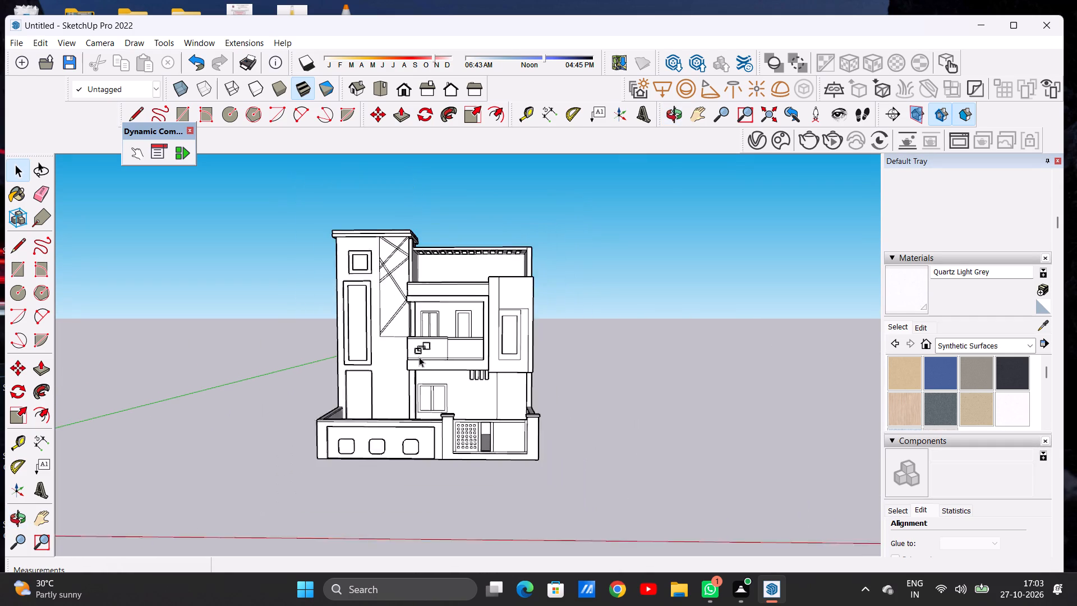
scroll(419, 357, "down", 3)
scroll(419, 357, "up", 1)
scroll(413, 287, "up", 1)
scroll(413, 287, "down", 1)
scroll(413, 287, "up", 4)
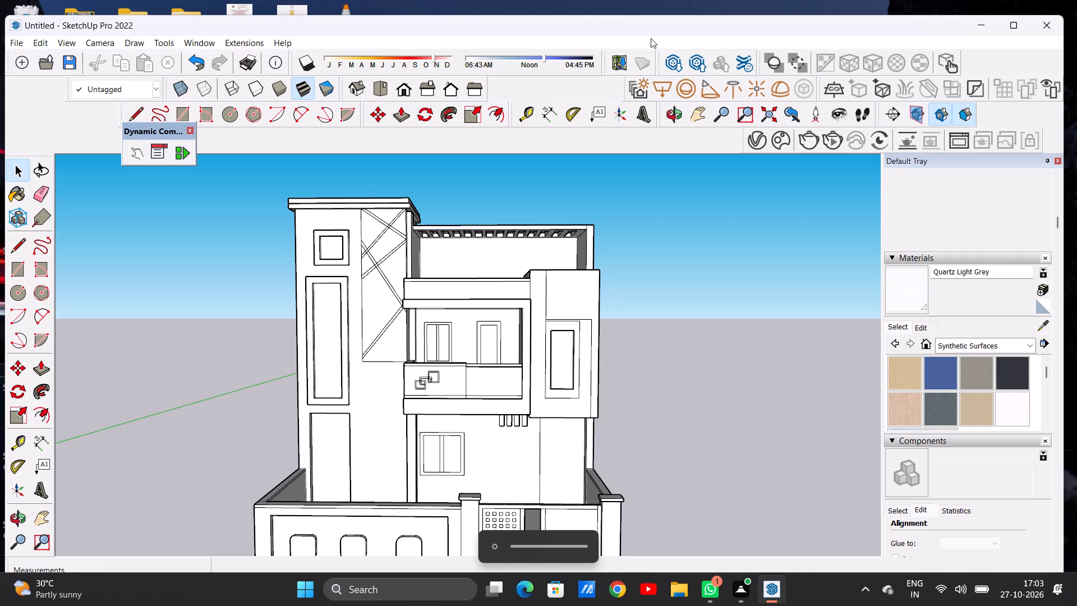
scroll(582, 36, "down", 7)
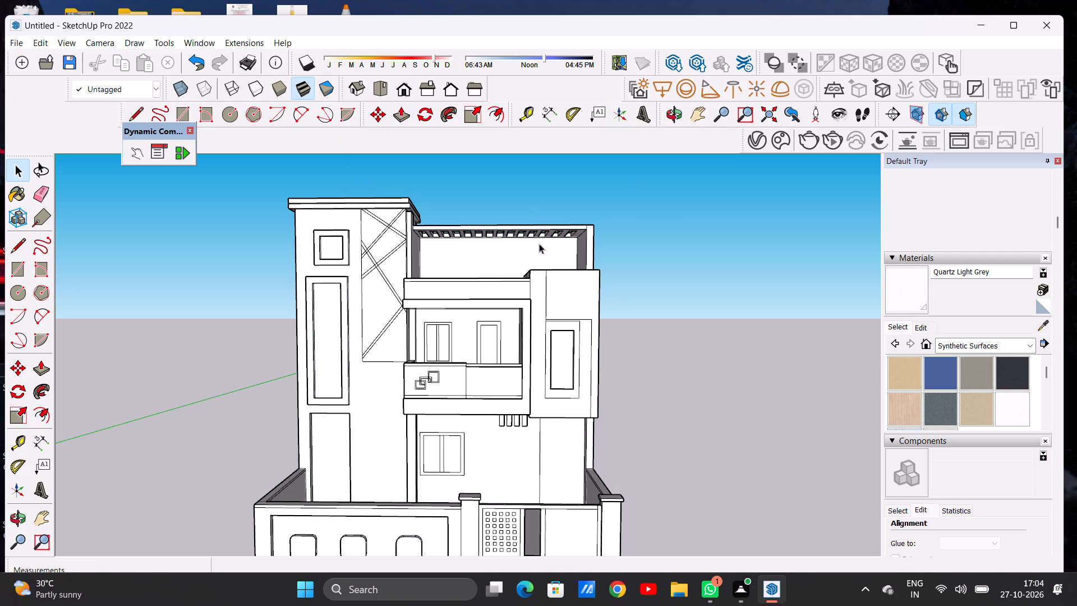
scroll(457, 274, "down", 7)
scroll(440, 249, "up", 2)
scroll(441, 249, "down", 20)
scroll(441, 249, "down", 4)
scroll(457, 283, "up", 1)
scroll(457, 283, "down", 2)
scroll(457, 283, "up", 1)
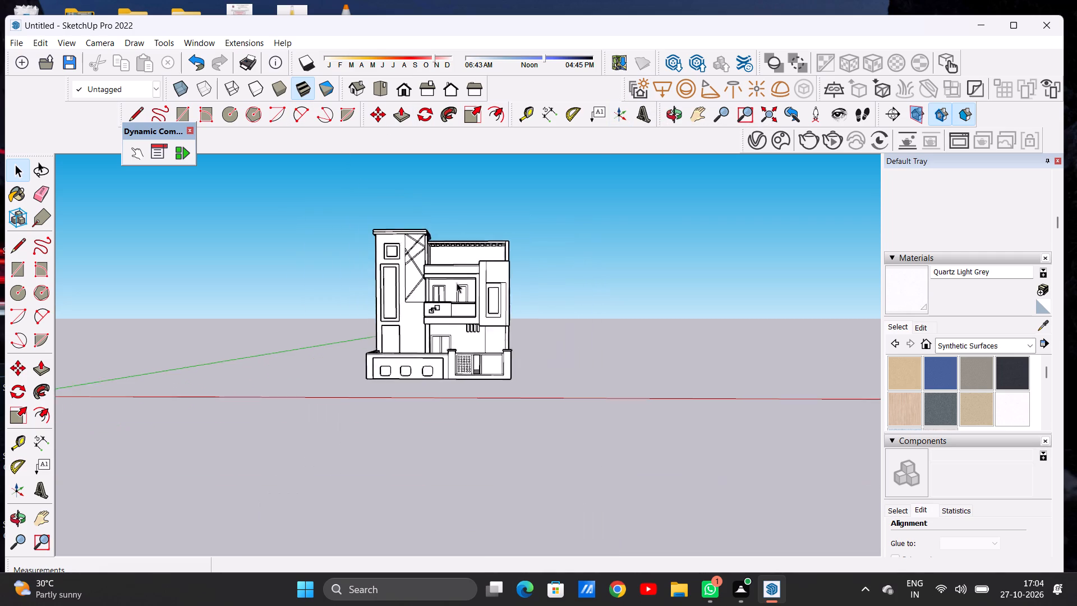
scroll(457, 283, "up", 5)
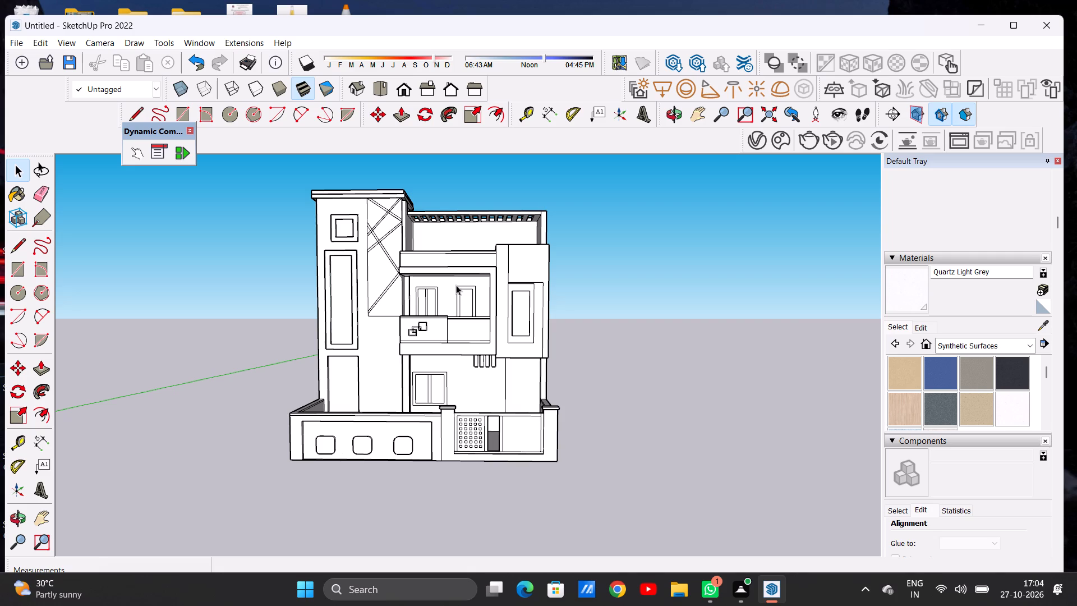
Examine the whole house front and boundary wall from farther away and from slightly different angles.
scroll(453, 292, "down", 20)
scroll(453, 292, "down", 18)
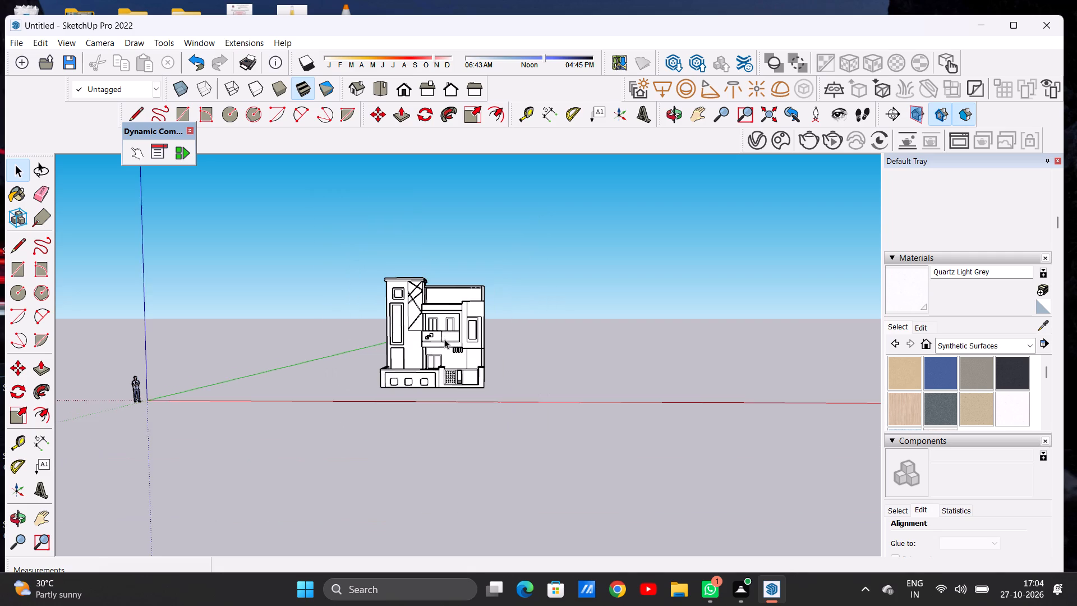
scroll(444, 339, "down", 1)
scroll(439, 342, "up", 13)
middle_click_drag(453, 364, 445, 347)
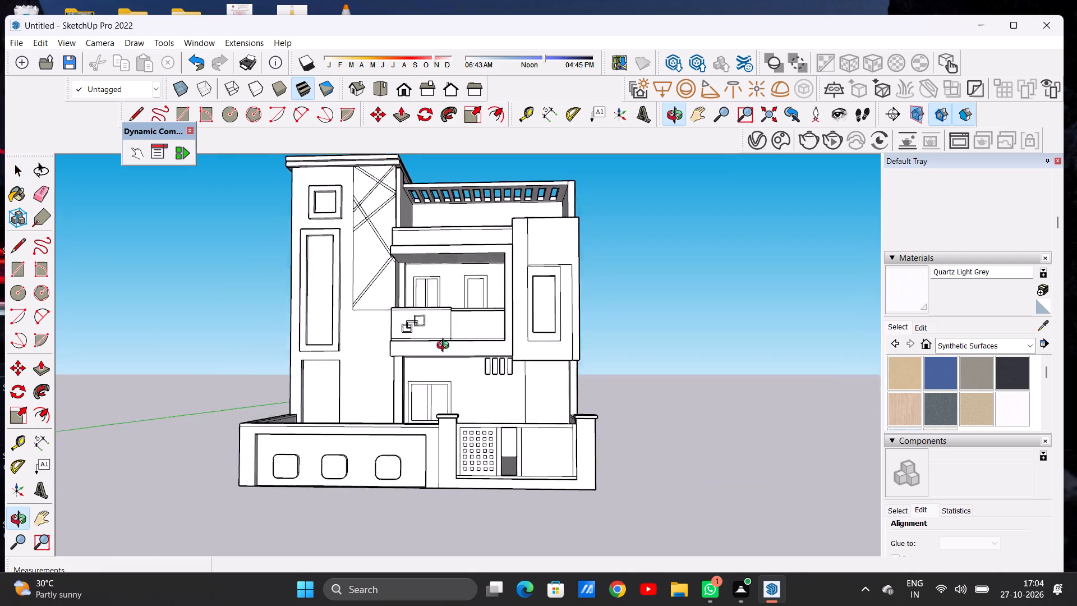
middle_click_drag(445, 347, 455, 370)
scroll(453, 380, "down", 8)
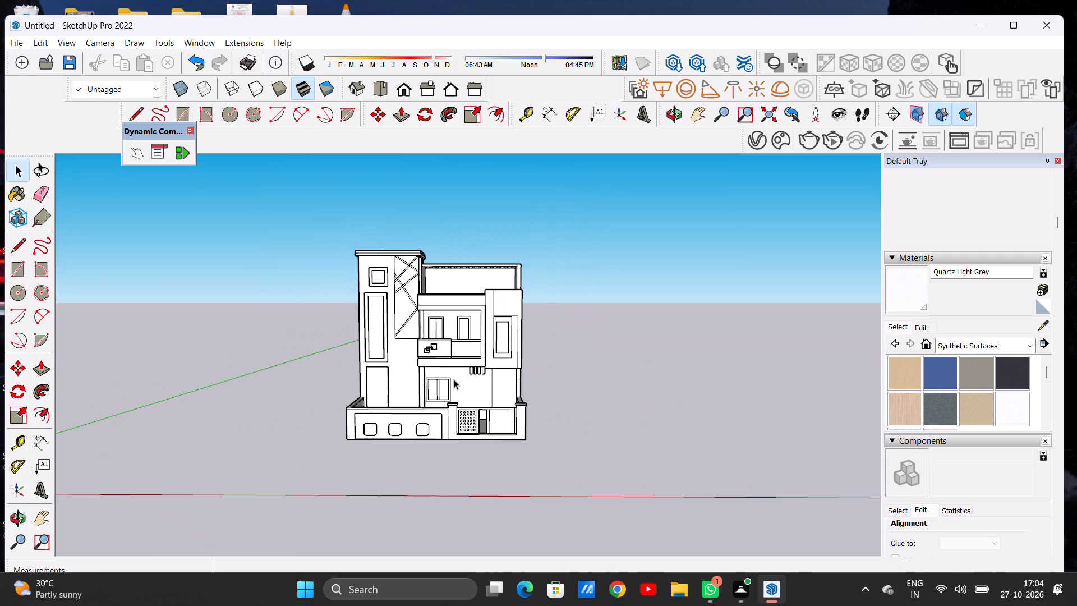
scroll(468, 360, "down", 5)
scroll(469, 393, "up", 10)
scroll(482, 401, "down", 1)
Draw a 9" vertical line from each lower corner of the gate opening down to the base of the front wall.
scroll(482, 401, "up", 4)
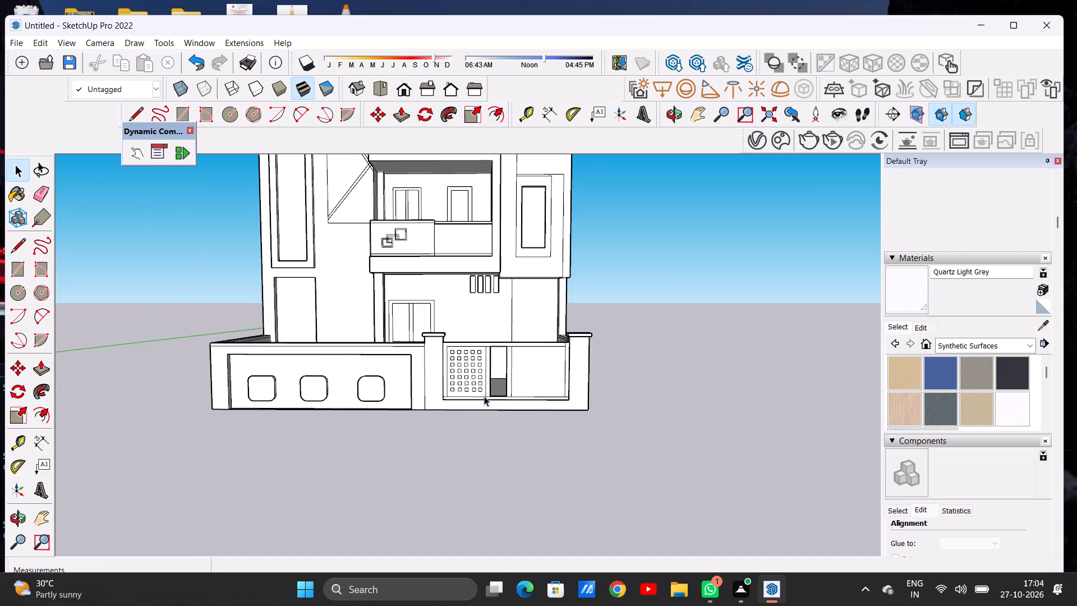
scroll(494, 389, "up", 8)
middle_click_drag(489, 381, 487, 365)
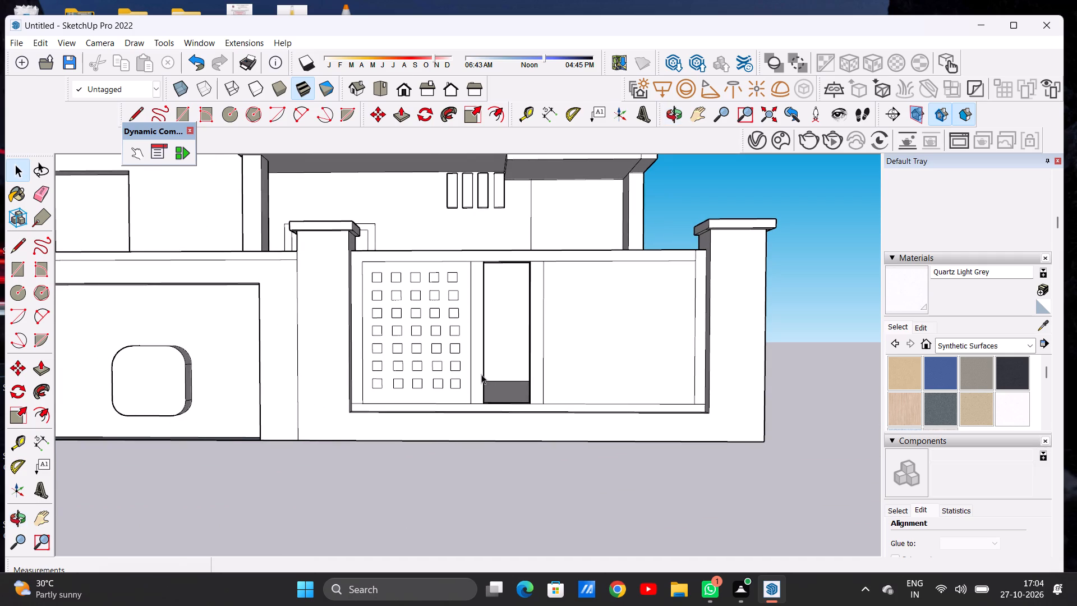
key("l")
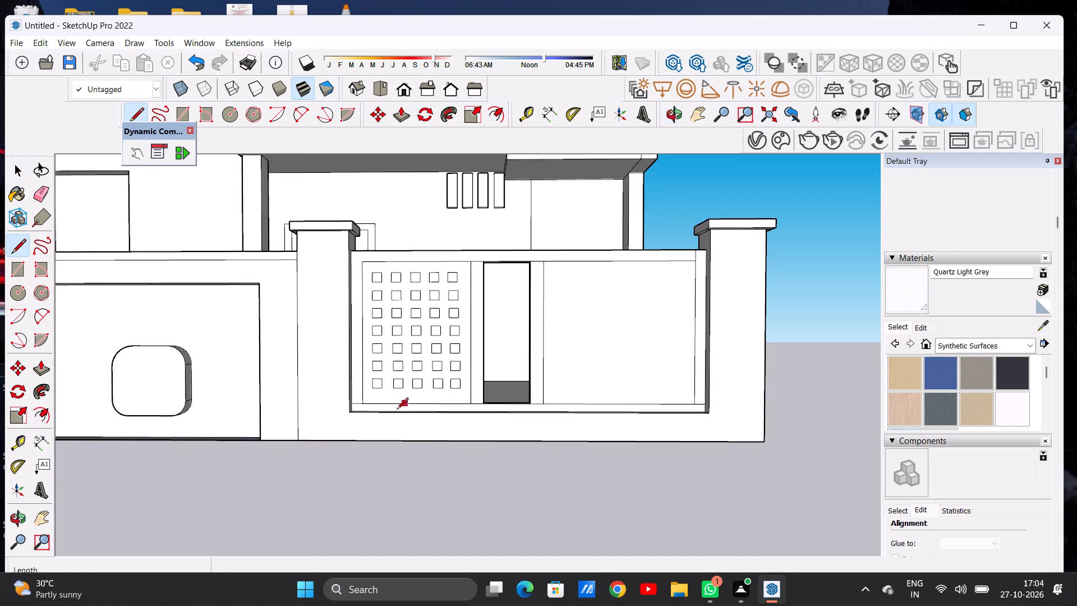
scroll(336, 422, "up", 6)
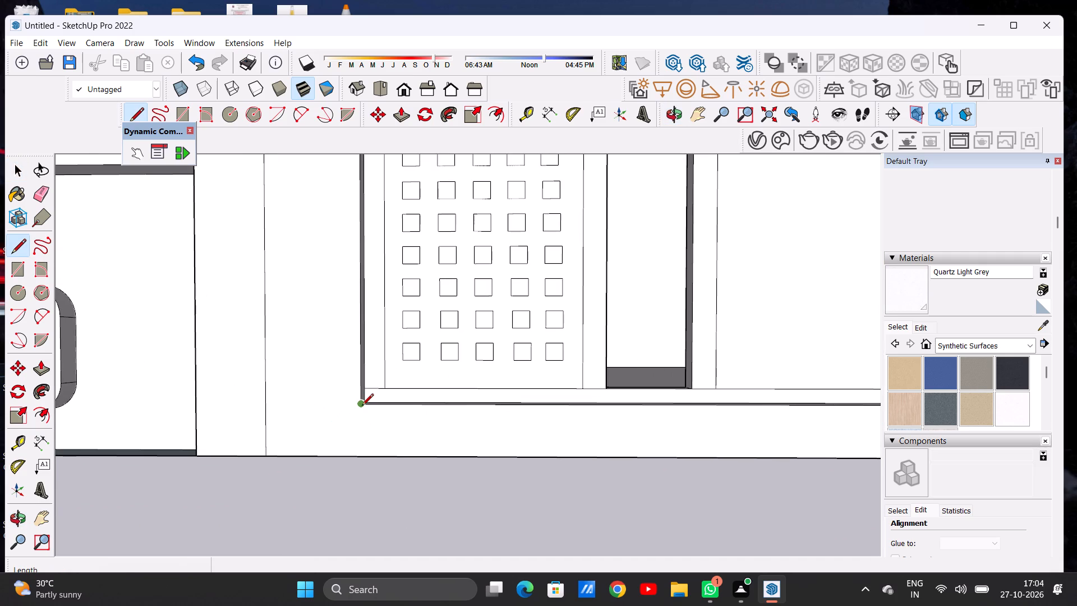
left_click(362, 406)
left_click(360, 454)
scroll(366, 441, "down", 19)
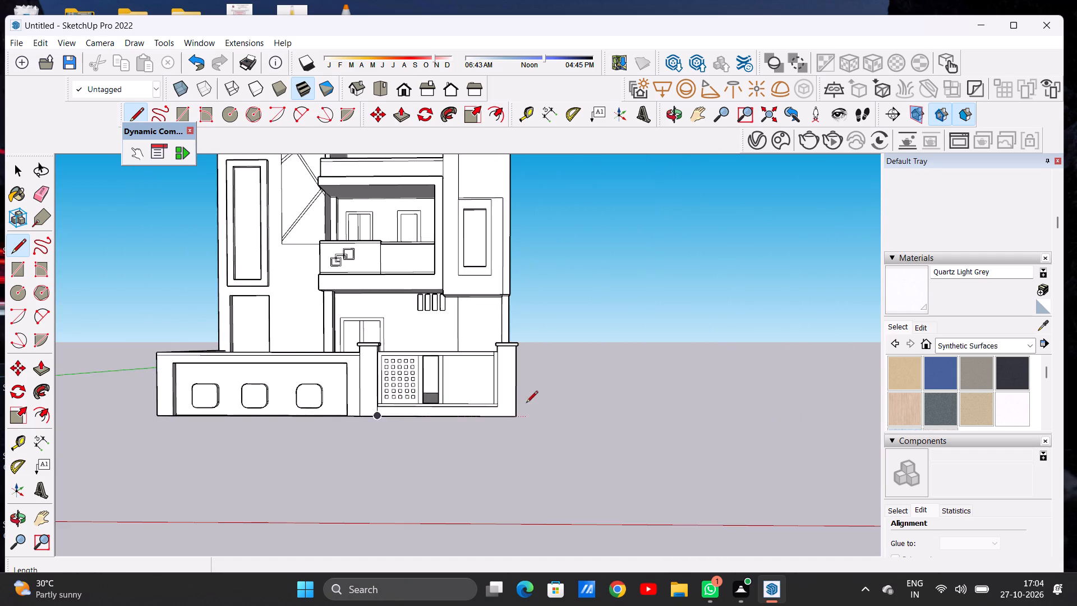
scroll(526, 405, "up", 4)
scroll(477, 420, "up", 13)
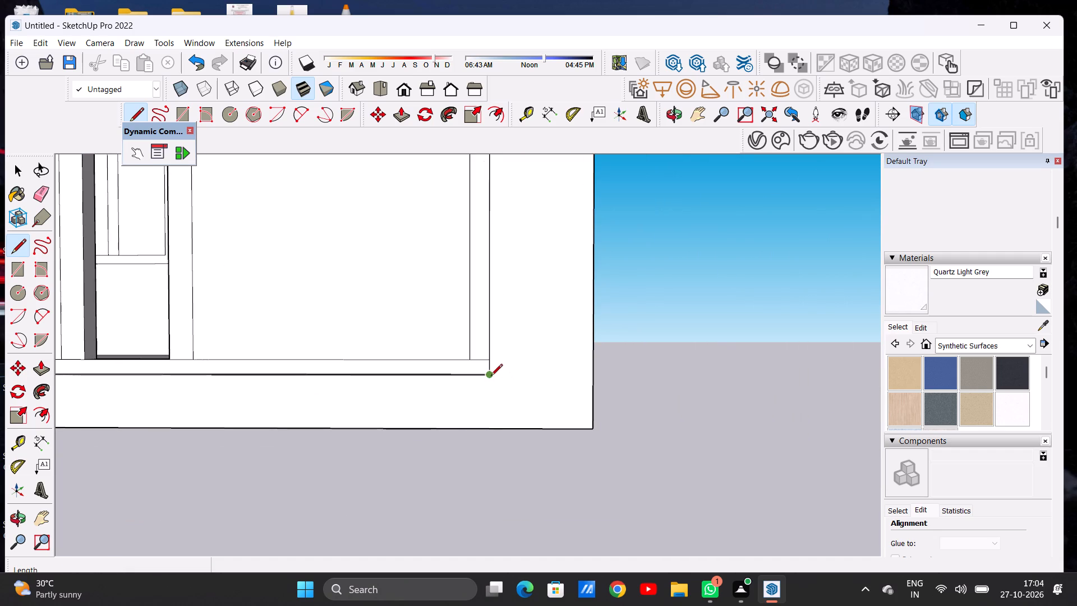
left_click(491, 377)
left_click(490, 424)
key("space")
Draw a ground rectangle about 7' deep in front of the boundary wall, spanning its full length of about 28' 5 9/16".
scroll(519, 398, "down", 9)
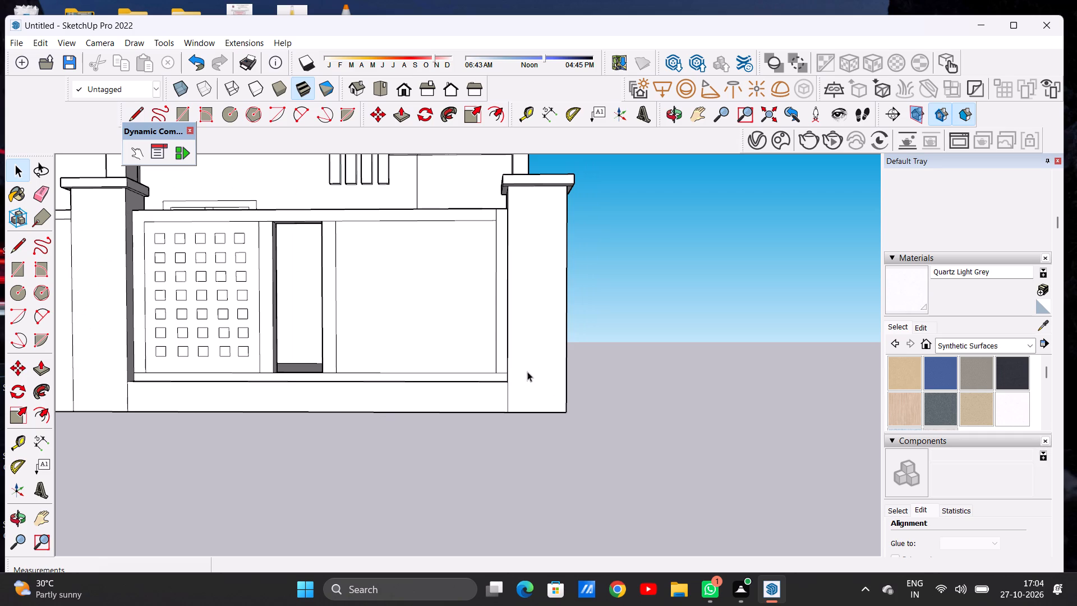
scroll(530, 379, "down", 13)
middle_click_drag(435, 361, 424, 454)
scroll(618, 319, "down", 4)
middle_click_drag(469, 391, 464, 485)
middle_click_drag(464, 485, 467, 490)
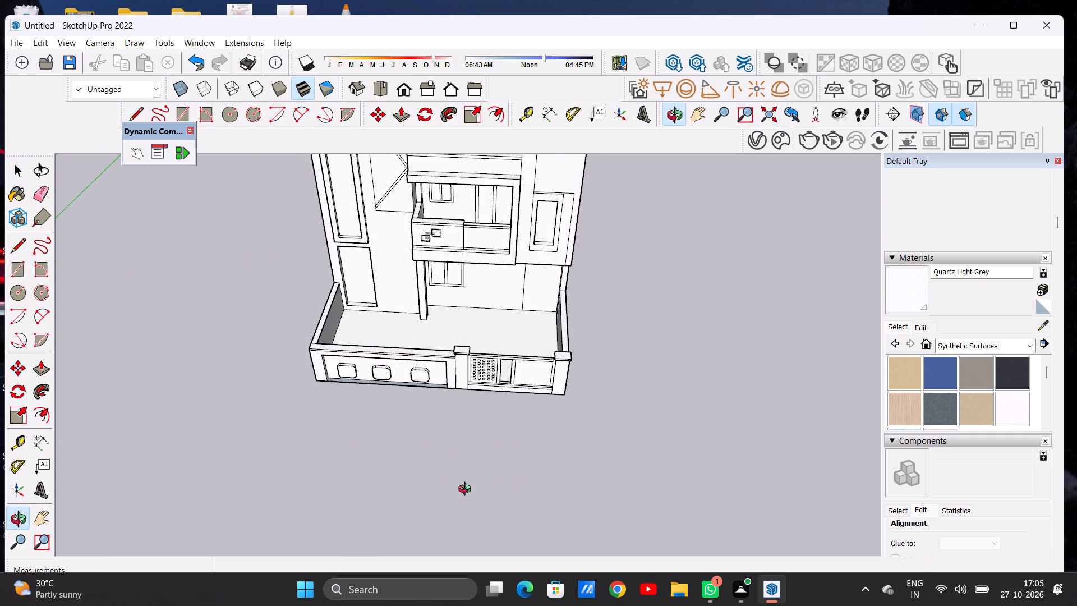
middle_click_drag(467, 490, 469, 502)
scroll(454, 423, "up", 6)
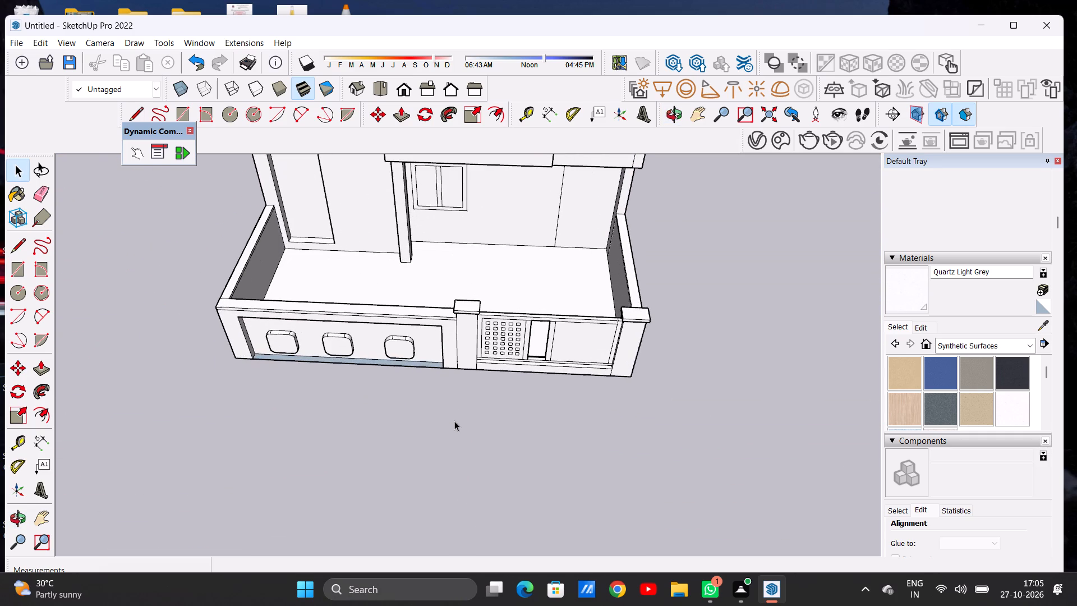
key("r")
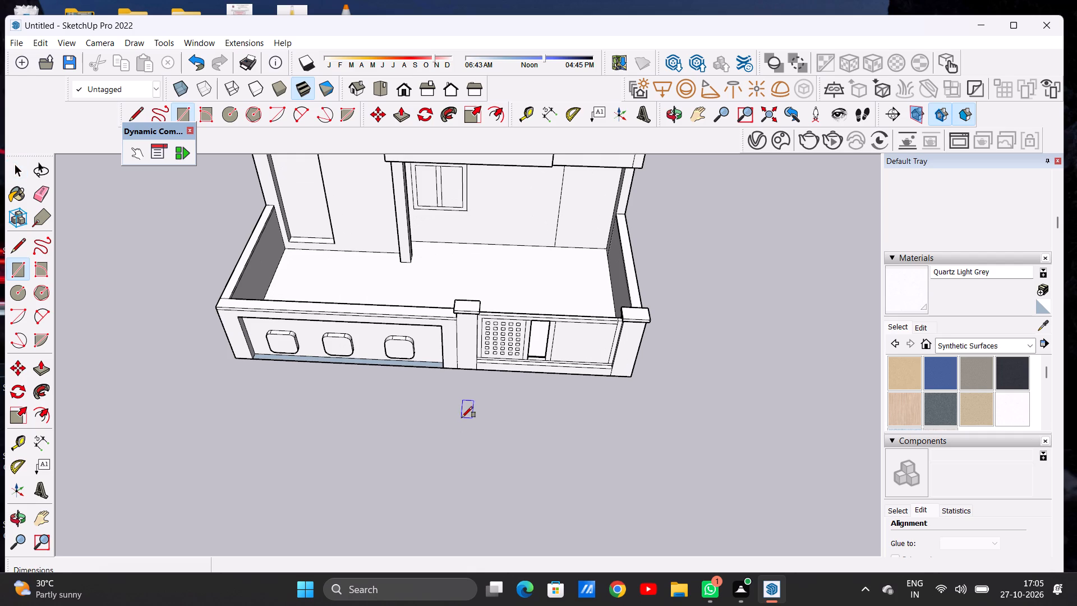
scroll(464, 401, "down", 1)
scroll(464, 400, "up", 1)
scroll(464, 398, "down", 6)
scroll(284, 385, "up", 2)
scroll(284, 385, "down", 1)
scroll(284, 385, "up", 1)
scroll(289, 385, "down", 1)
scroll(302, 384, "up", 1)
scroll(326, 378, "down", 1)
scroll(326, 378, "up", 18)
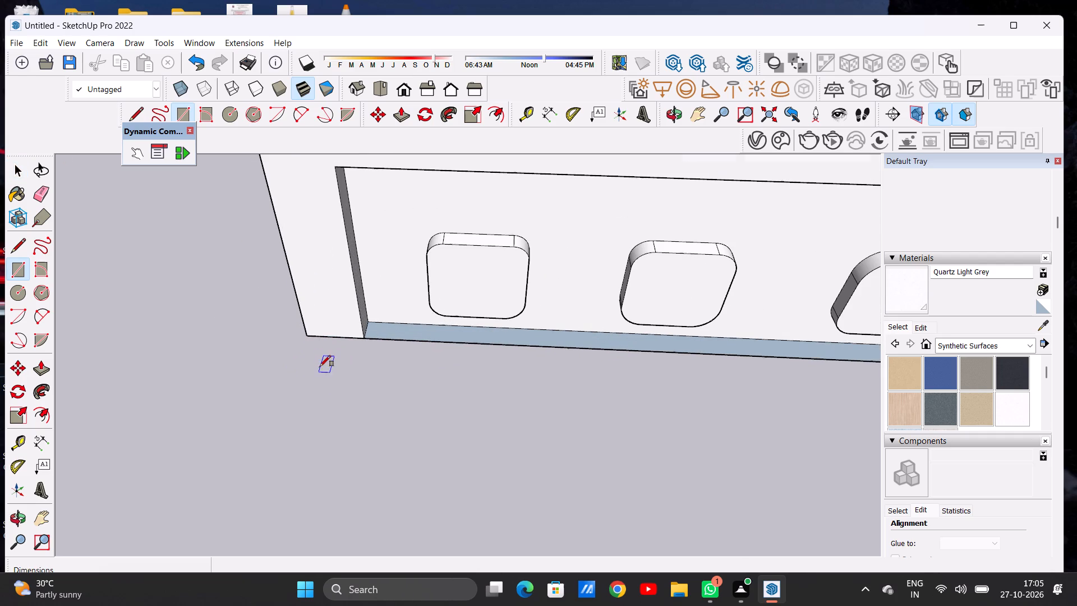
left_click(306, 337)
scroll(319, 353, "down", 17)
scroll(569, 359, "up", 1)
scroll(570, 362, "down", 1)
scroll(570, 363, "up", 11)
scroll(599, 366, "down", 1)
scroll(599, 366, "up", 4)
left_click(579, 356)
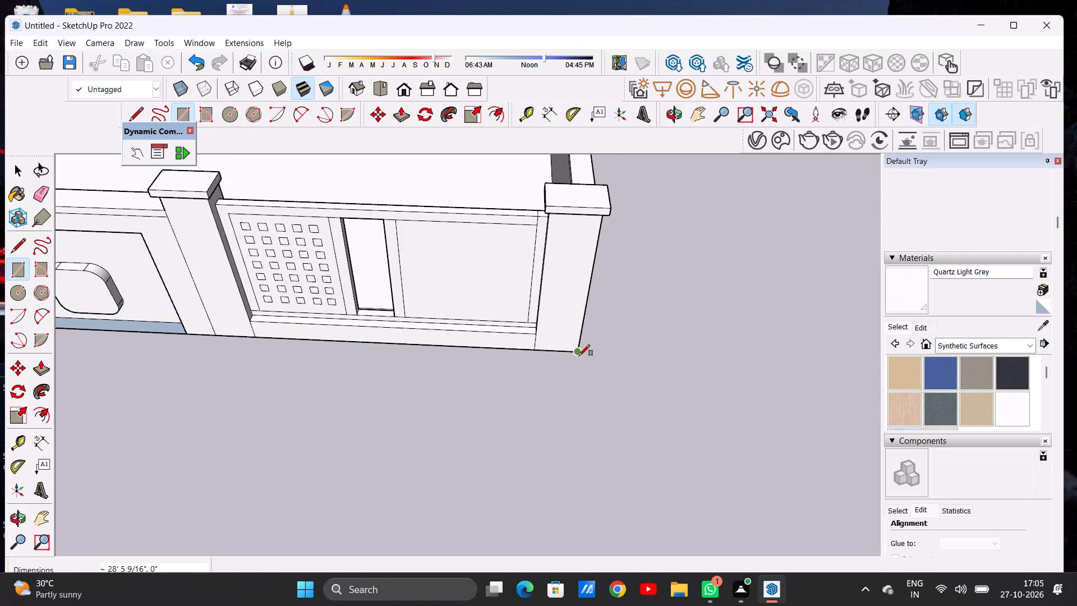
scroll(600, 371, "down", 14)
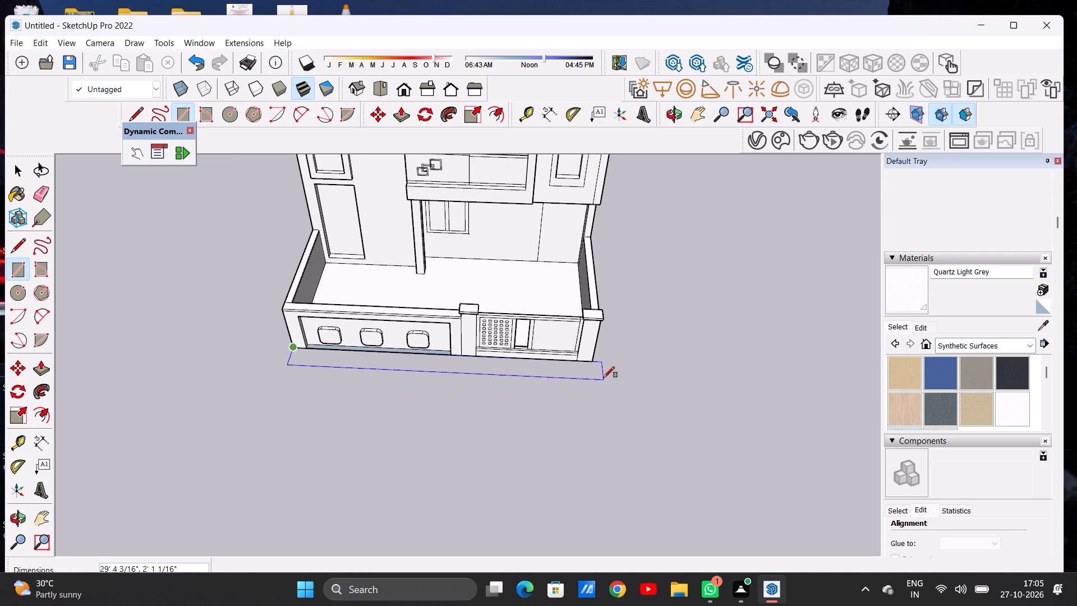
scroll(592, 364, "up", 6)
left_click(592, 361)
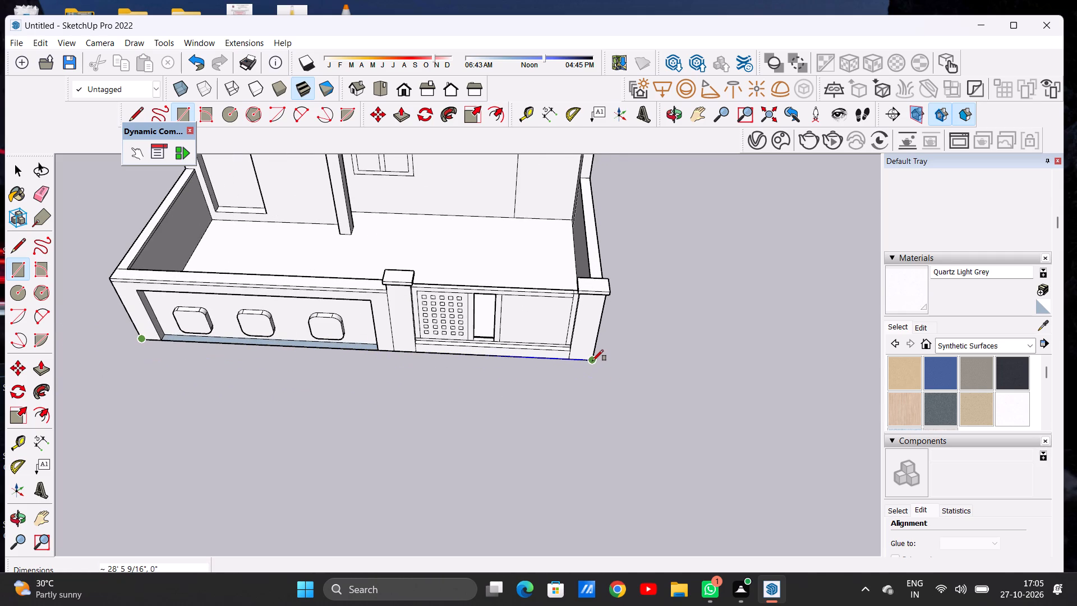
left_click(610, 454)
key("space")
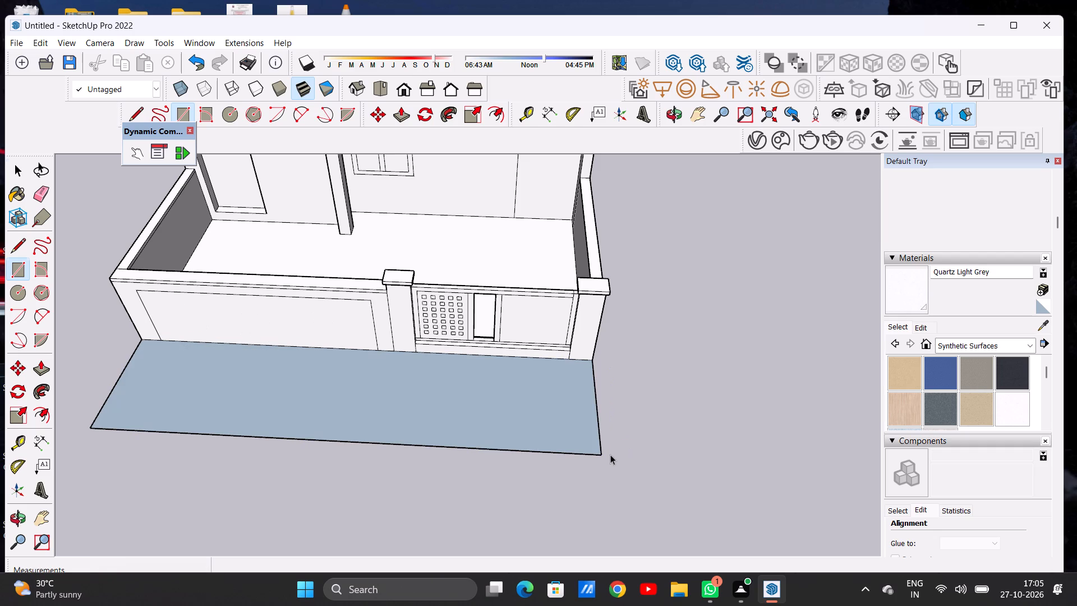
Push/Pull the ground rectangle up 9" to the level of the gate opening's bottom edge.
scroll(619, 435, "down", 8)
middle_click_drag(617, 437, 605, 420)
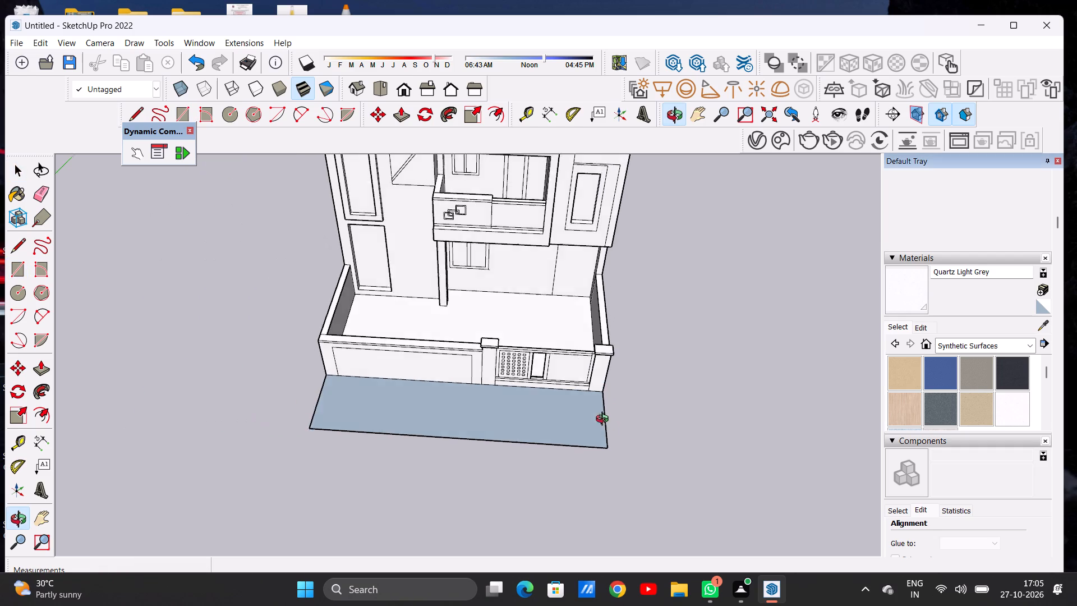
middle_click_drag(605, 420, 578, 328)
scroll(569, 428, "up", 5)
middle_click_drag(616, 410, 363, 441)
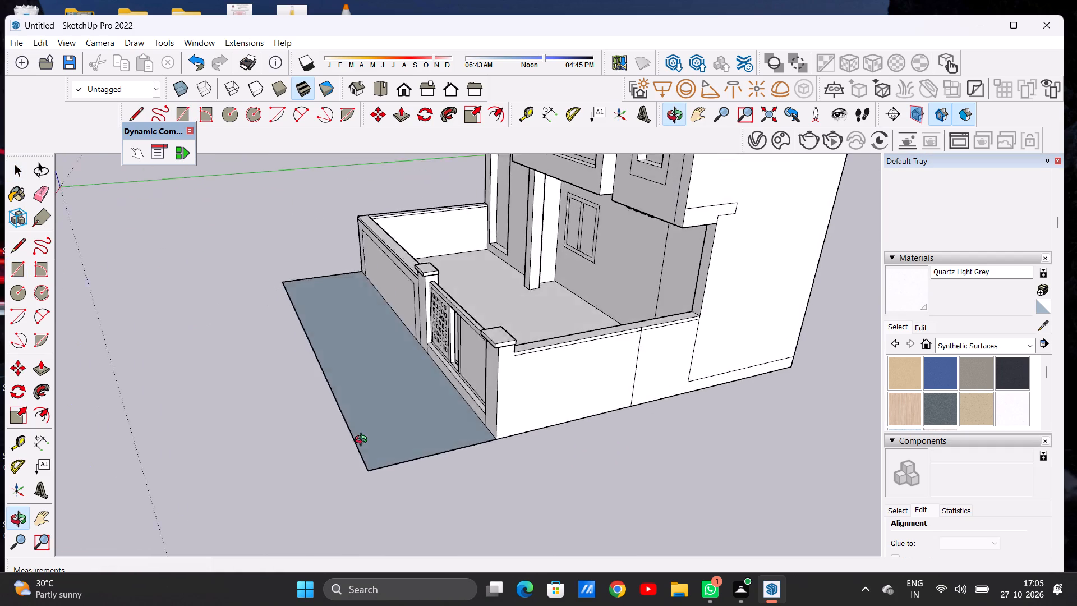
middle_click_drag(363, 441, 655, 452)
scroll(623, 371, "down", 6)
middle_click_drag(607, 437, 608, 365)
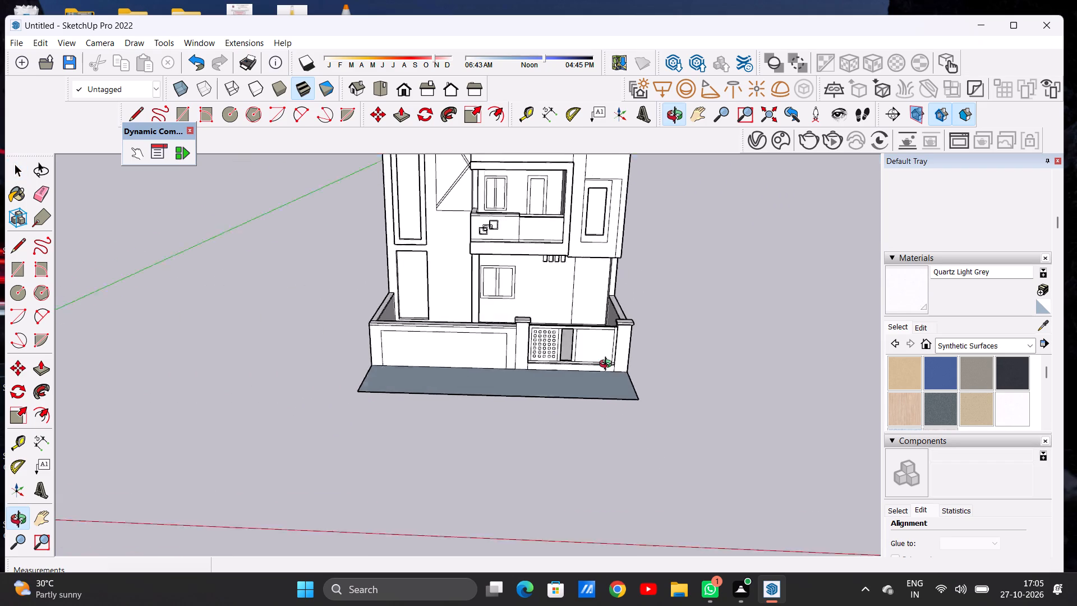
middle_click_drag(608, 365, 557, 526)
scroll(599, 454, "up", 6)
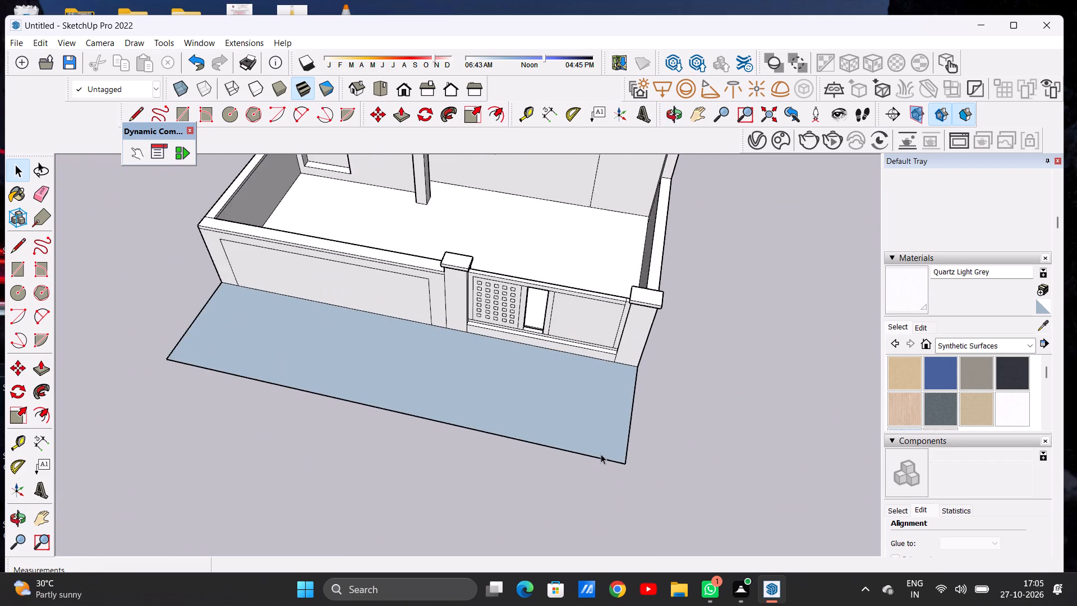
middle_click_drag(597, 453, 540, 405)
scroll(559, 403, "up", 3)
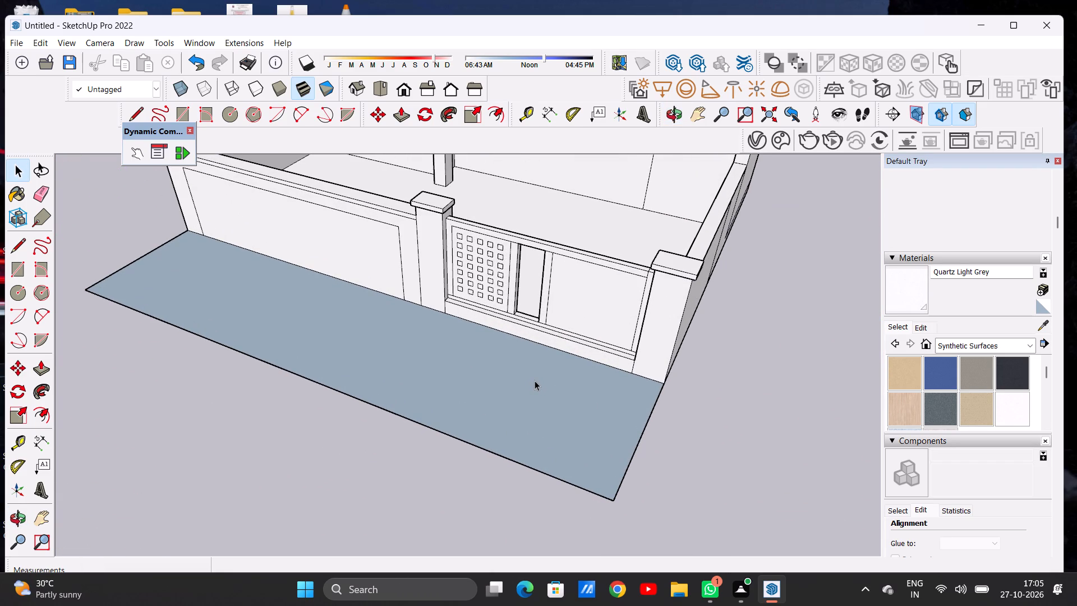
key("p")
scroll(542, 374, "up", 3)
middle_click_drag(623, 380, 488, 377)
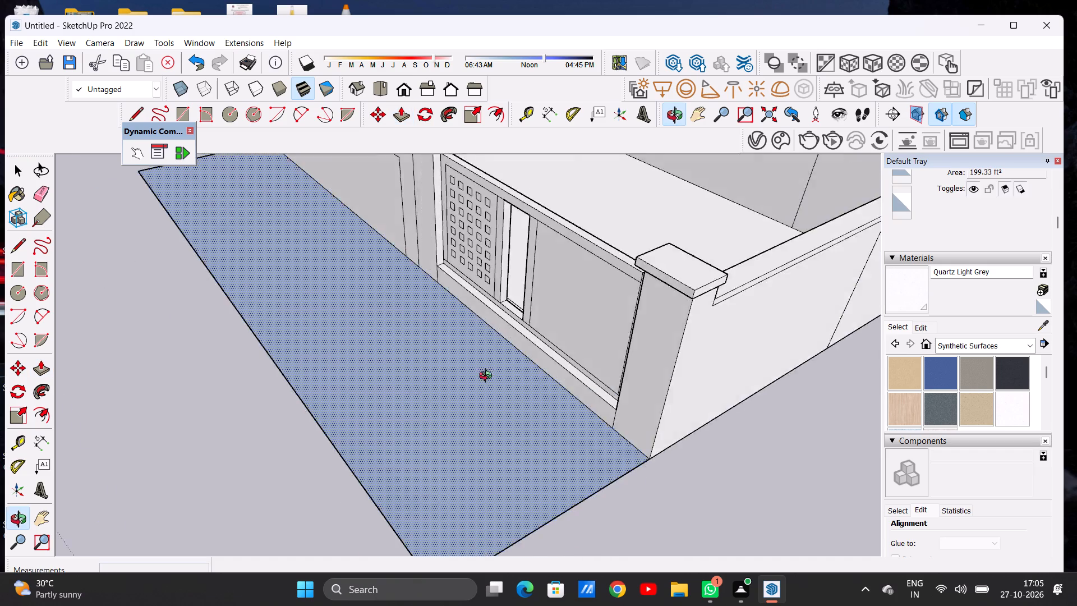
middle_click_drag(488, 377, 432, 377)
scroll(521, 462, "up", 5)
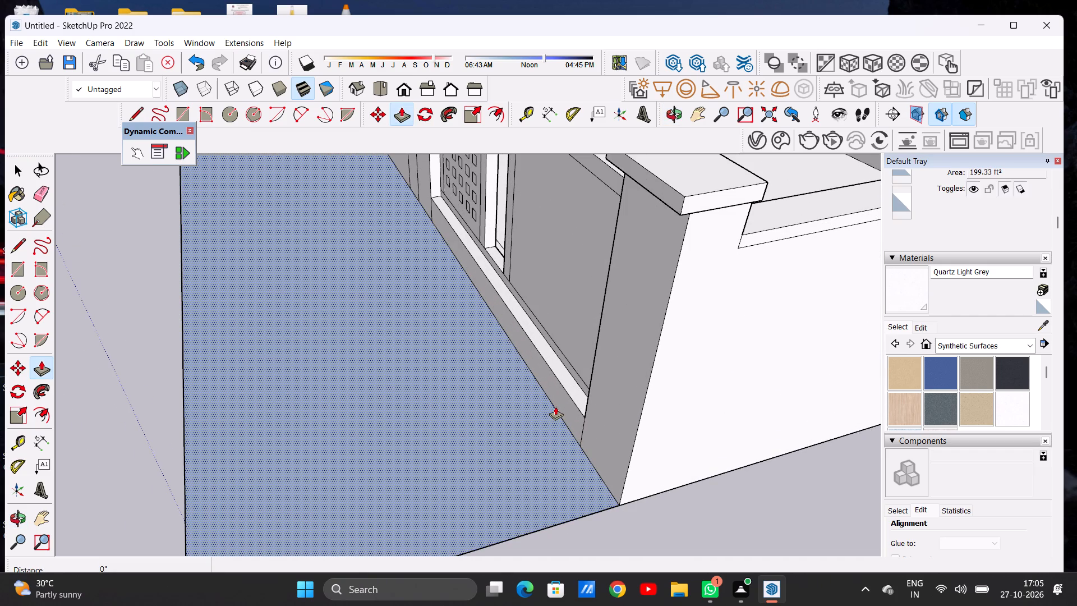
left_click(555, 406)
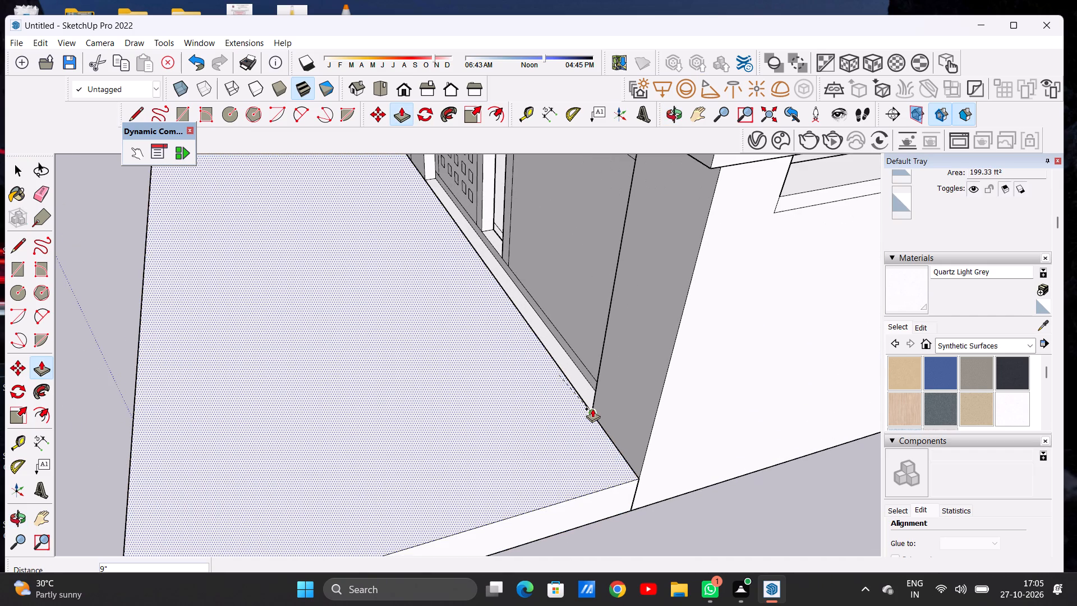
left_click(592, 408)
key("space")
Examine the raised platform and how its top face meets the gate sill, up close and from the front.
scroll(565, 403, "down", 9)
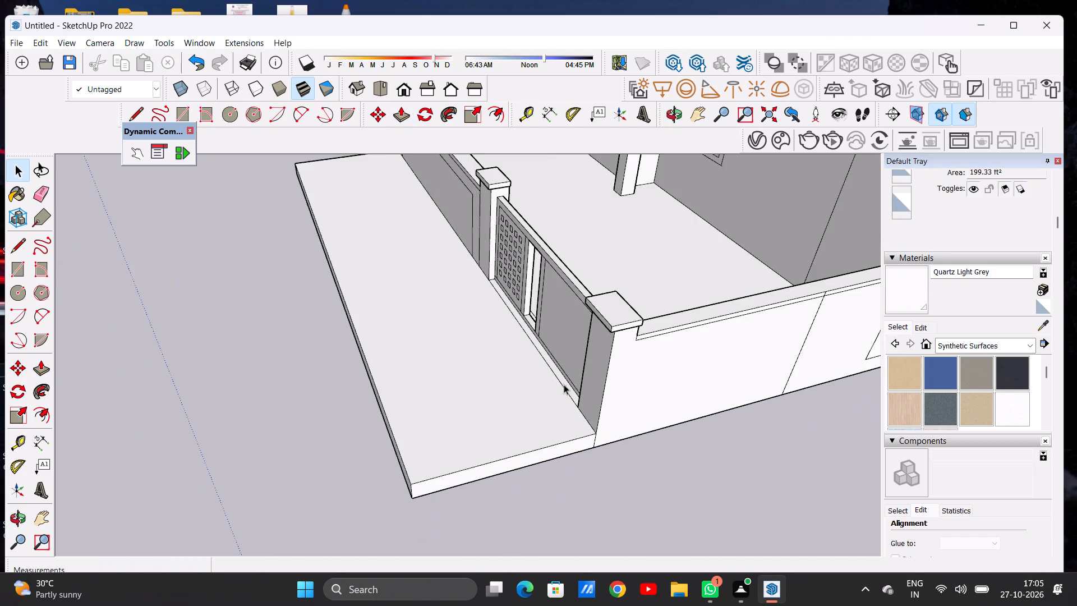
scroll(564, 384, "down", 5)
middle_click_drag(431, 387, 785, 348)
scroll(571, 318, "up", 1)
scroll(570, 314, "down", 1)
scroll(569, 313, "up", 7)
scroll(541, 287, "down", 2)
scroll(541, 287, "up", 5)
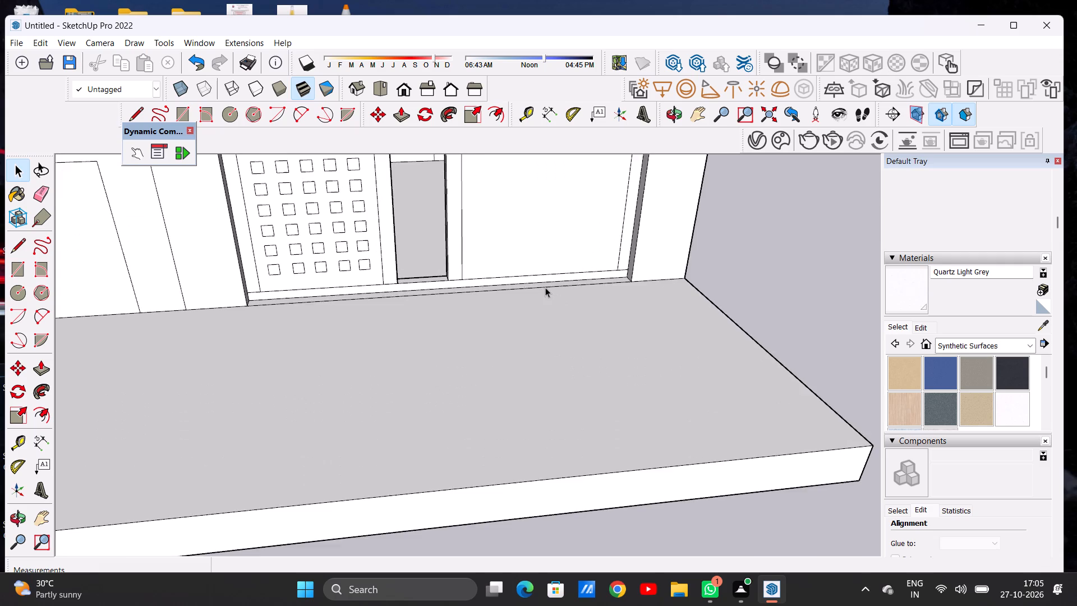
middle_click_drag(609, 282, 326, 356)
scroll(533, 341, "up", 13)
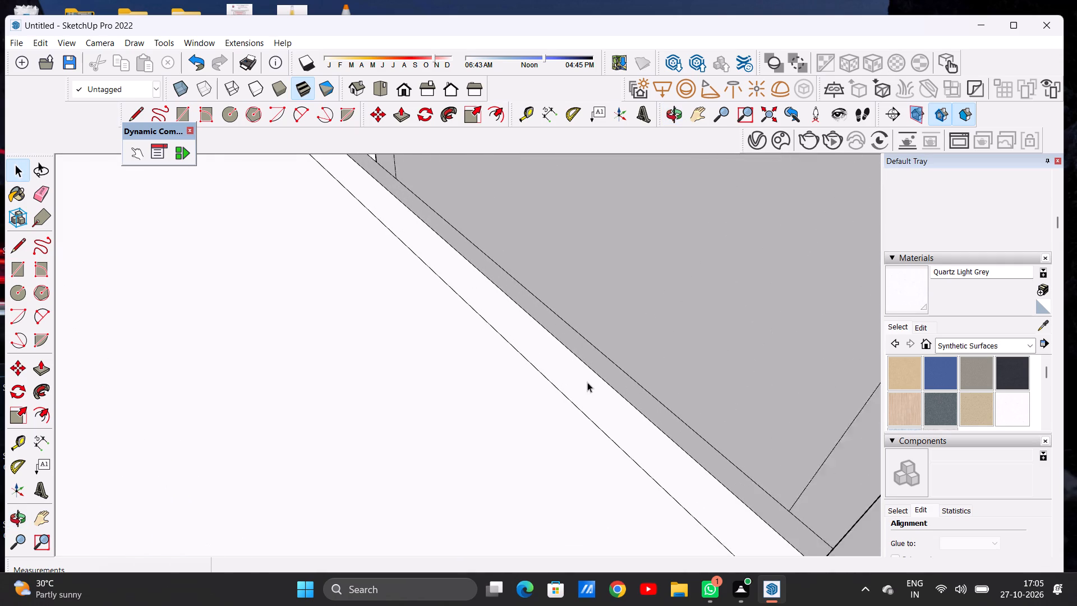
scroll(587, 382, "up", 1)
left_click(584, 389)
left_click(532, 413)
scroll(535, 392, "down", 17)
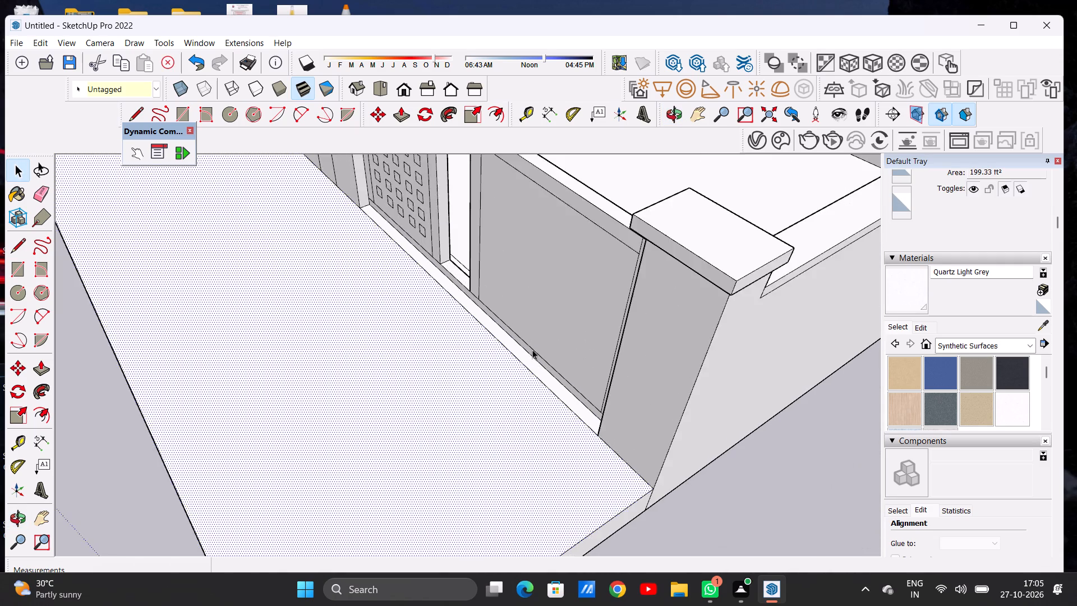
scroll(532, 350, "down", 4)
middle_click_drag(420, 380, 673, 333)
left_click(725, 341)
scroll(534, 382, "down", 9)
middle_click_drag(545, 377, 542, 361)
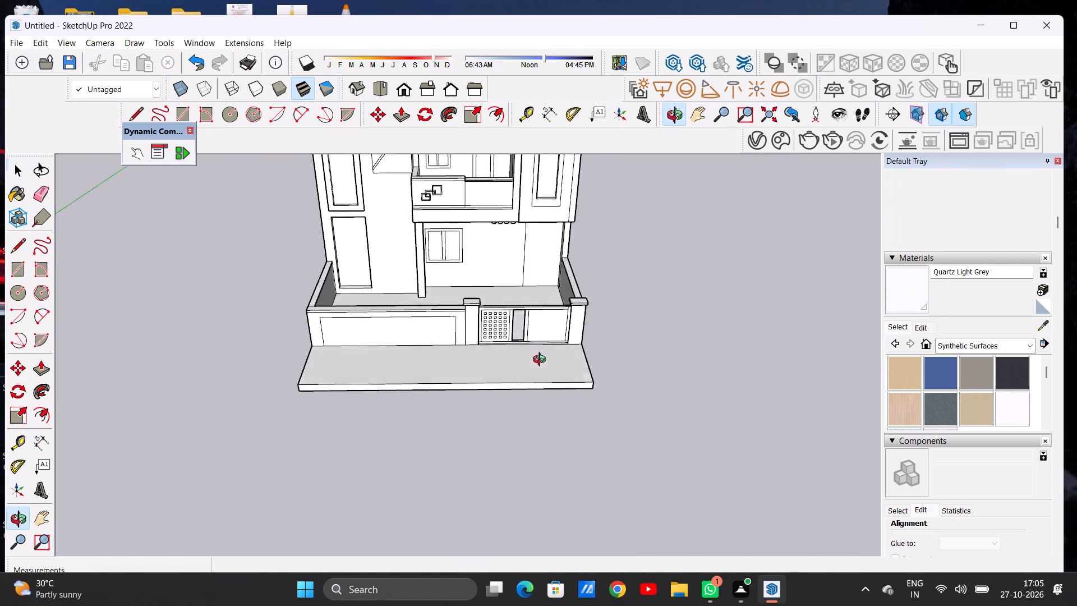
middle_click_drag(542, 361, 528, 285)
scroll(429, 346, "up", 8)
middle_click_drag(443, 334, 429, 458)
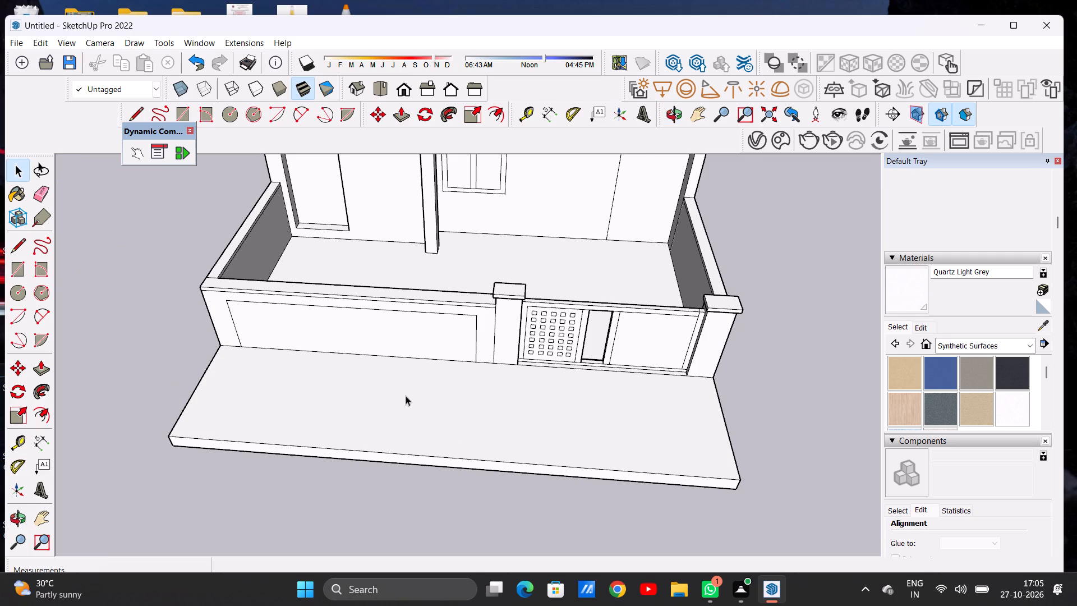
Undo the 9" extrusion of the platform in front of the boundary wall.
scroll(392, 393, "up", 3)
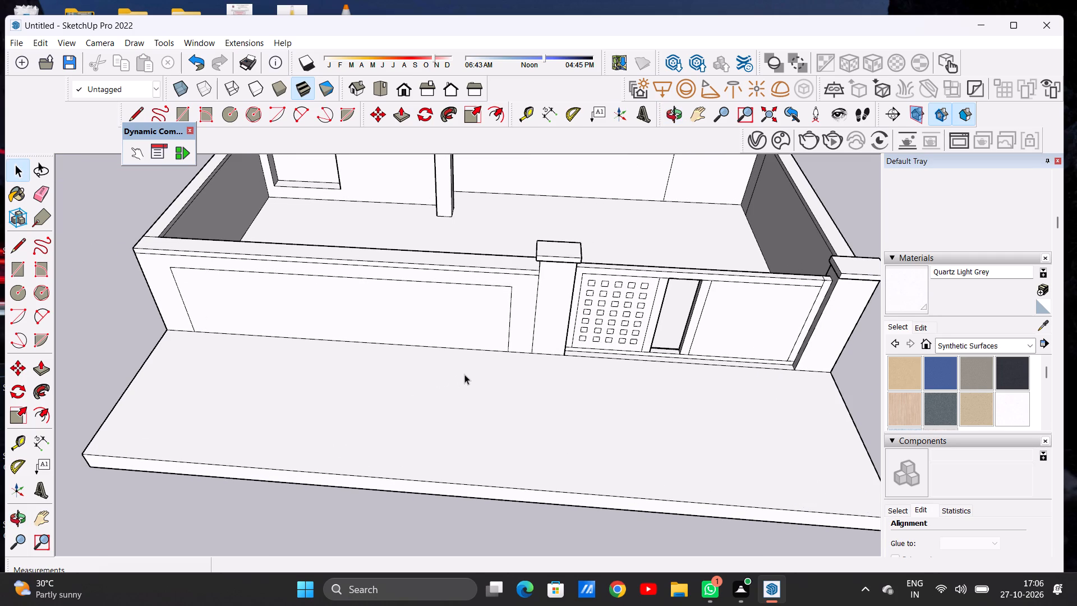
scroll(485, 378, "down", 6)
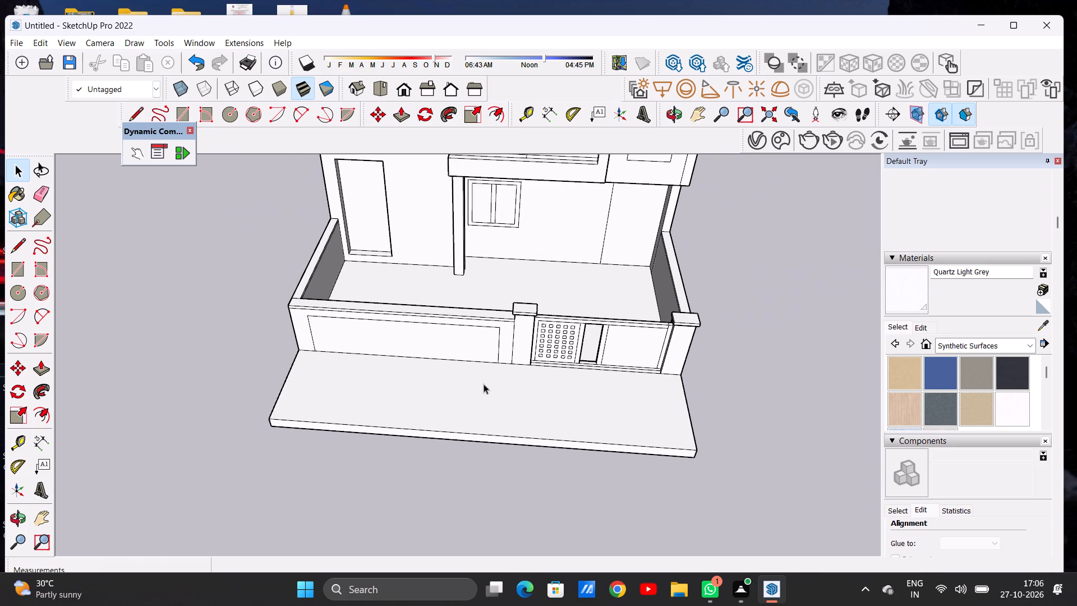
key("ctrl+z")
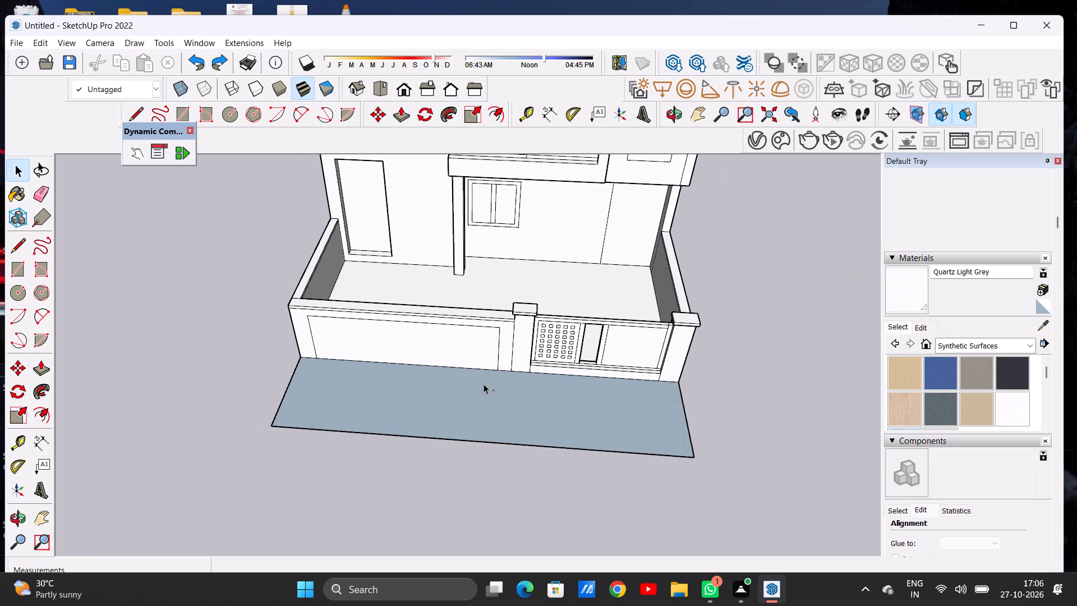
Draw a line about 28' 5 9/16" long across the ground rectangle, parallel to the boundary wall and roughly midway along its depth.
key("l")
middle_click_drag(462, 381, 464, 405)
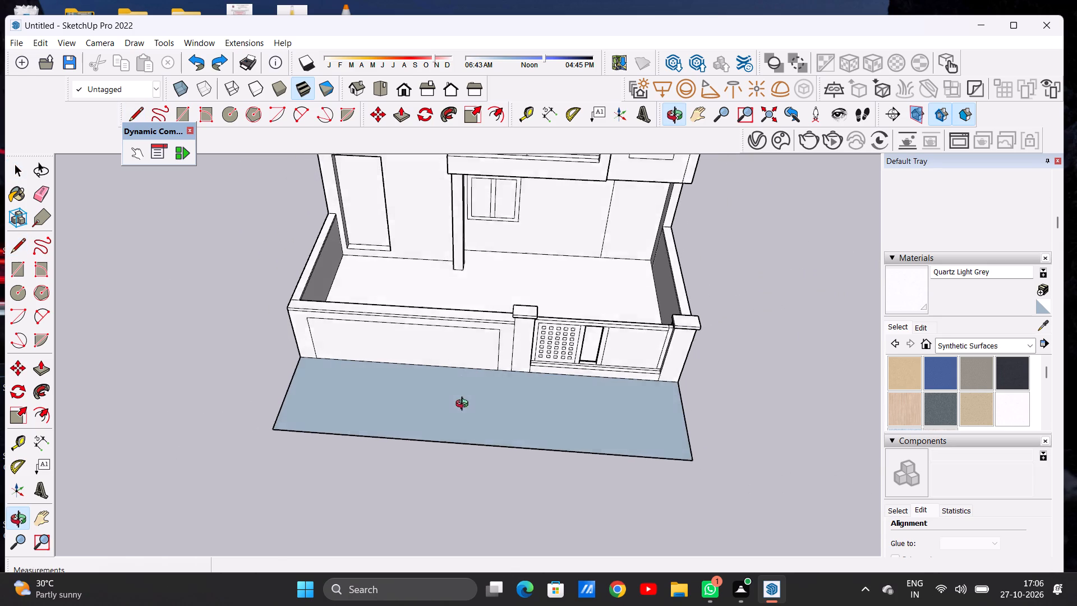
middle_click_drag(464, 405, 466, 446)
middle_click_drag(383, 402, 399, 429)
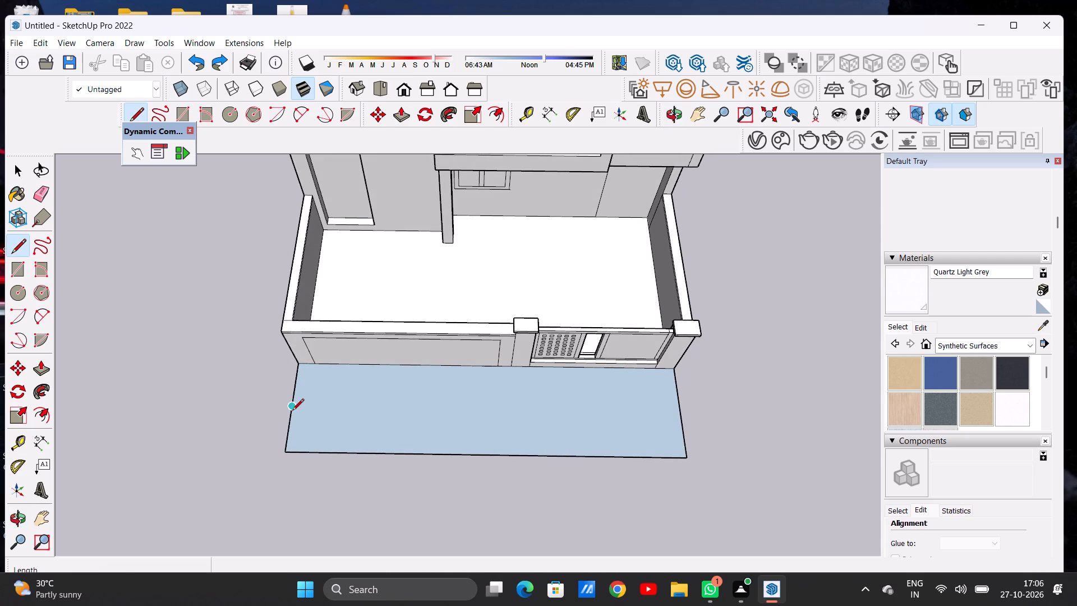
left_click(292, 411)
scroll(444, 412, "down", 3)
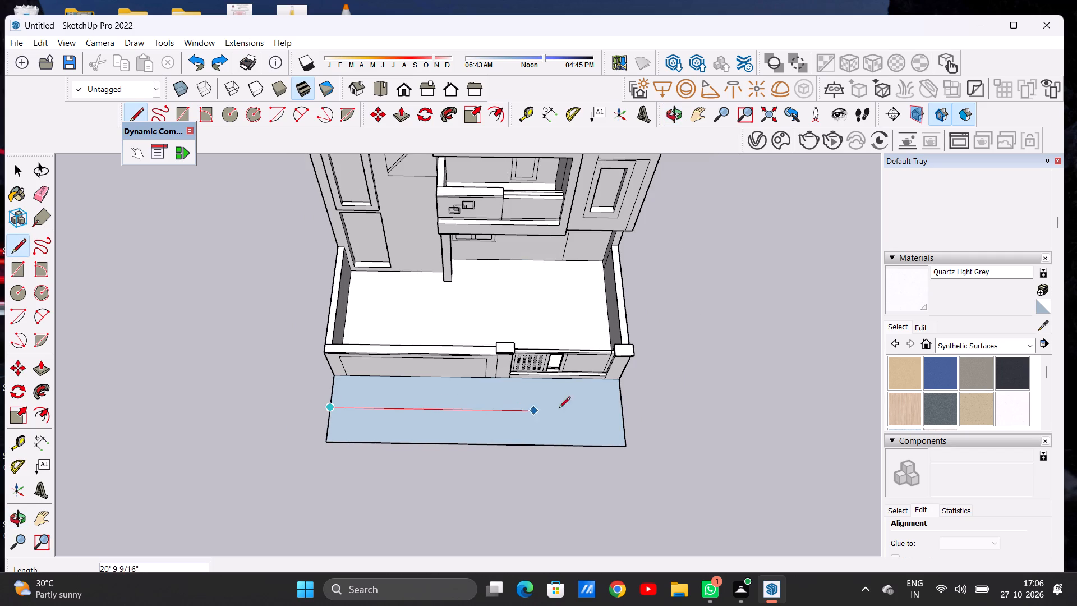
scroll(620, 407, "up", 5)
left_click(625, 414)
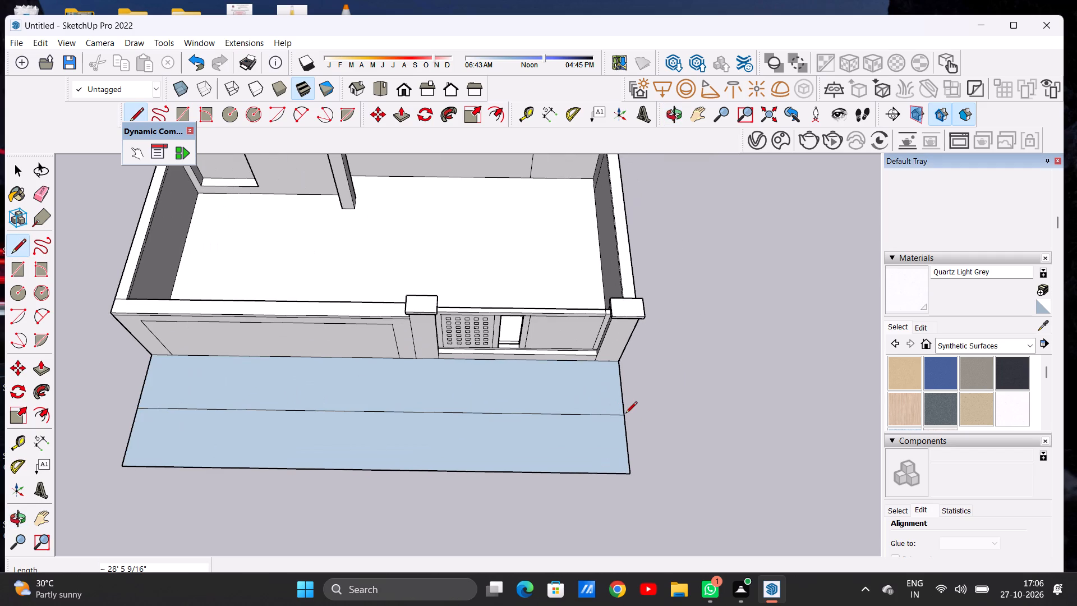
Erase the ground rectangle's outer edges beyond the dividing line, keeping only the strip next to the boundary wall.
key("space")
type("E")
scroll(128, 478, "up", 2)
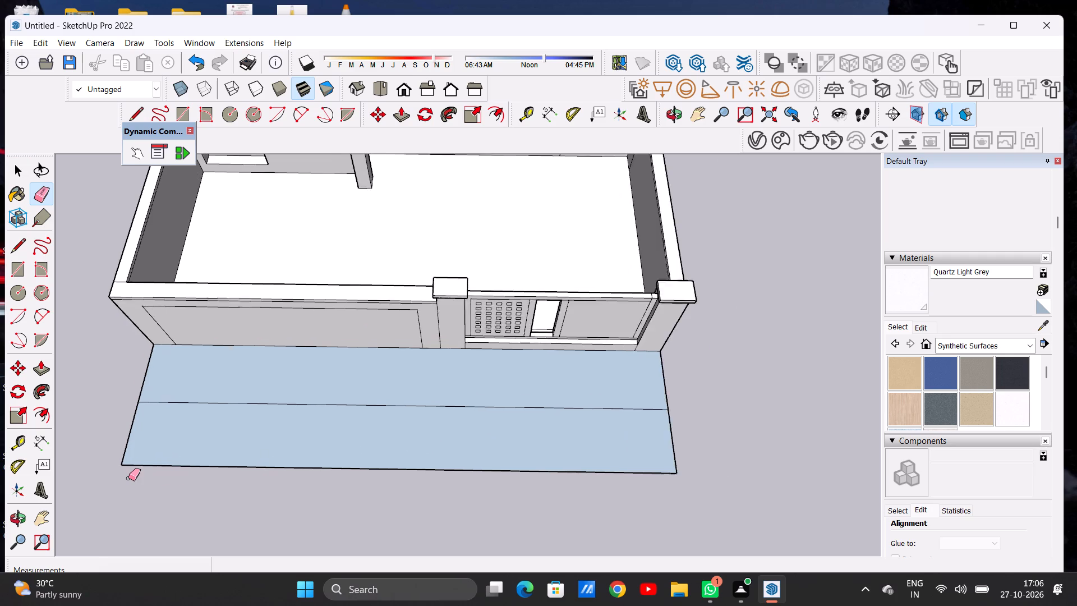
scroll(128, 478, "up", 3)
left_click_drag(115, 434, 132, 458)
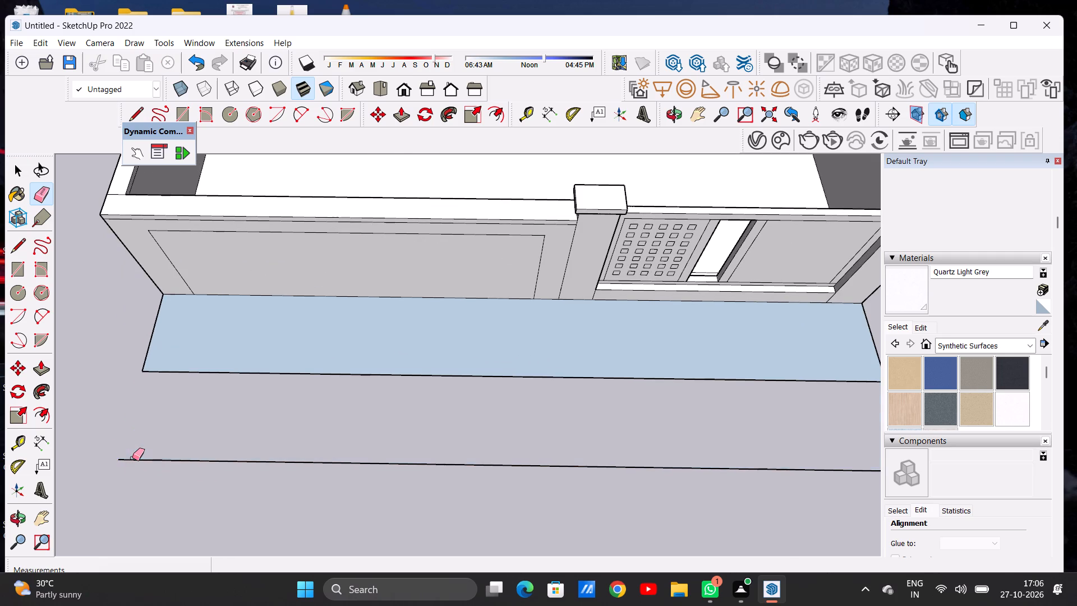
left_click_drag(142, 450, 147, 469)
scroll(155, 465, "down", 6)
scroll(172, 460, "up", 1)
scroll(178, 459, "down", 7)
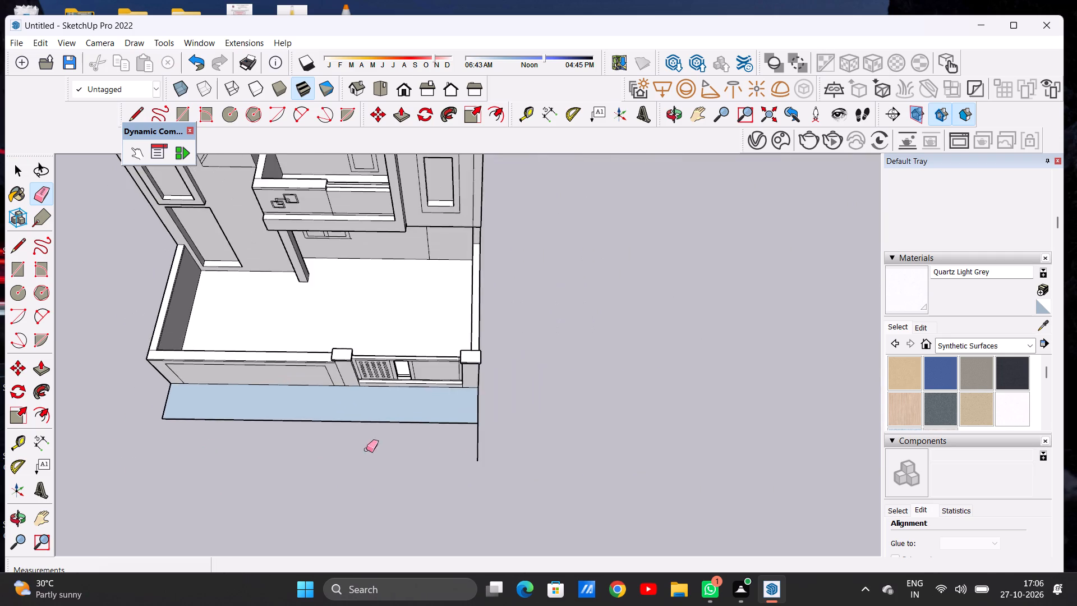
scroll(505, 445, "up", 5)
left_click_drag(465, 440, 457, 442)
key("space")
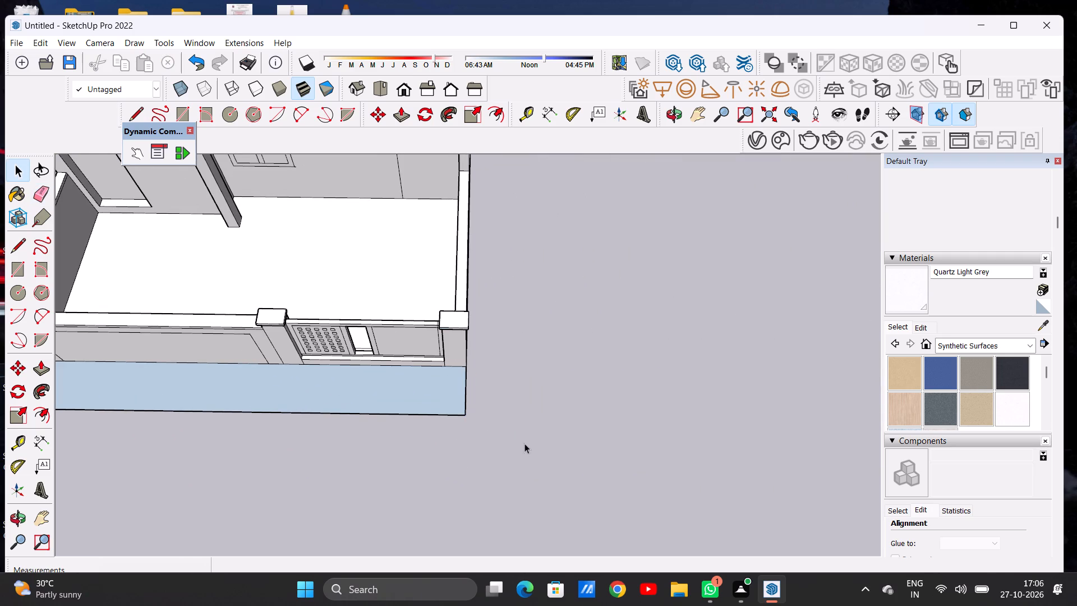
Examine the depth of the ground strip against the boundary wall and gate from several angles.
scroll(597, 437, "down", 12)
scroll(455, 424, "up", 5)
middle_click_drag(481, 426, 440, 350)
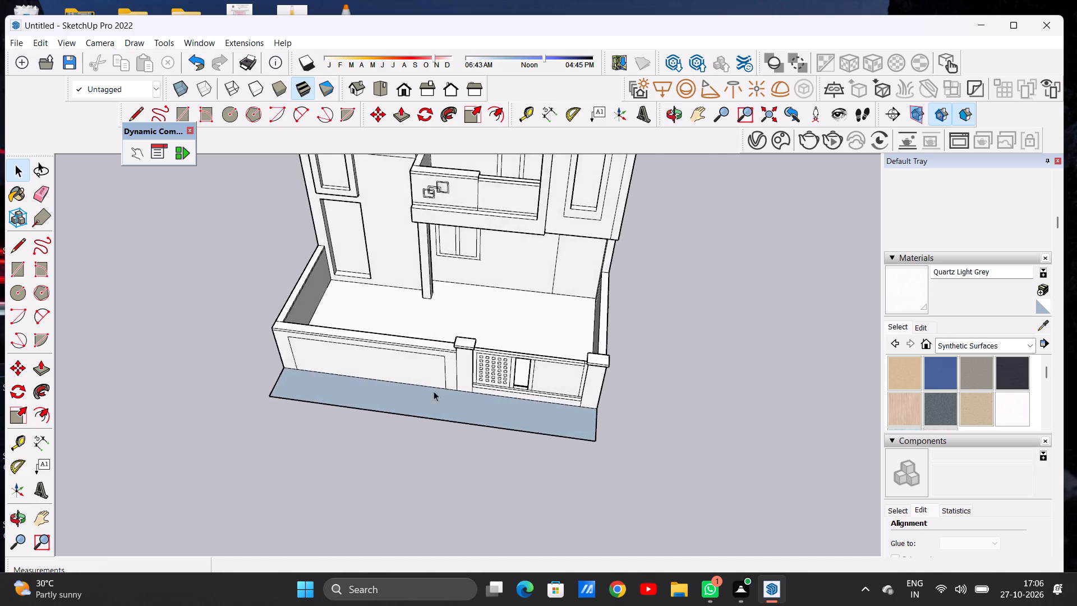
scroll(435, 393, "up", 5)
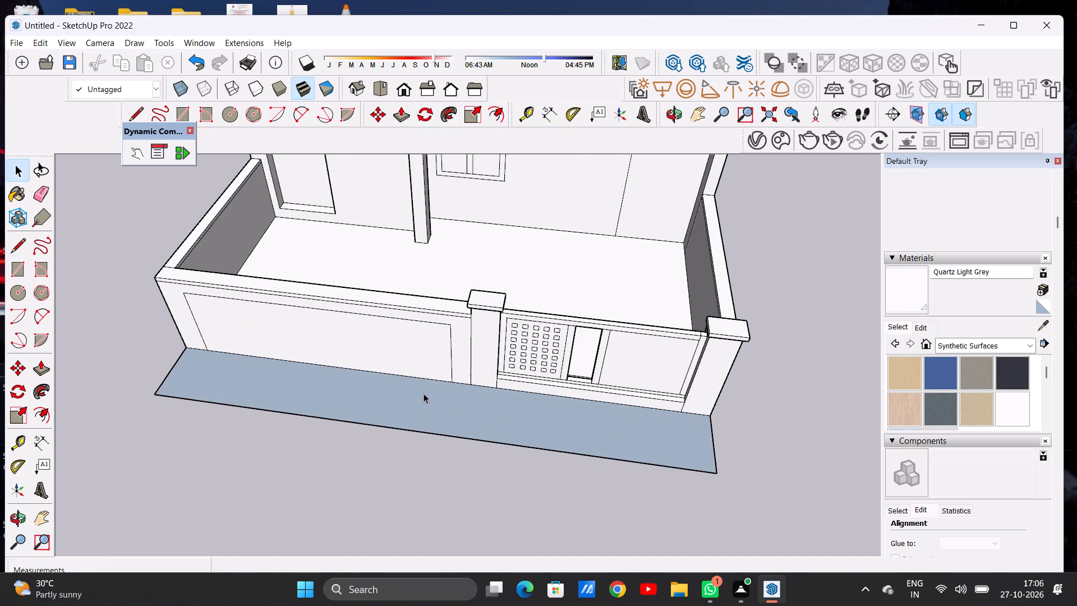
scroll(425, 382, "down", 2)
middle_click_drag(418, 384, 450, 411)
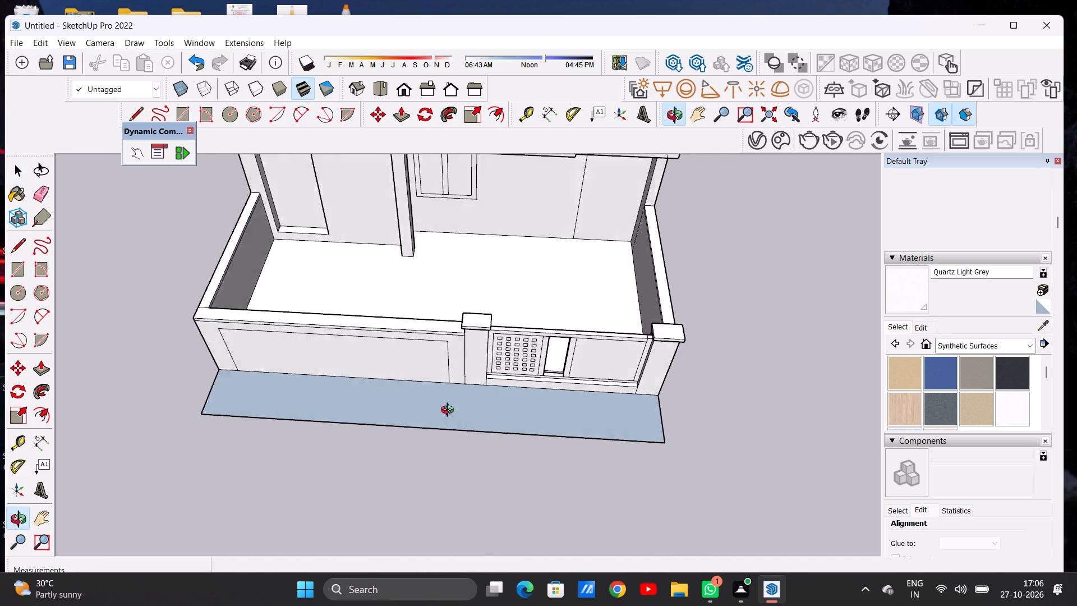
middle_click_drag(450, 411, 453, 439)
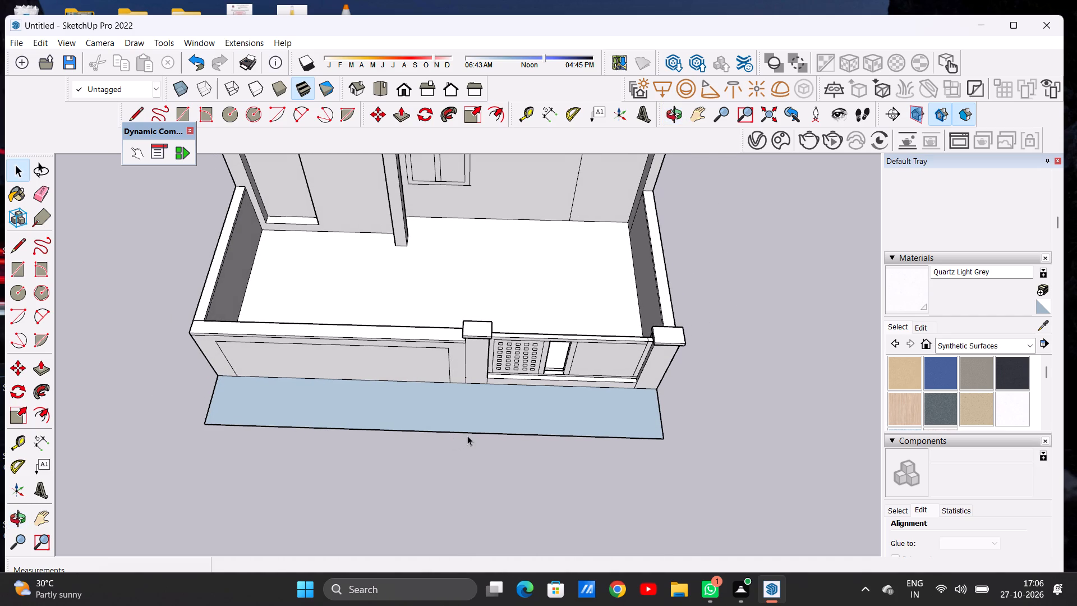
scroll(503, 411, "down", 3)
scroll(490, 411, "up", 5)
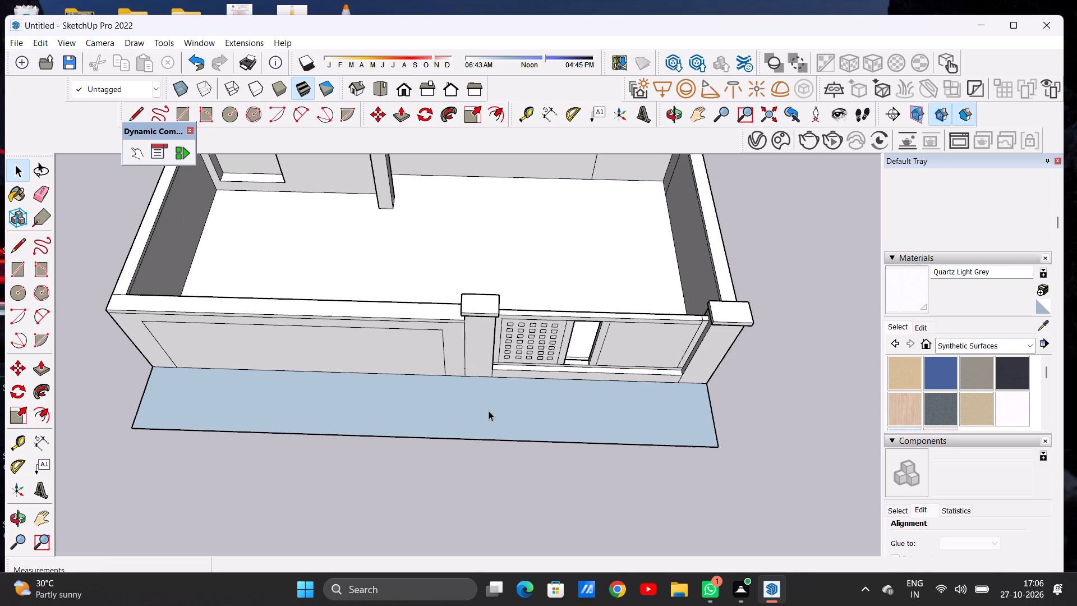
scroll(521, 393, "down", 5)
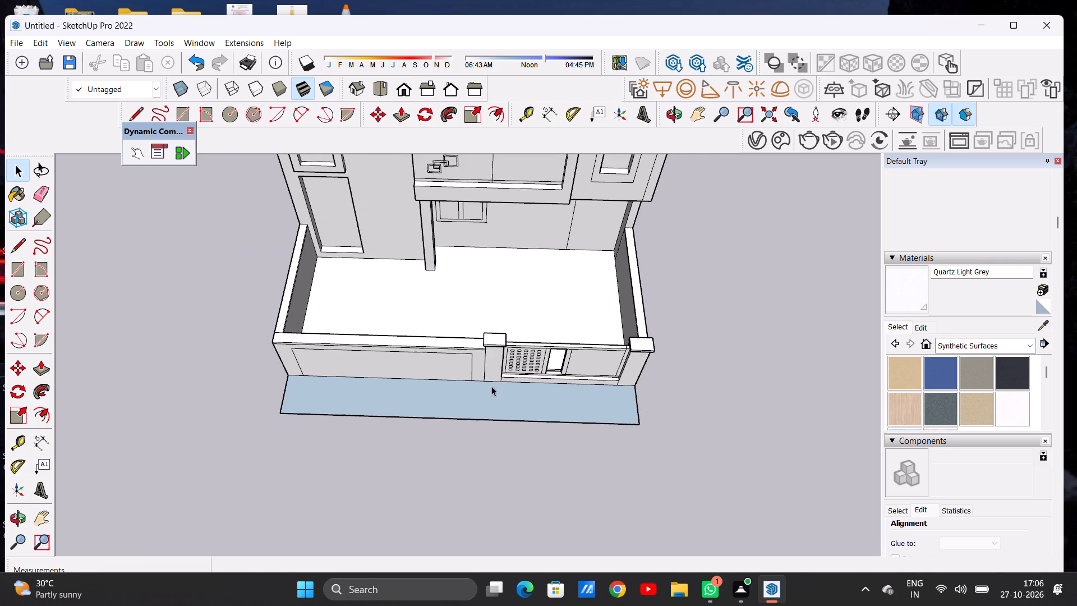
middle_click_drag(448, 389, 450, 422)
scroll(454, 400, "up", 4)
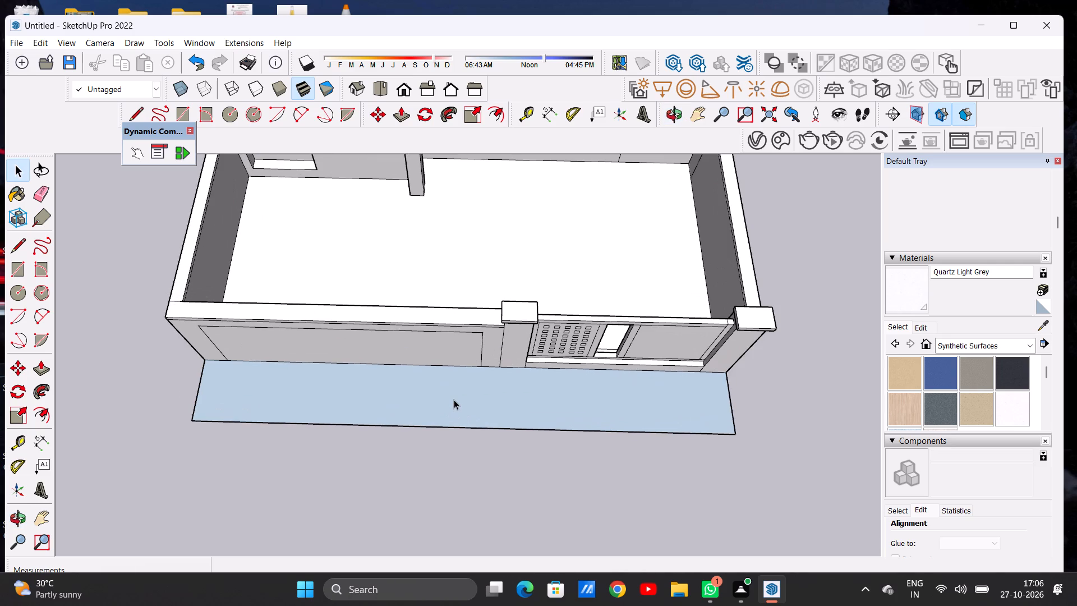
Draw a rectangle about 16' 1 15/16" by 2' 5 5/16" on the ground strip, from the wall's end corner to the gate pillar's near edge.
key("r")
middle_click_drag(467, 368, 489, 394)
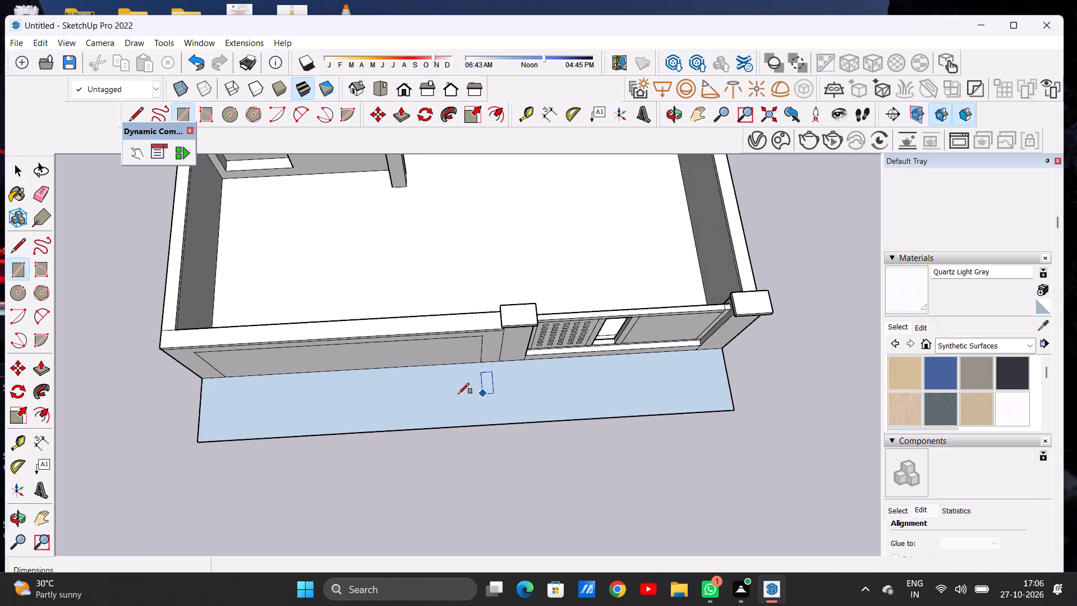
scroll(200, 393, "up", 5)
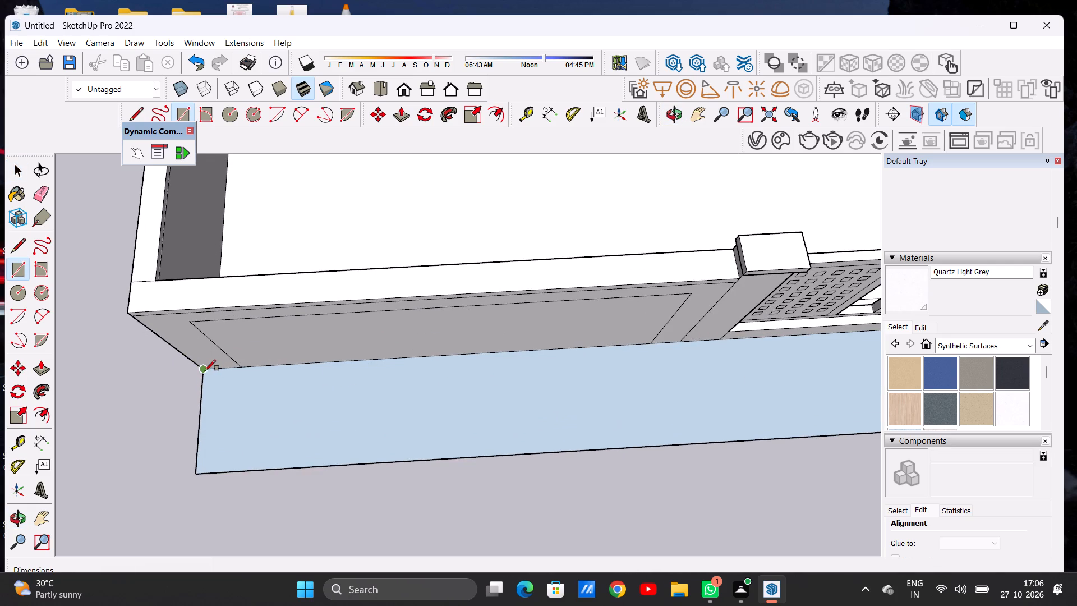
left_click(205, 371)
scroll(693, 355, "up", 4)
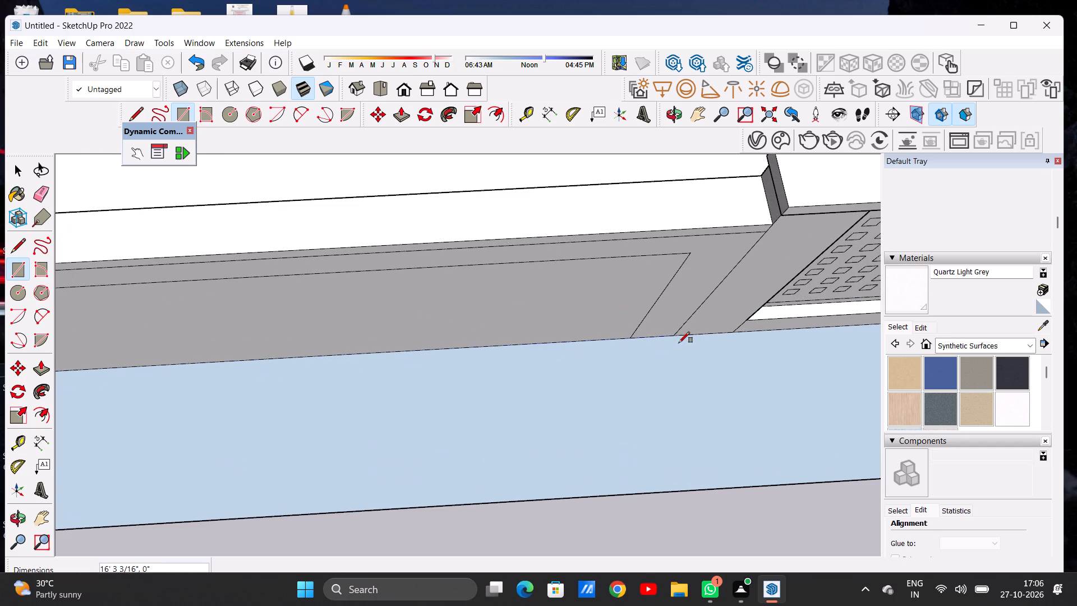
left_click(675, 339)
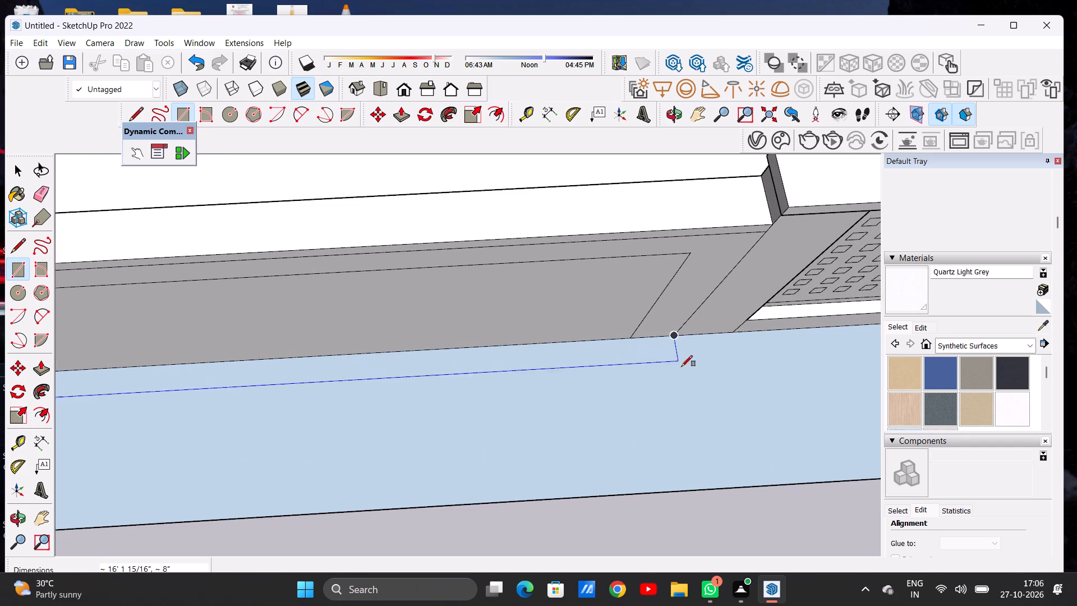
left_click(703, 439)
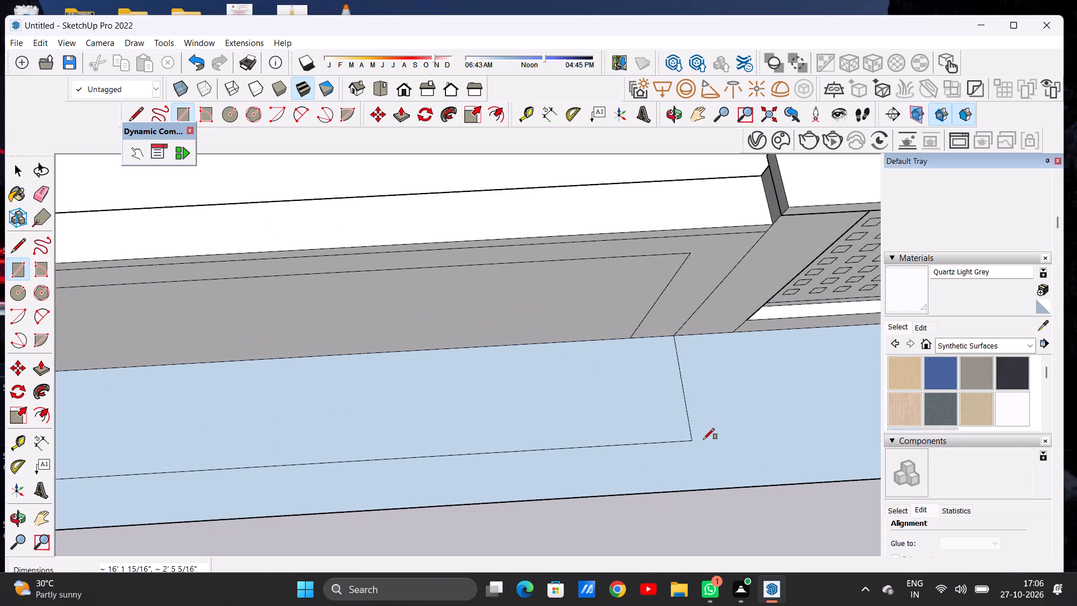
key("space")
Examine the new rectangle's extent on the ground strip relative to the boundary wall, pillars and gate.
scroll(577, 393, "down", 8)
middle_click_drag(543, 421, 529, 367)
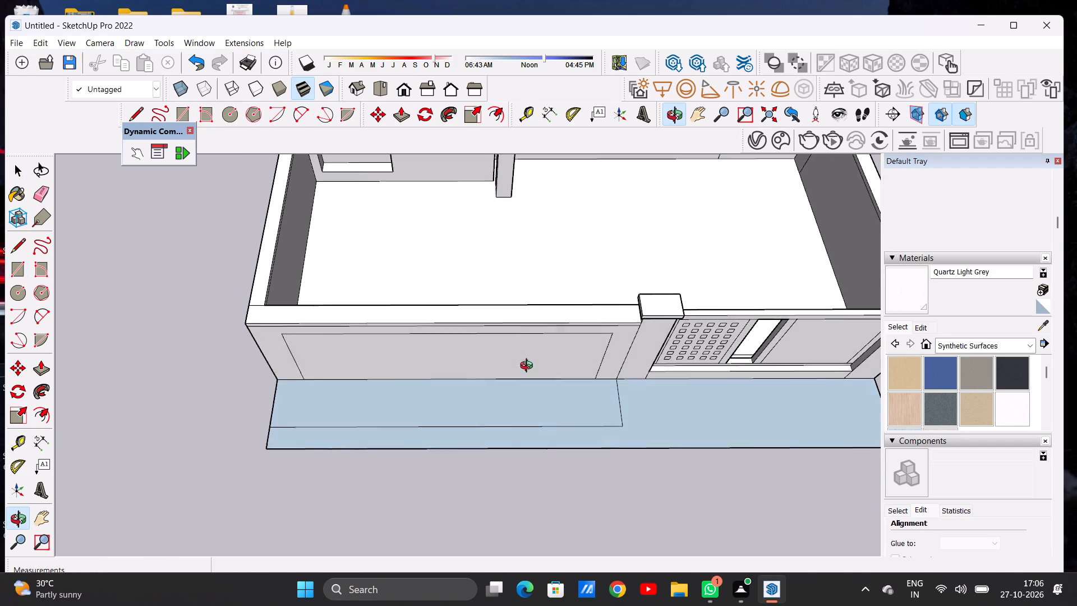
middle_click_drag(529, 367, 529, 364)
scroll(463, 381, "down", 4)
scroll(520, 420, "up", 4)
scroll(426, 388, "down", 8)
scroll(562, 405, "up", 3)
scroll(563, 406, "down", 1)
scroll(563, 406, "up", 1)
middle_click_drag(554, 398, 544, 356)
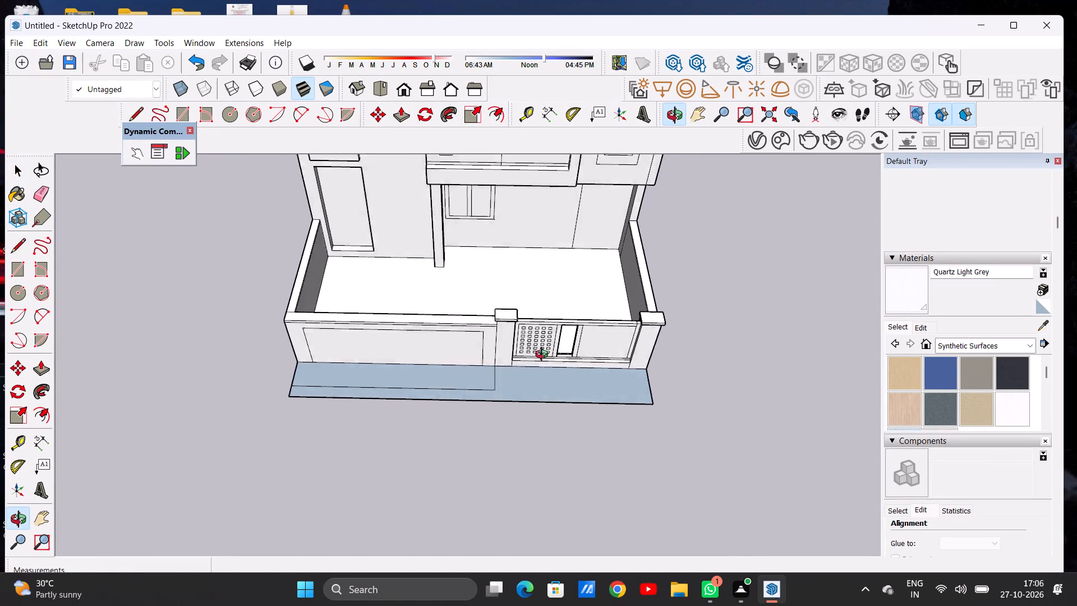
middle_click_drag(544, 356, 541, 341)
scroll(572, 389, "up", 7)
middle_click_drag(579, 397, 572, 351)
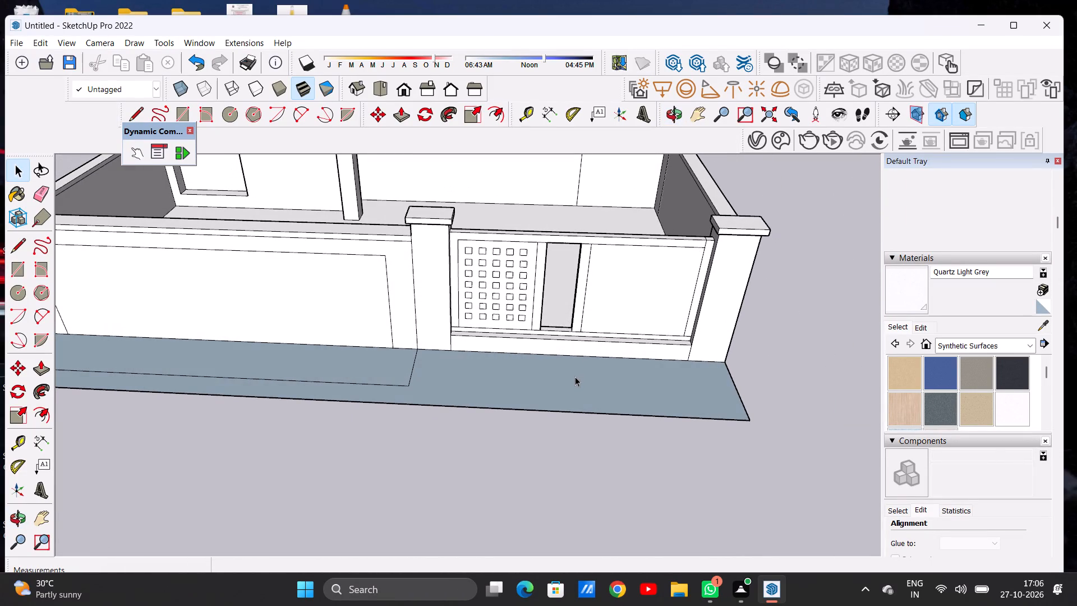
scroll(523, 364, "down", 3)
scroll(503, 383, "up", 1)
scroll(503, 383, "down", 1)
scroll(503, 383, "up", 1)
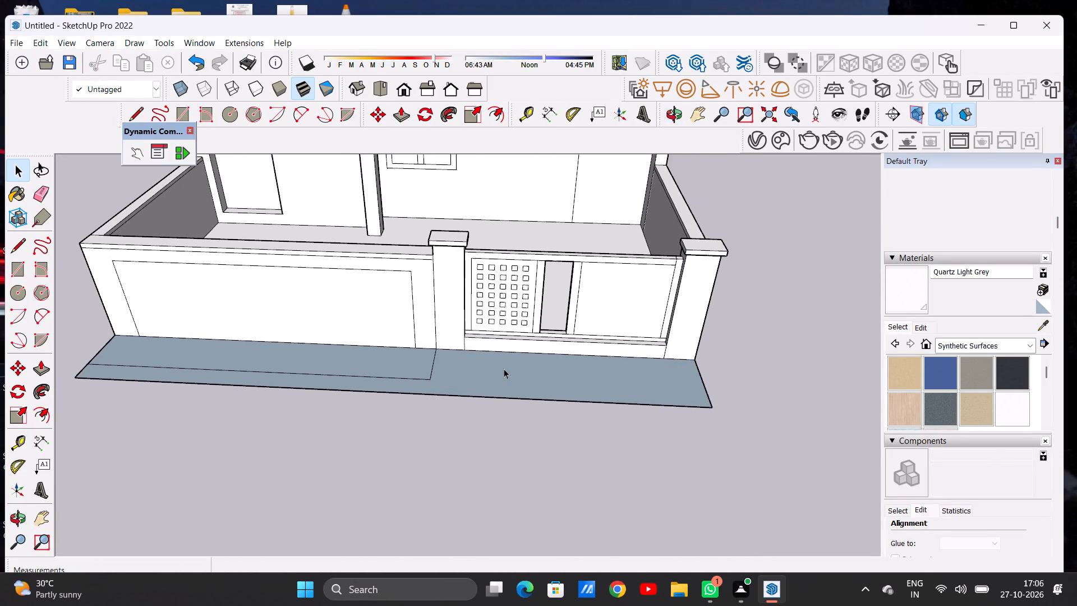
middle_click_drag(504, 369, 510, 435)
Draw a line about 12' 3 5/8" long from the rectangle's outer corner to the ground strip's end edge beyond the gate.
key("l")
scroll(491, 419, "up", 5)
scroll(489, 418, "down", 1)
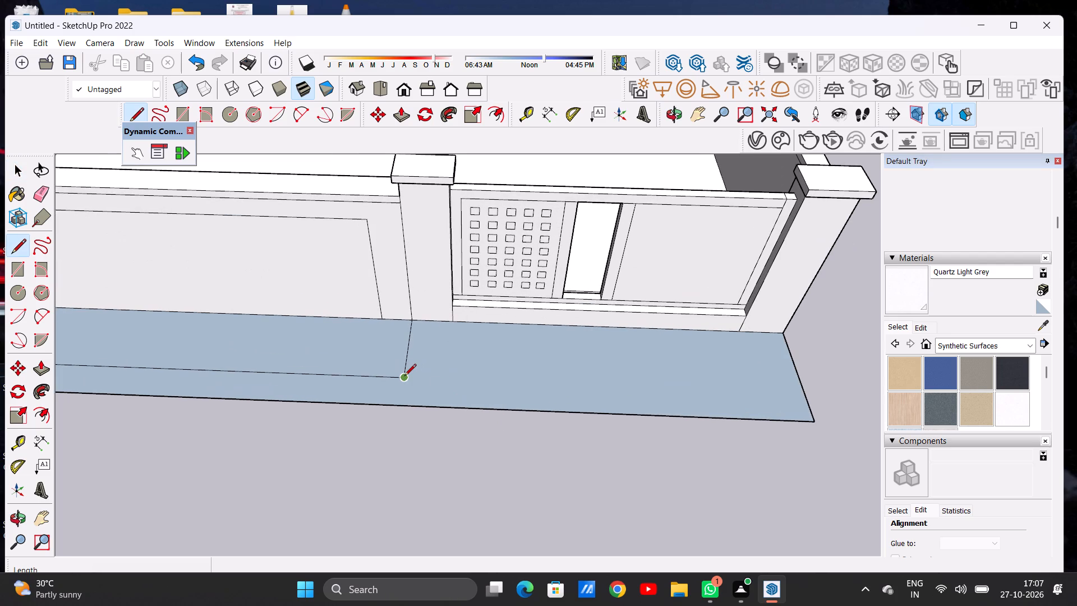
left_click(404, 377)
scroll(536, 380, "down", 3)
scroll(509, 380, "up", 1)
scroll(508, 381, "down", 4)
scroll(670, 379, "up", 4)
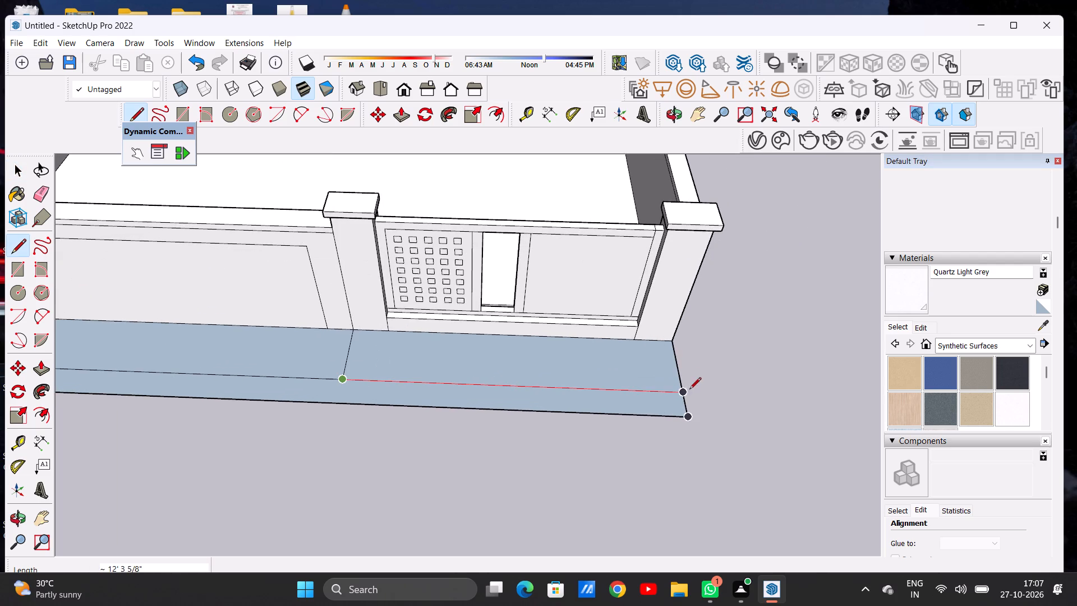
left_click(683, 391)
Erase the outer band's edges at both ends and along the front, leaving only the narrower two-part strip against the wall.
key("e")
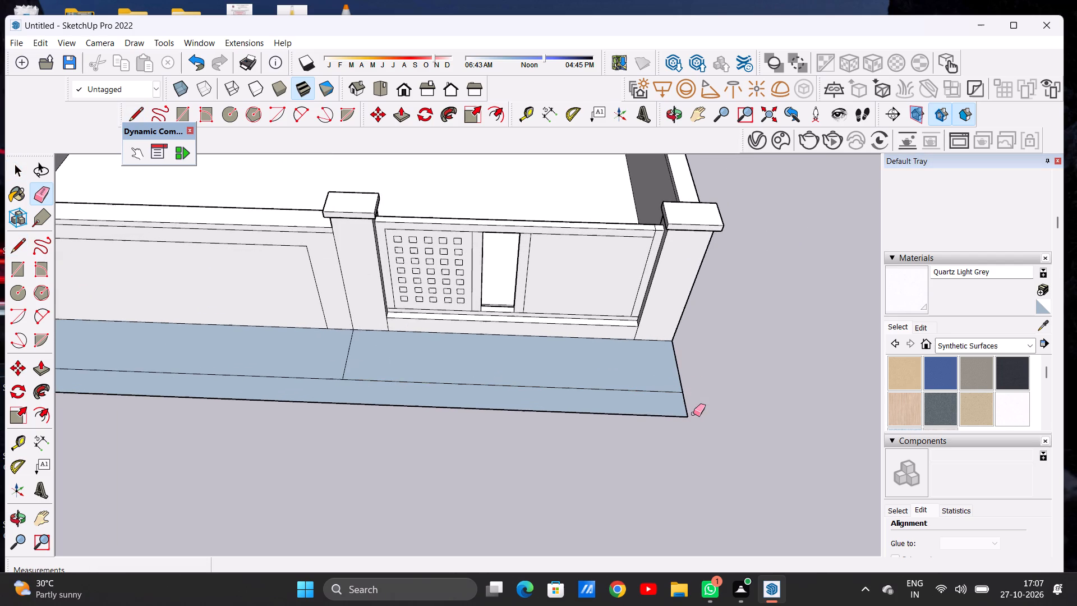
scroll(694, 415, "up", 3)
scroll(695, 416, "down", 1)
scroll(695, 416, "up", 2)
left_click_drag(686, 404, 665, 421)
scroll(714, 413, "down", 15)
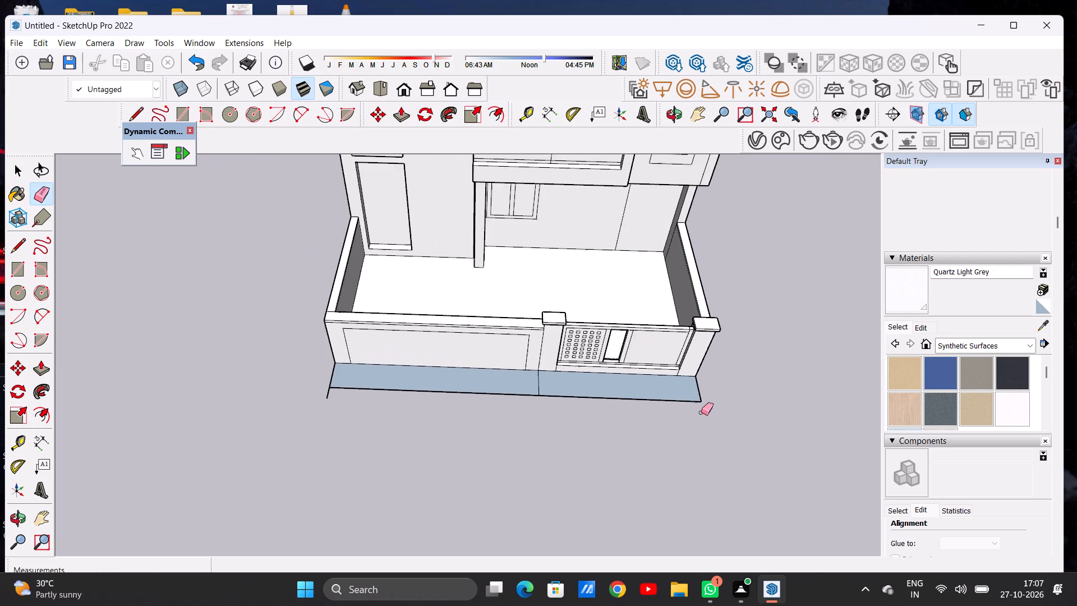
scroll(701, 412, "down", 1)
scroll(362, 412, "up", 12)
left_click_drag(351, 383, 323, 380)
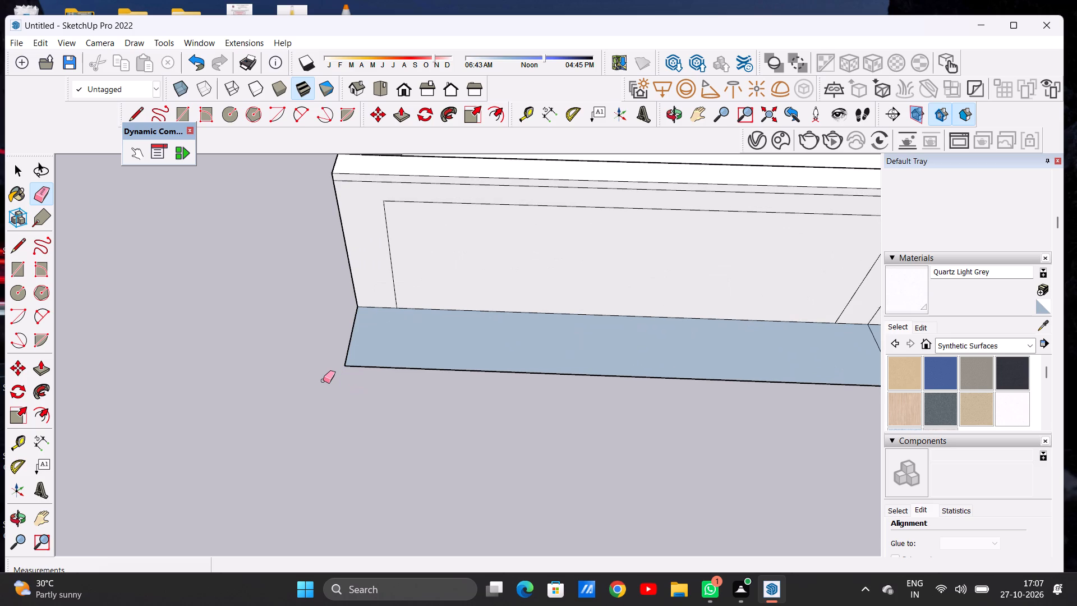
key("space")
Delete the flat face covering the framed panel on the front boundary wall.
scroll(393, 414, "down", 4)
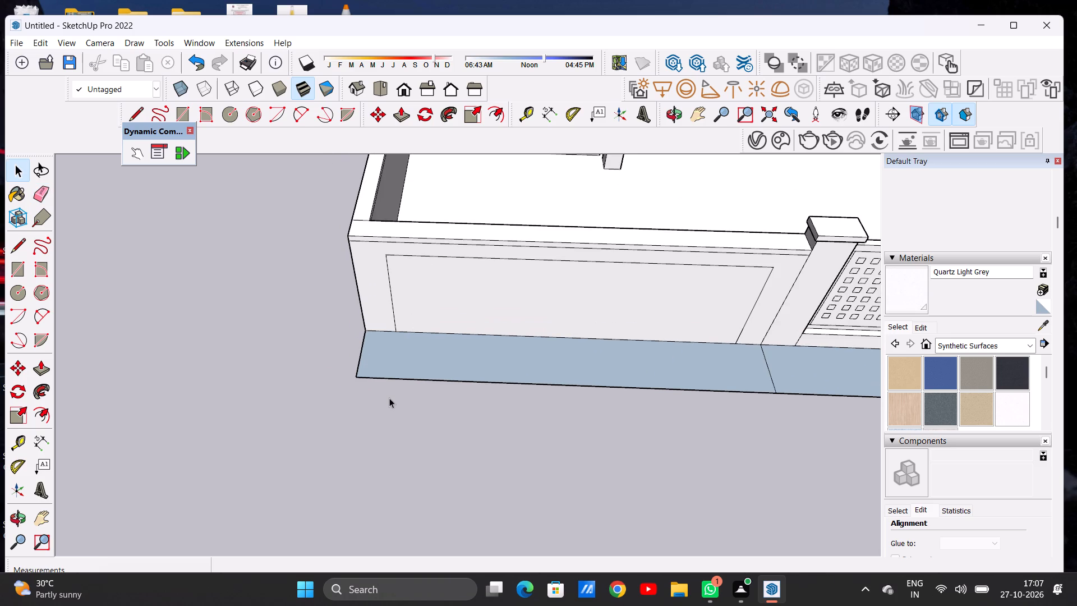
scroll(377, 375, "down", 7)
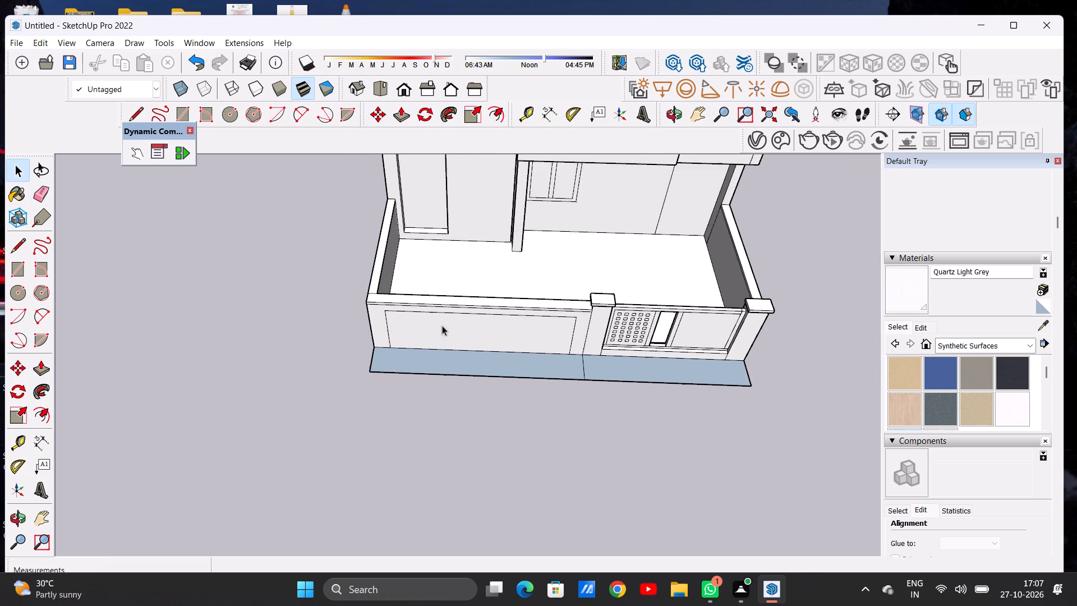
middle_click_drag(502, 343, 499, 285)
scroll(549, 360, "up", 6)
middle_click_drag(524, 348, 521, 392)
scroll(521, 392, "up", 1)
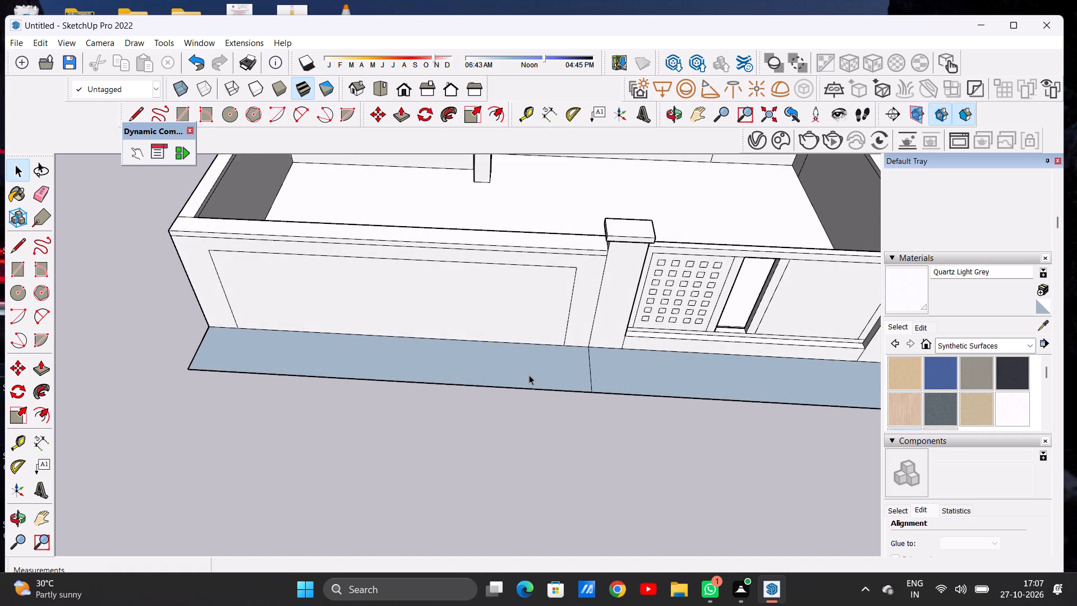
middle_click_drag(512, 356, 527, 396)
scroll(527, 378, "up", 3)
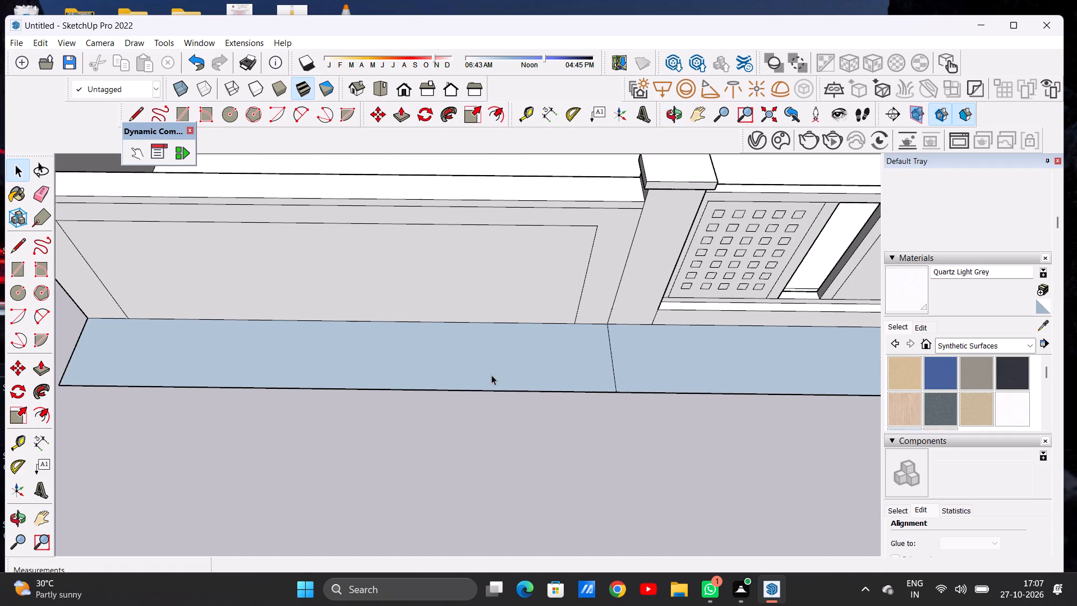
key("p")
middle_click_drag(549, 379, 445, 330)
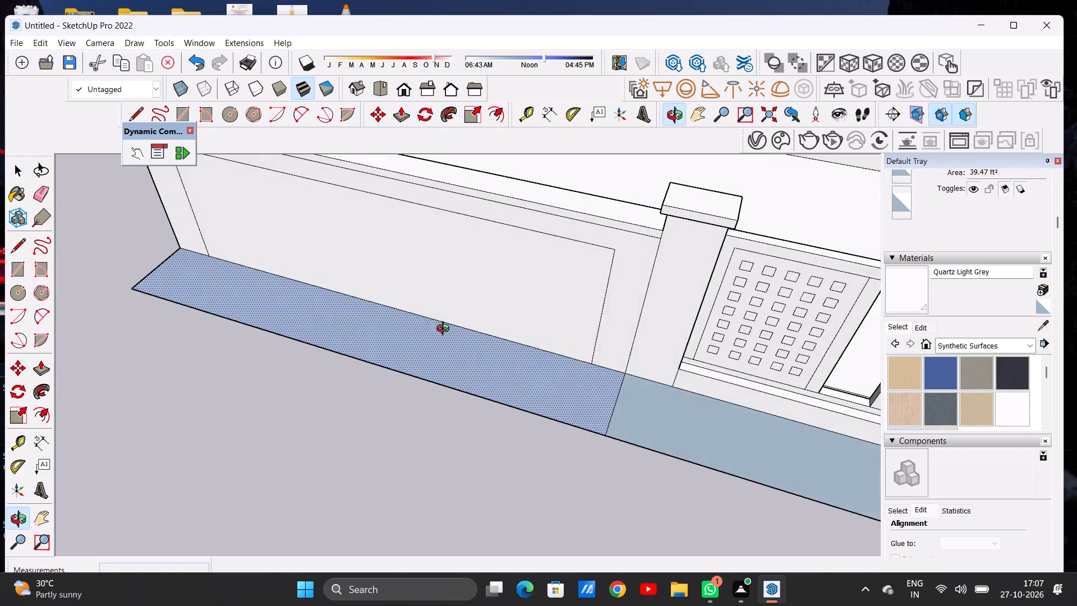
middle_click_drag(445, 330, 431, 323)
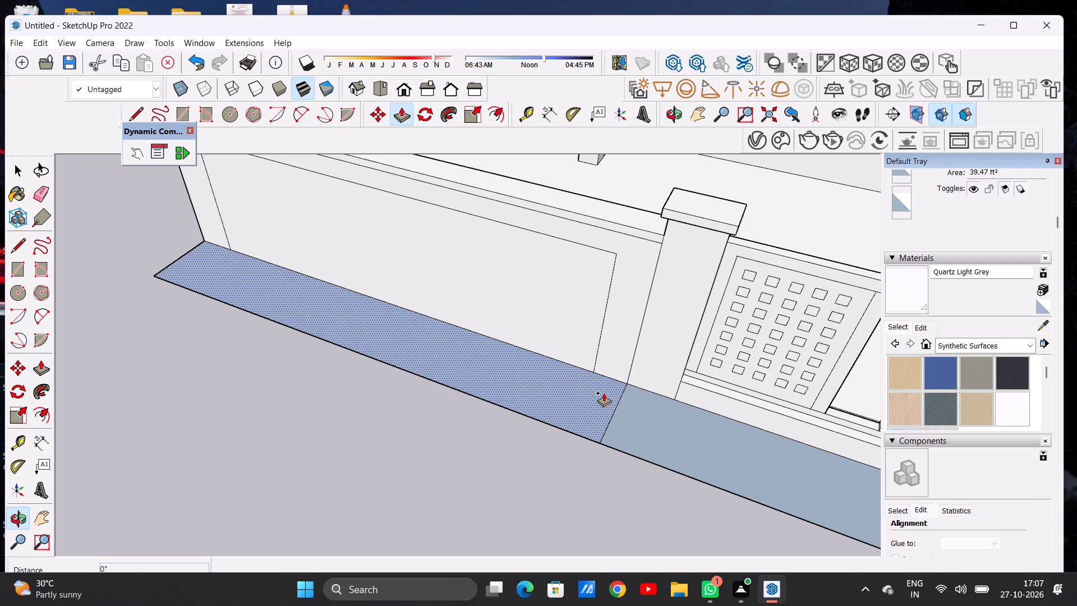
key("space")
left_click(553, 334)
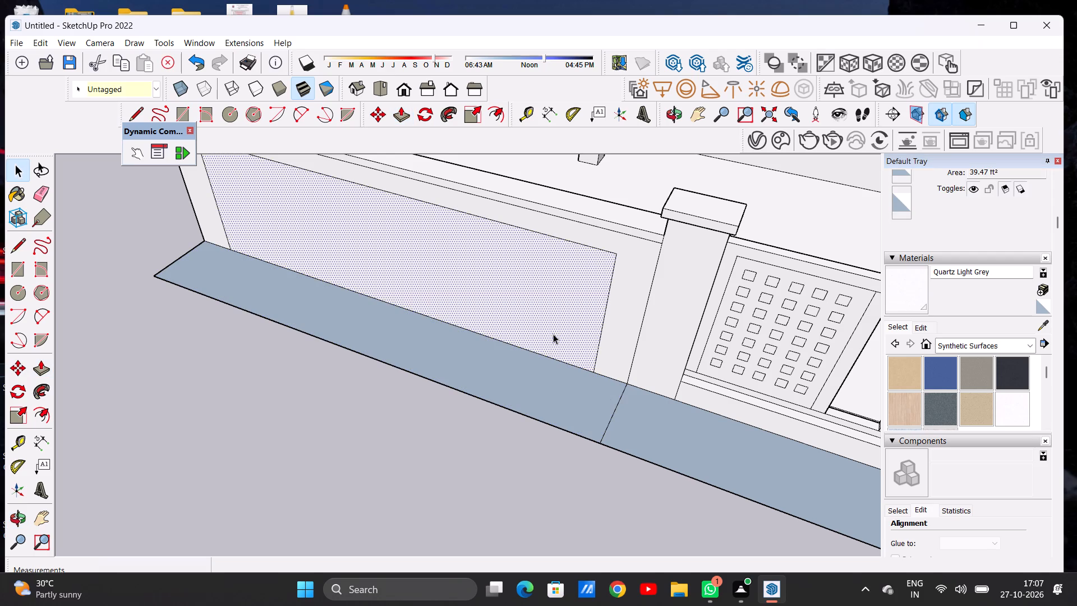
key("Delete")
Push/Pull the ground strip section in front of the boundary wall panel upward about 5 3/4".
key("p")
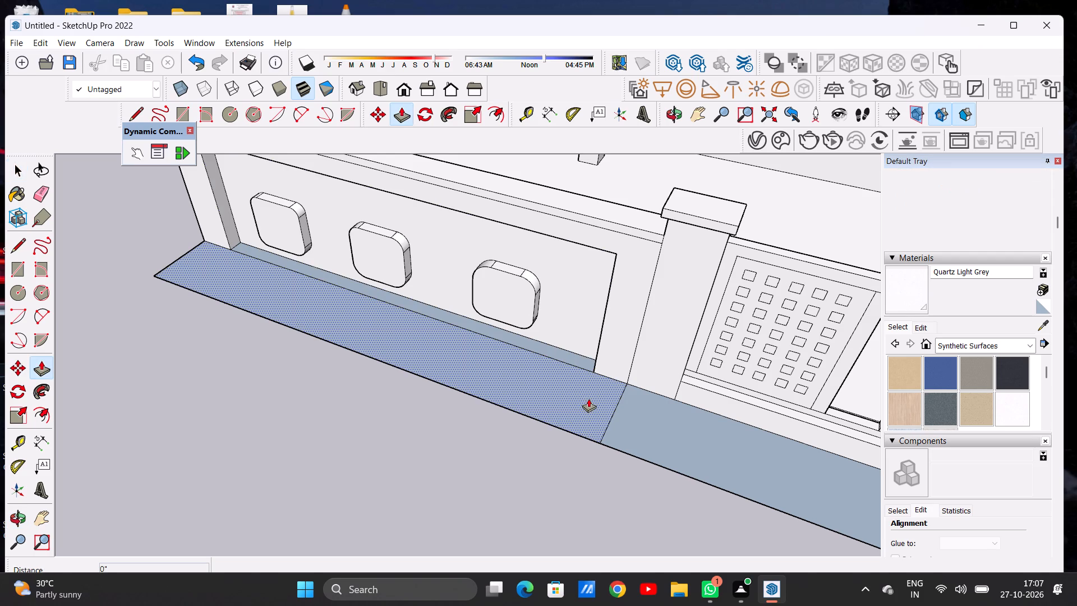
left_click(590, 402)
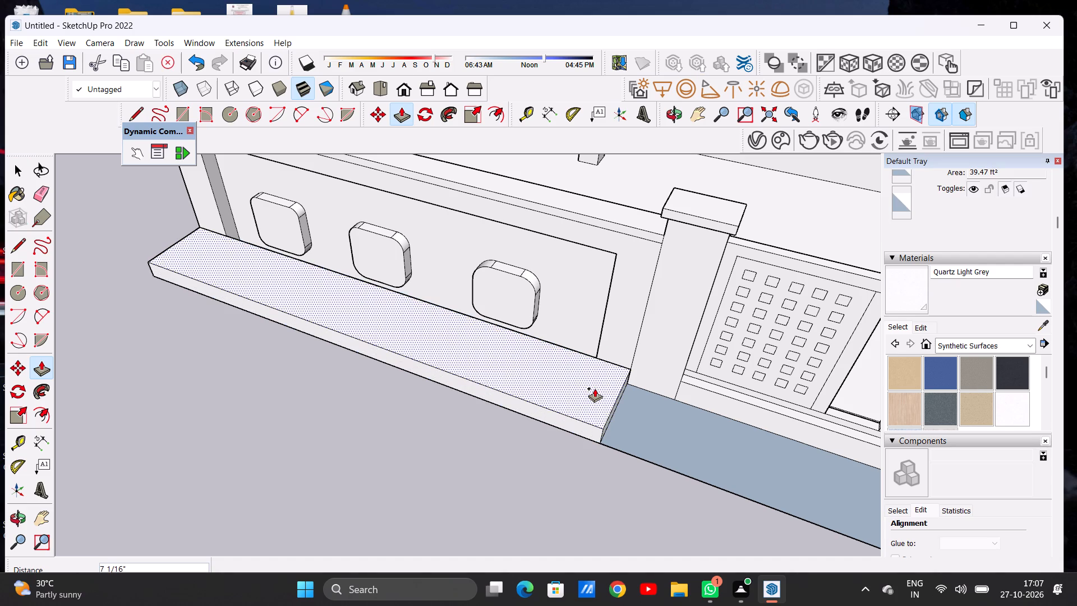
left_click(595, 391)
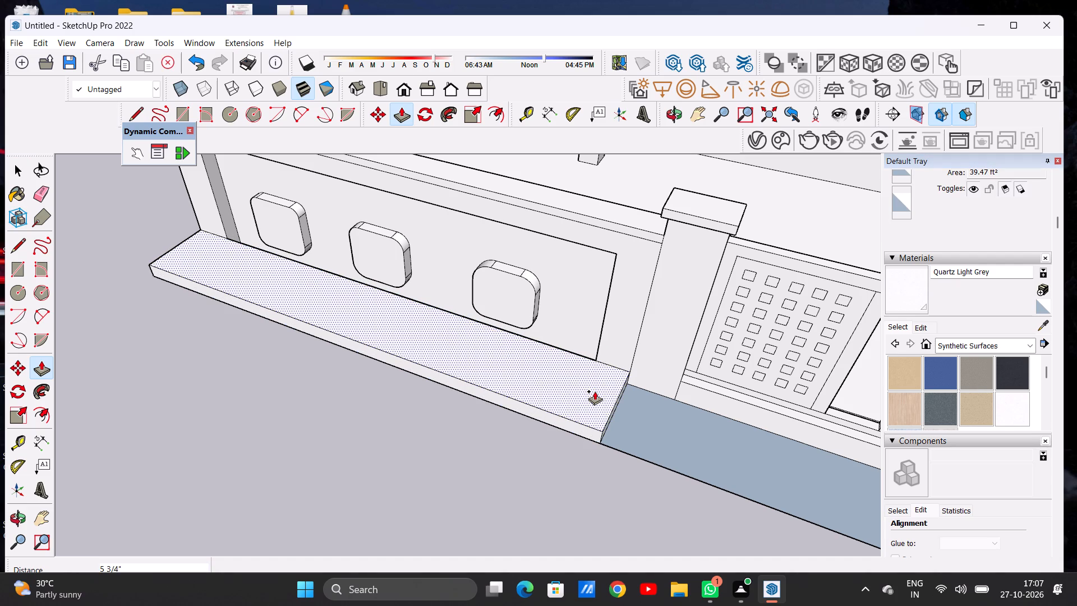
Examine the raised strip against the recessed wall panel, its rounded blocks and the gate from several angles.
key("space")
scroll(522, 368, "down", 6)
middle_click_drag(447, 386, 591, 294)
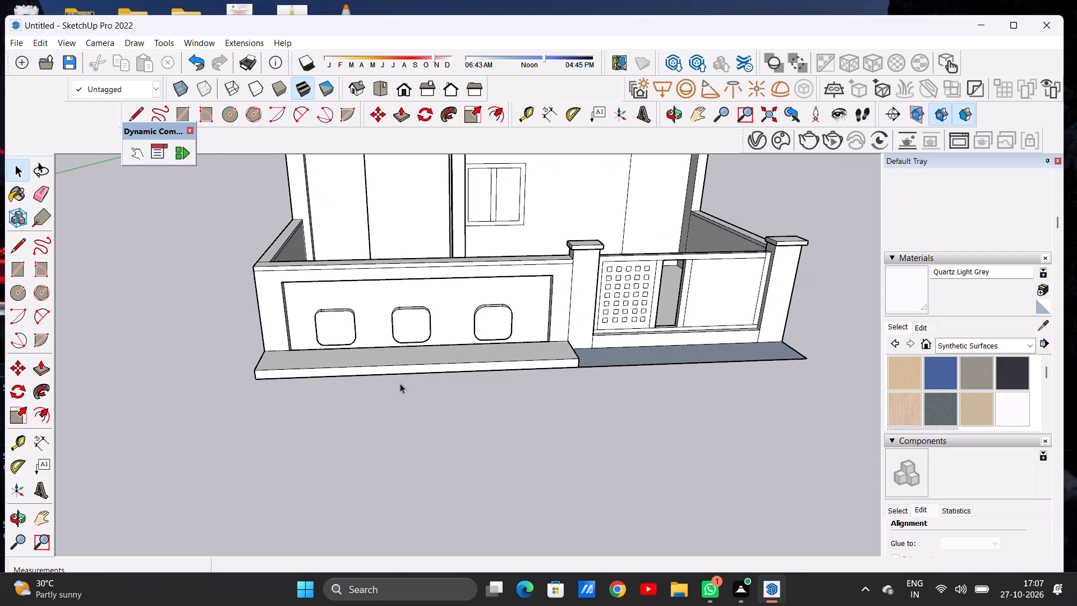
scroll(393, 387, "down", 5)
middle_click_drag(450, 371, 385, 339)
scroll(392, 348, "up", 6)
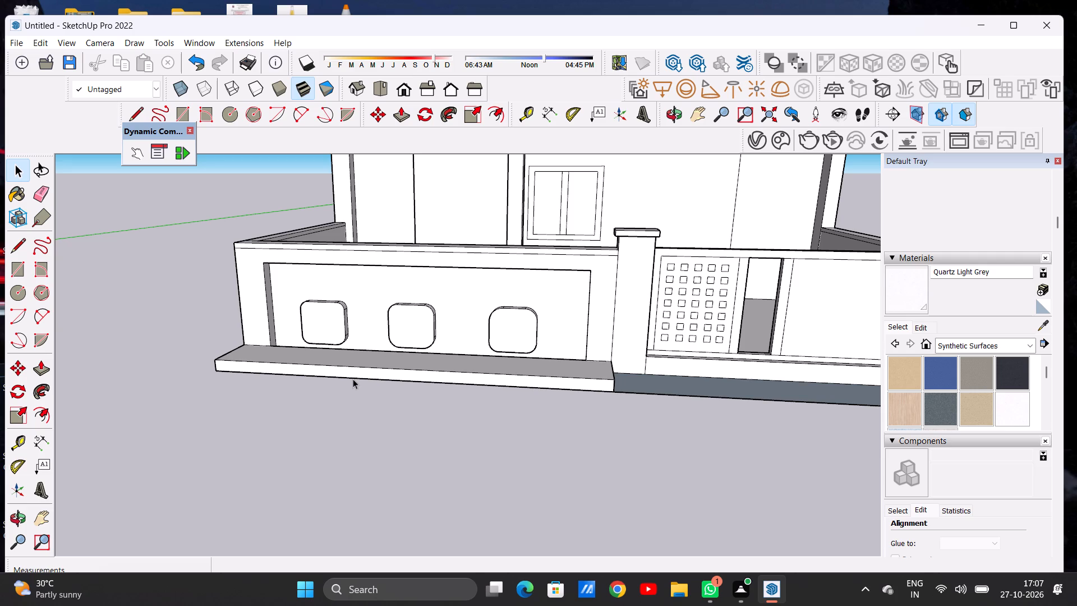
scroll(351, 377, "down", 1)
scroll(351, 377, "up", 1)
scroll(351, 377, "down", 3)
middle_click_drag(422, 362, 211, 438)
scroll(453, 397, "up", 3)
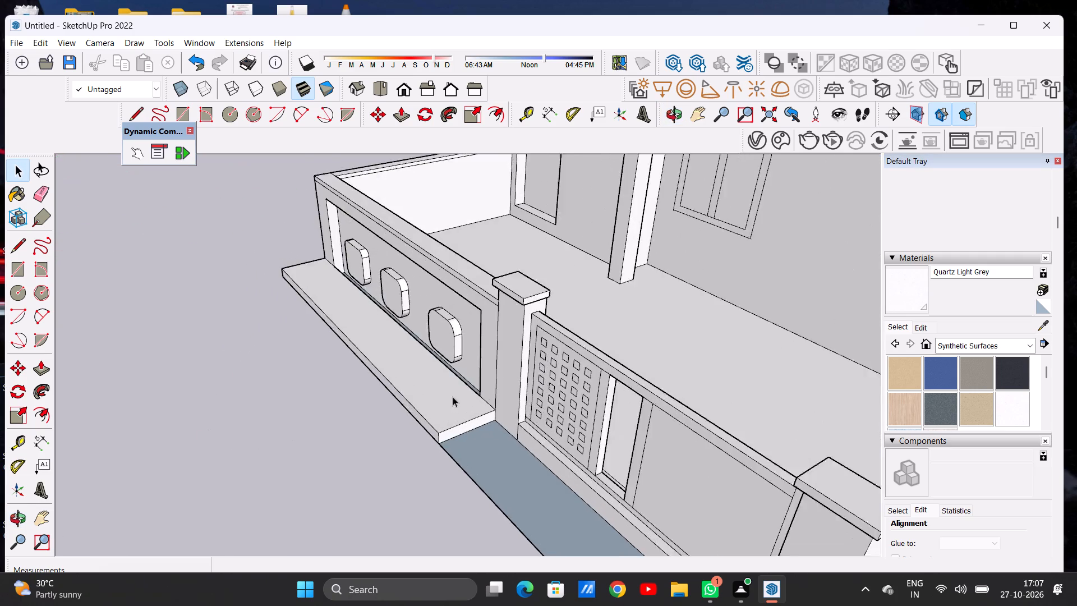
scroll(453, 397, "up", 8)
middle_click_drag(365, 368, 554, 329)
scroll(546, 346, "down", 6)
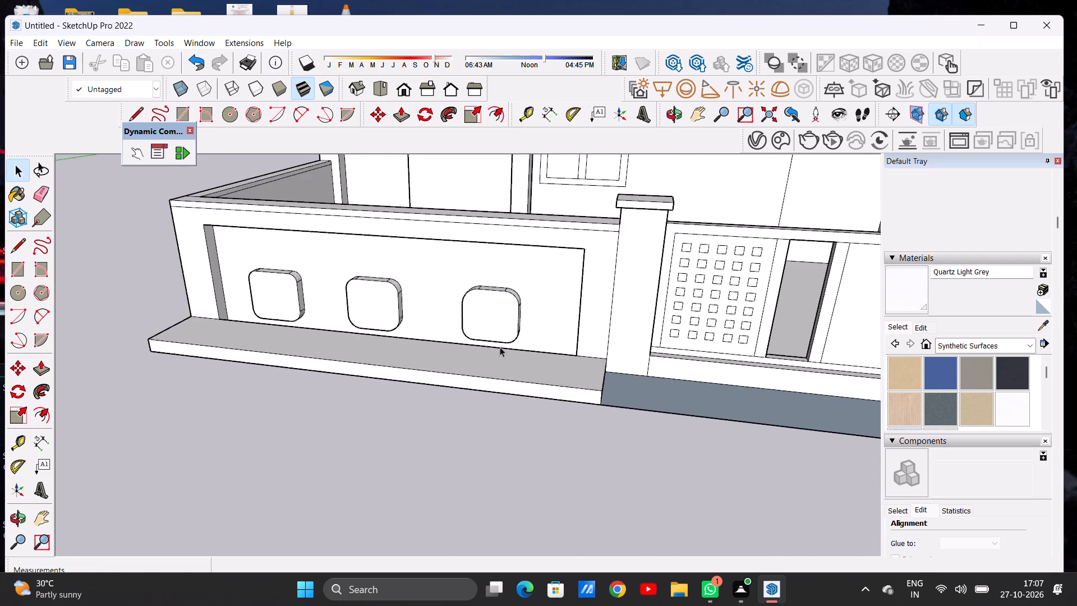
scroll(500, 347, "down", 2)
scroll(487, 352, "up", 1)
scroll(486, 353, "down", 5)
middle_click_drag(444, 377, 491, 343)
scroll(407, 377, "down", 10)
scroll(382, 364, "up", 12)
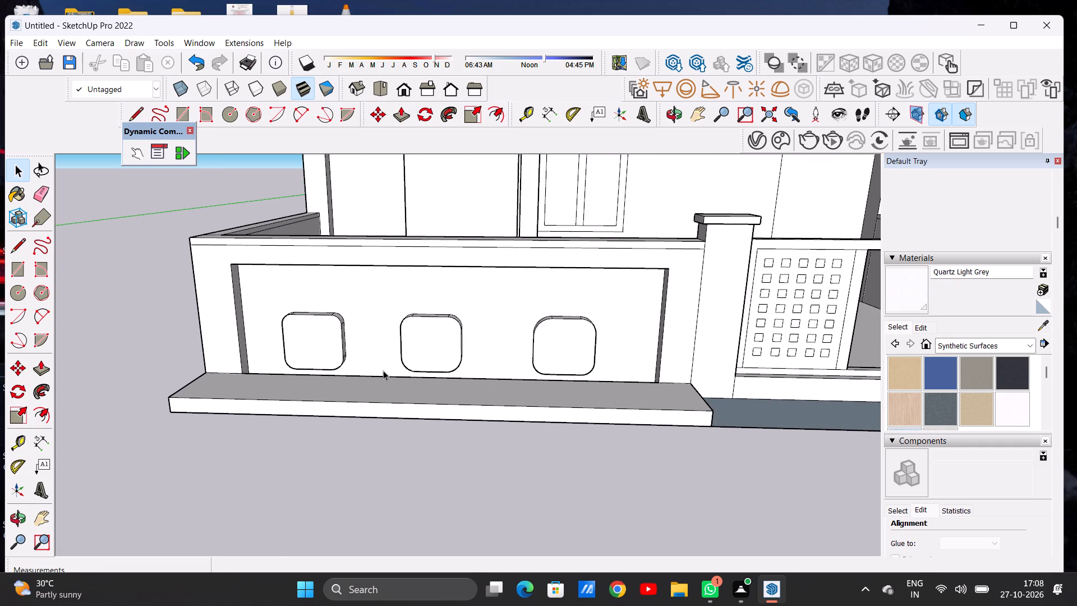
scroll(376, 350, "down", 6)
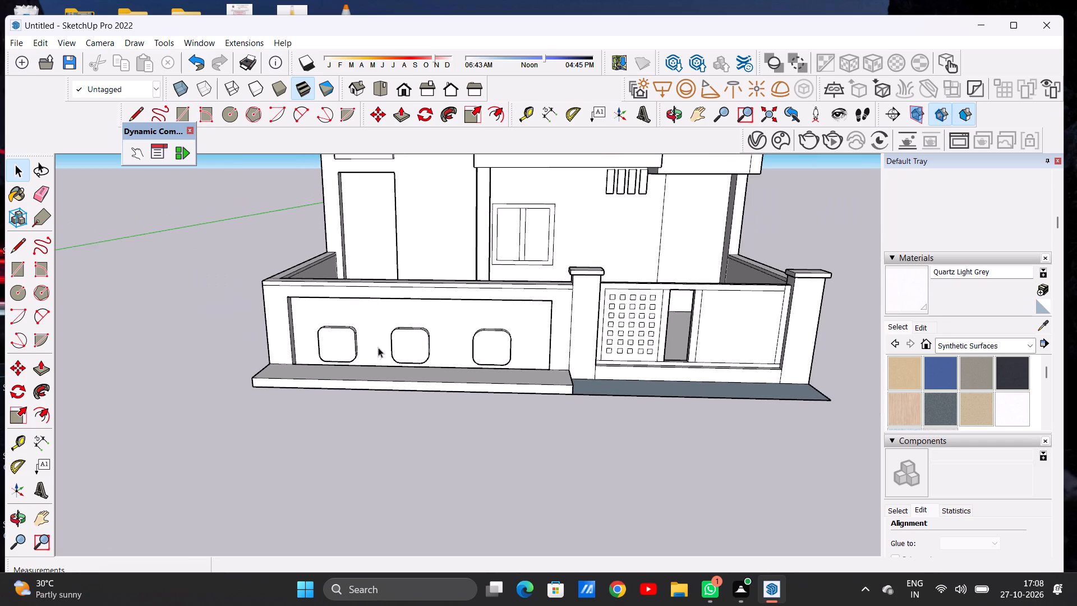
middle_click_drag(389, 356, 388, 498)
scroll(450, 410, "up", 5)
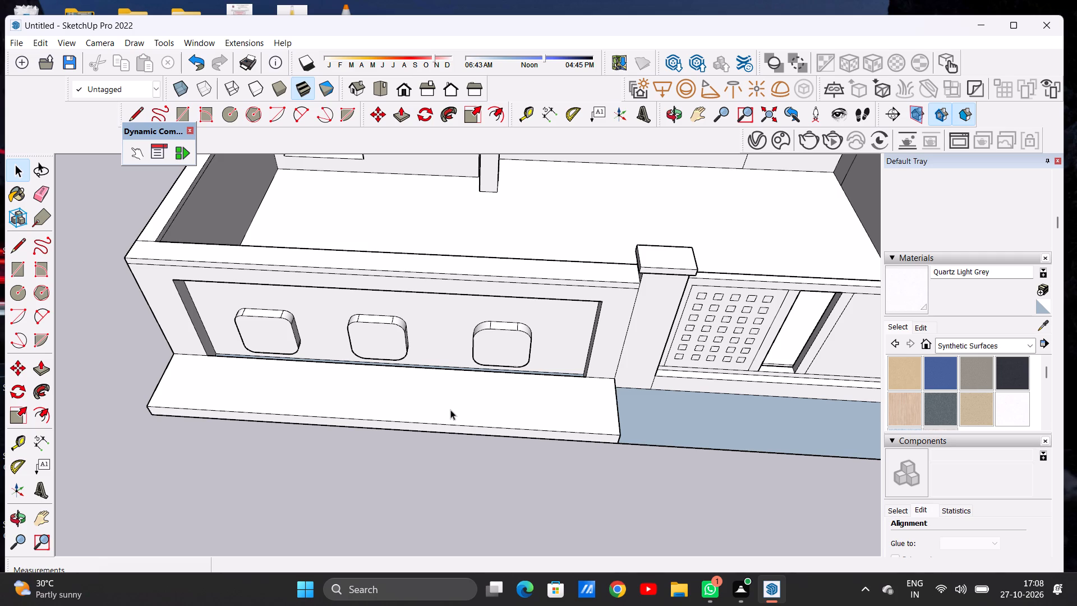
scroll(443, 410, "down", 11)
scroll(403, 388, "down", 2)
scroll(402, 389, "up", 1)
scroll(402, 389, "down", 20)
scroll(402, 389, "down", 2)
scroll(456, 402, "up", 13)
middle_click_drag(573, 402, 499, 388)
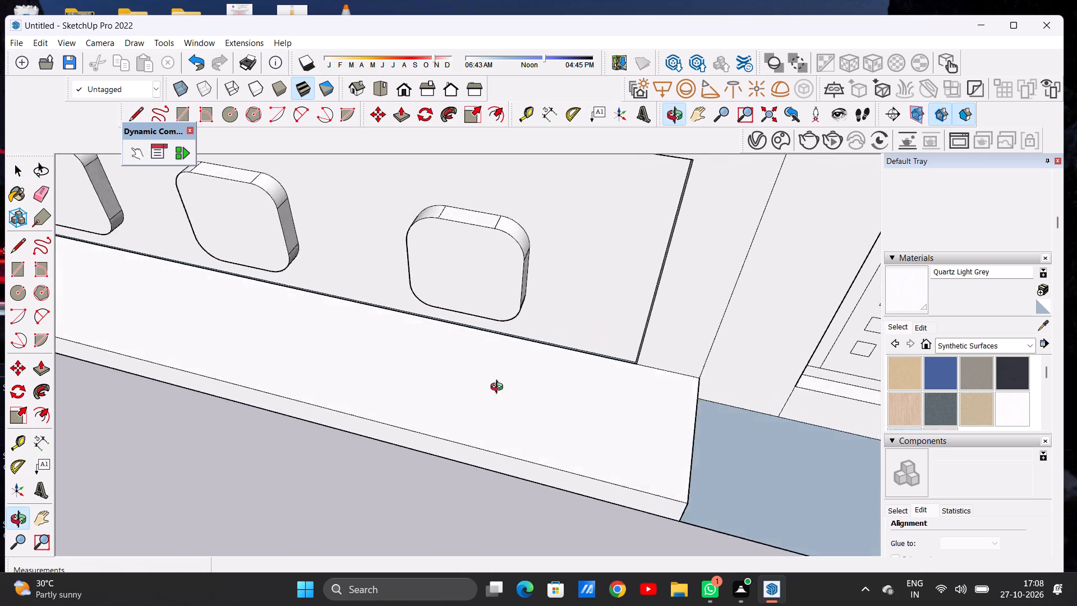
middle_click_drag(499, 388, 503, 424)
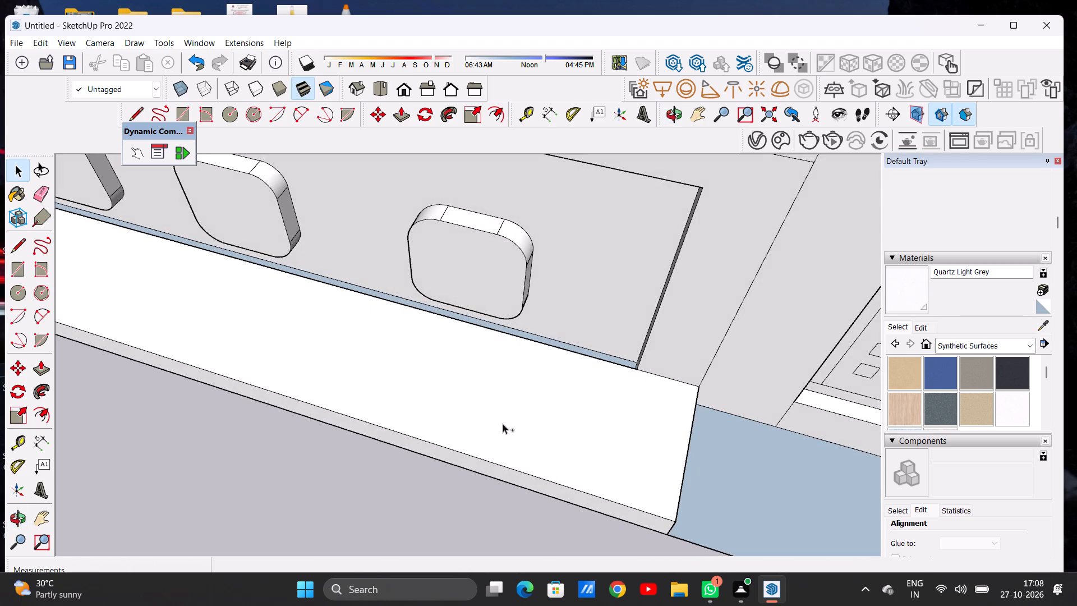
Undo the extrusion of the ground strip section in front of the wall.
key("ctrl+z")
Offset the outline of the strip section before the wall panel inward by about 5 3/16".
scroll(528, 402, "down", 8)
middle_click_drag(457, 398, 528, 420)
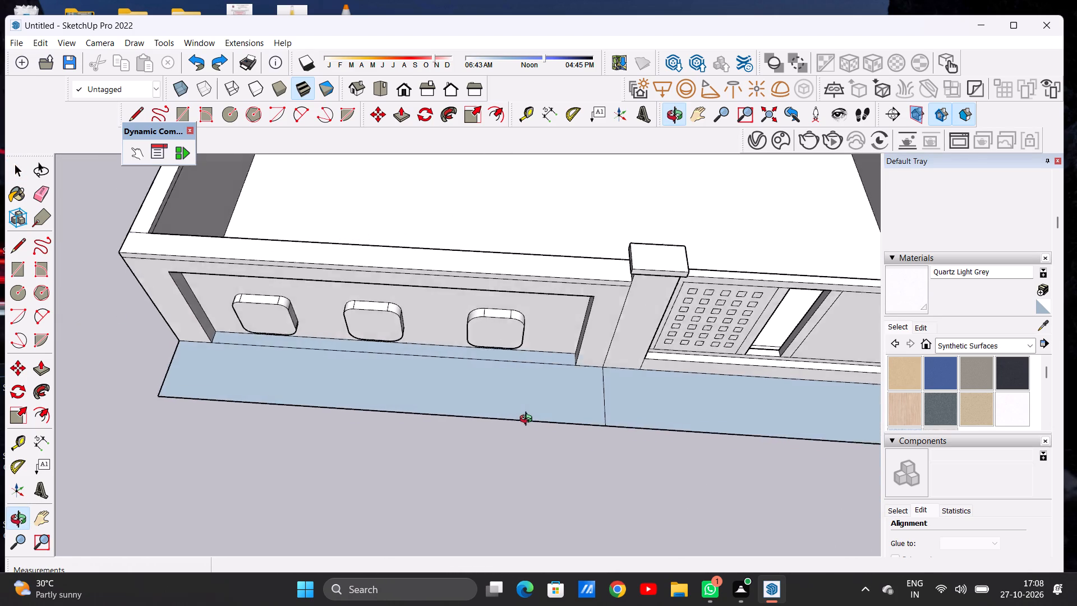
middle_click_drag(528, 420, 527, 427)
type("OF")
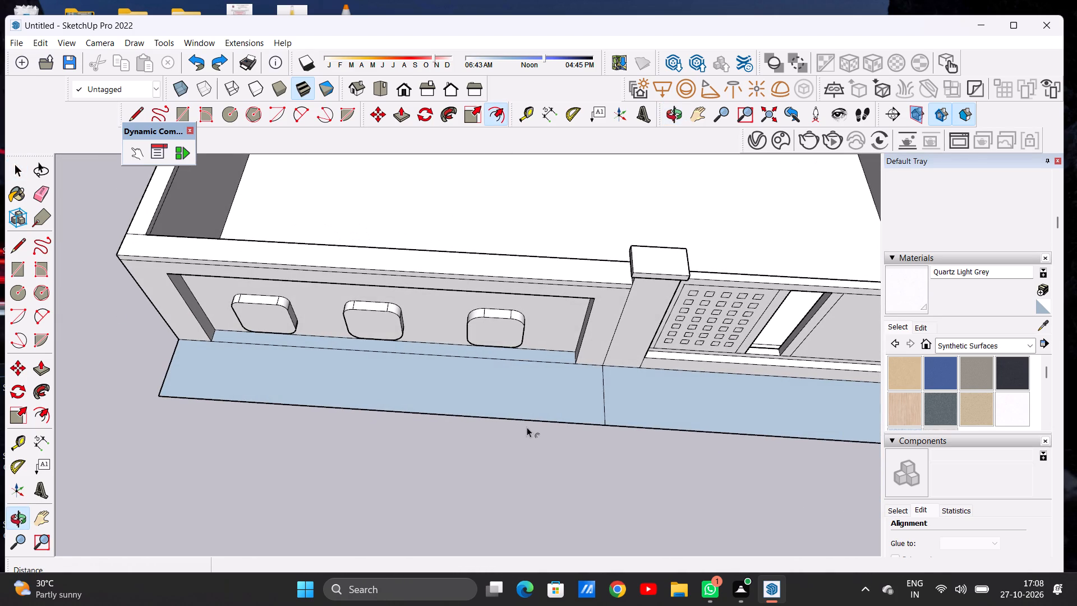
left_click(423, 364)
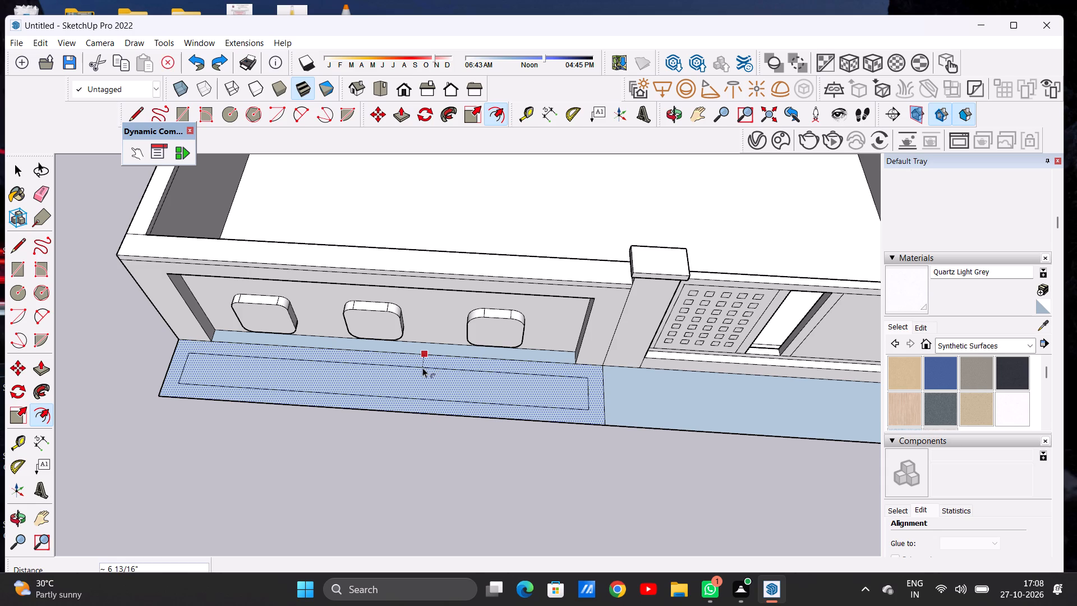
left_click(418, 364)
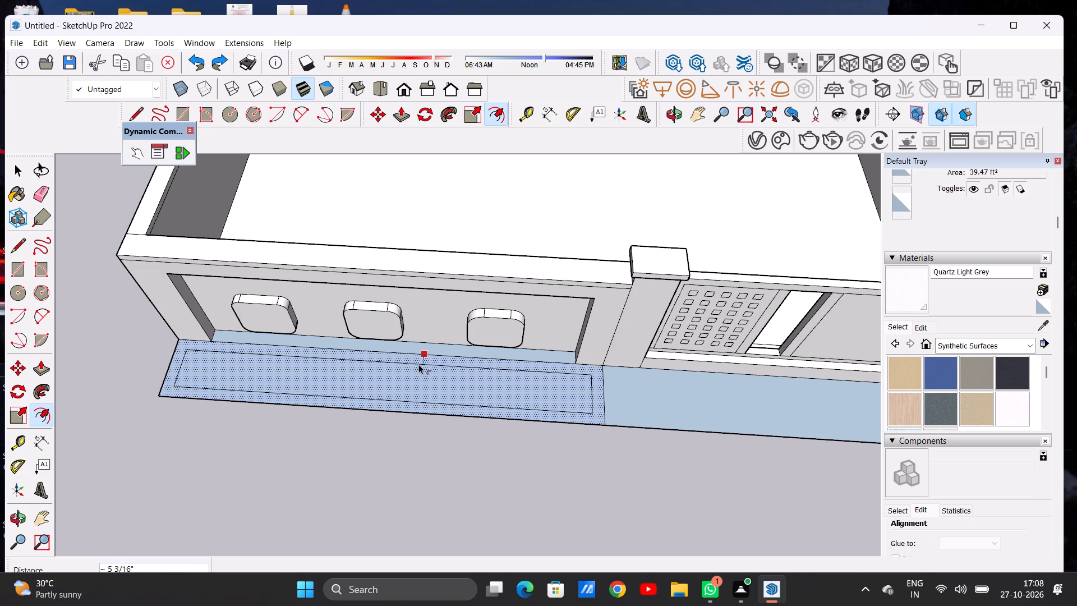
key("space")
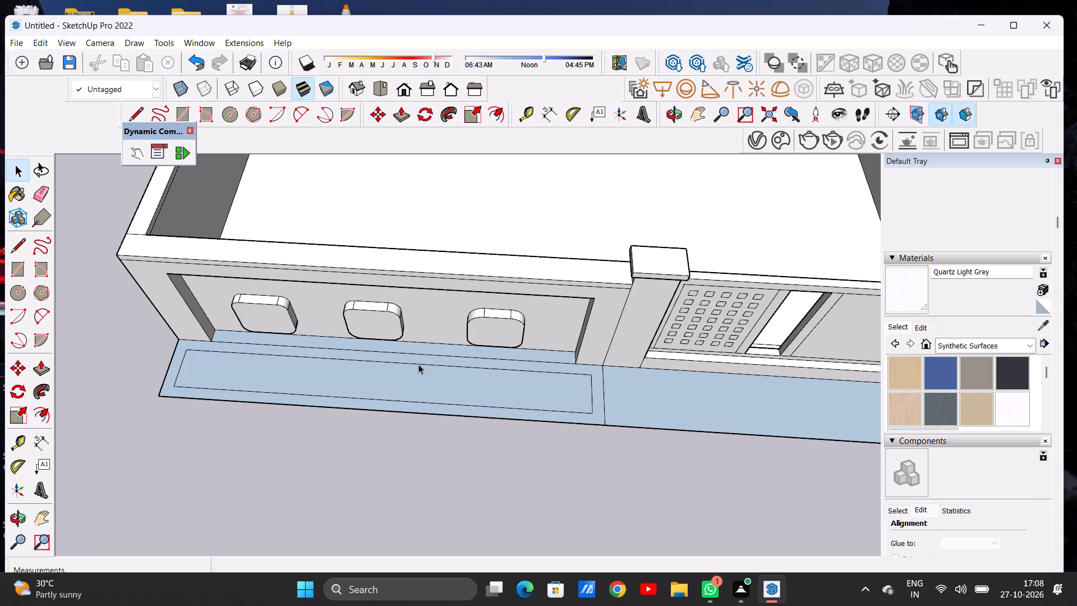
Push/Pull the narrow floor strip inside the wall panel's recess upward about 4 11/16".
key("p")
key("p")
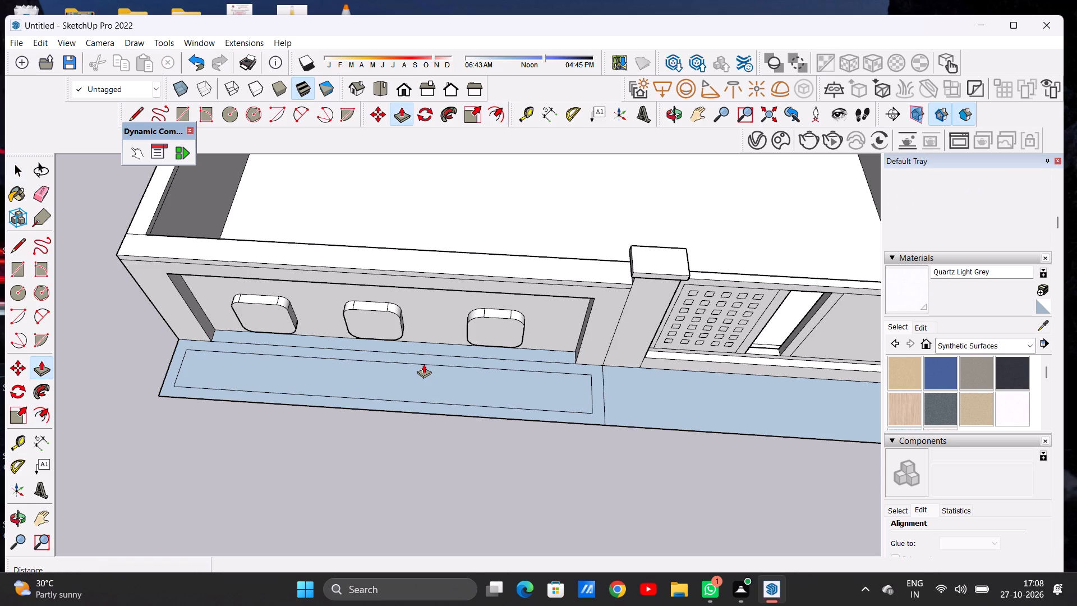
scroll(506, 362, "up", 6)
middle_click_drag(536, 374, 498, 327)
scroll(614, 362, "up", 5)
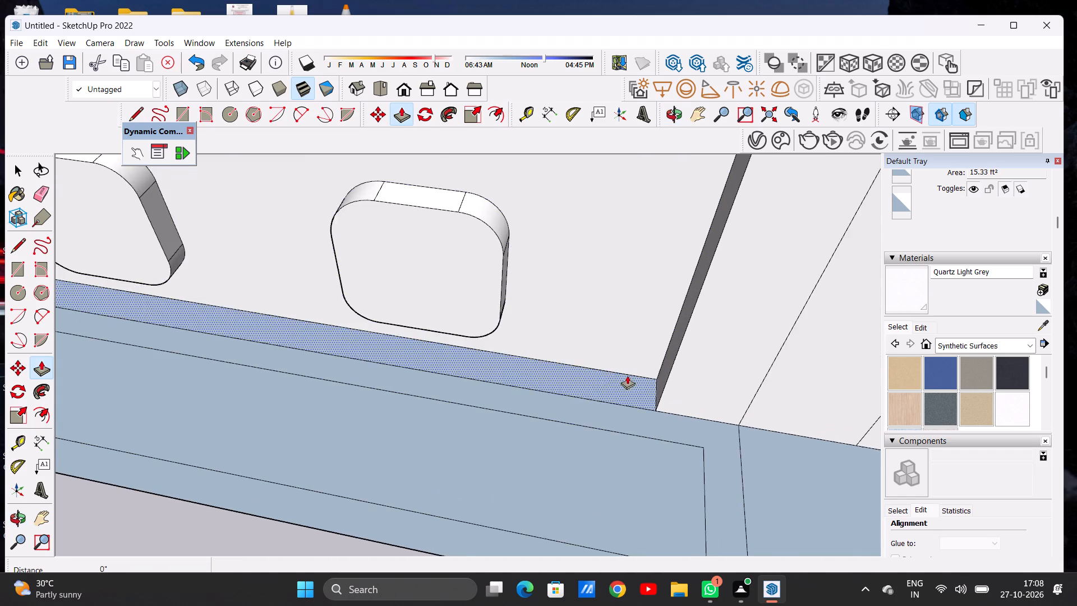
left_click(637, 379)
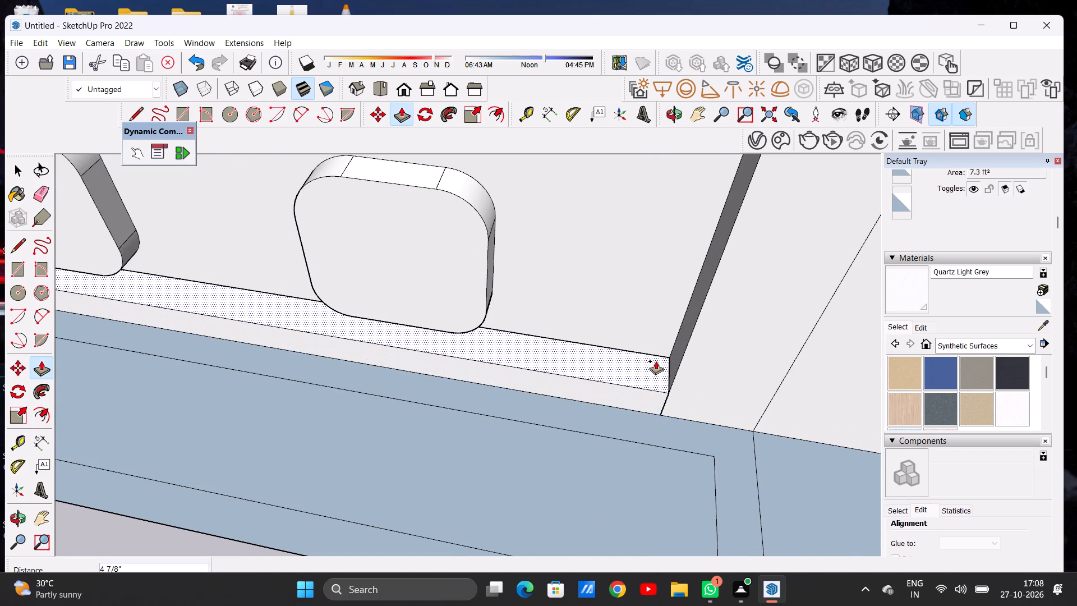
left_click(657, 362)
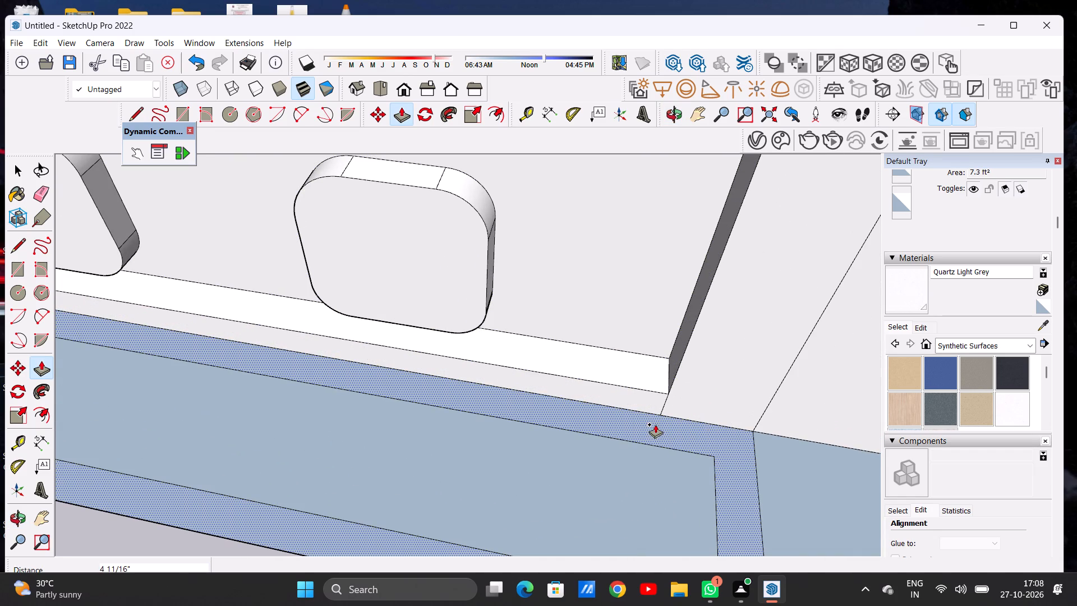
Push/Pull the offset border around the strip section up about 4 11/16", level with the recess ledge, leaving the inner area sunken.
left_click(648, 424)
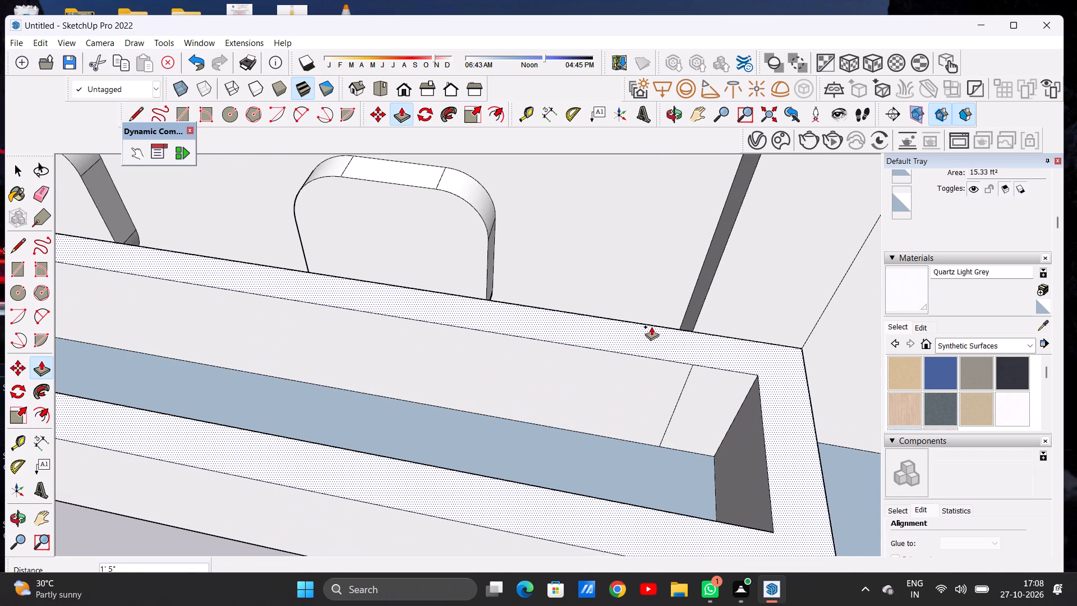
key("space")
middle_click_drag(646, 382, 475, 408)
key("p")
scroll(538, 432, "up", 5)
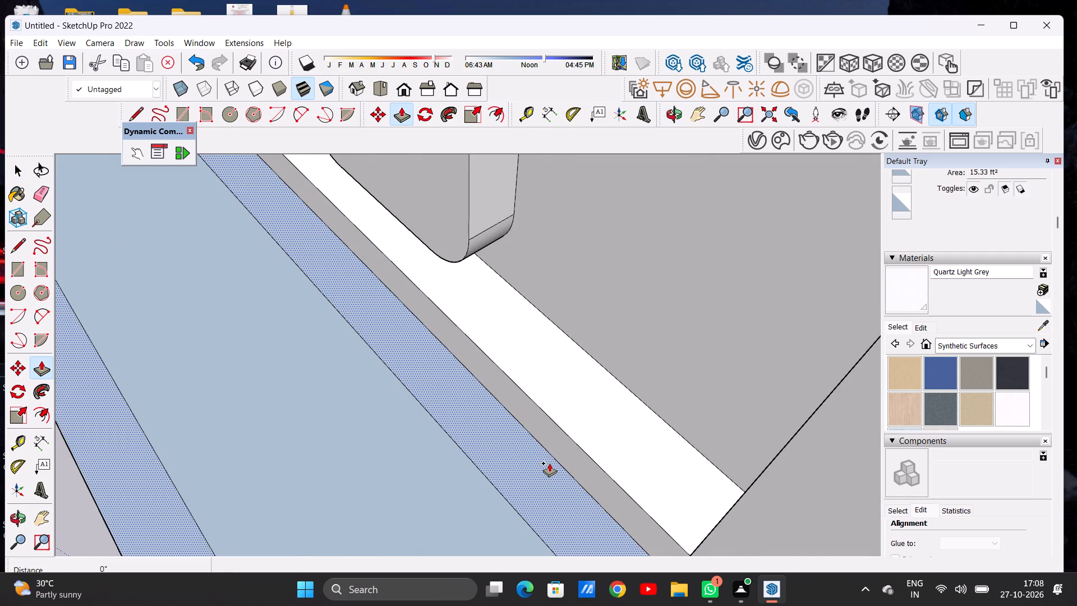
left_click(549, 463)
left_click(577, 435)
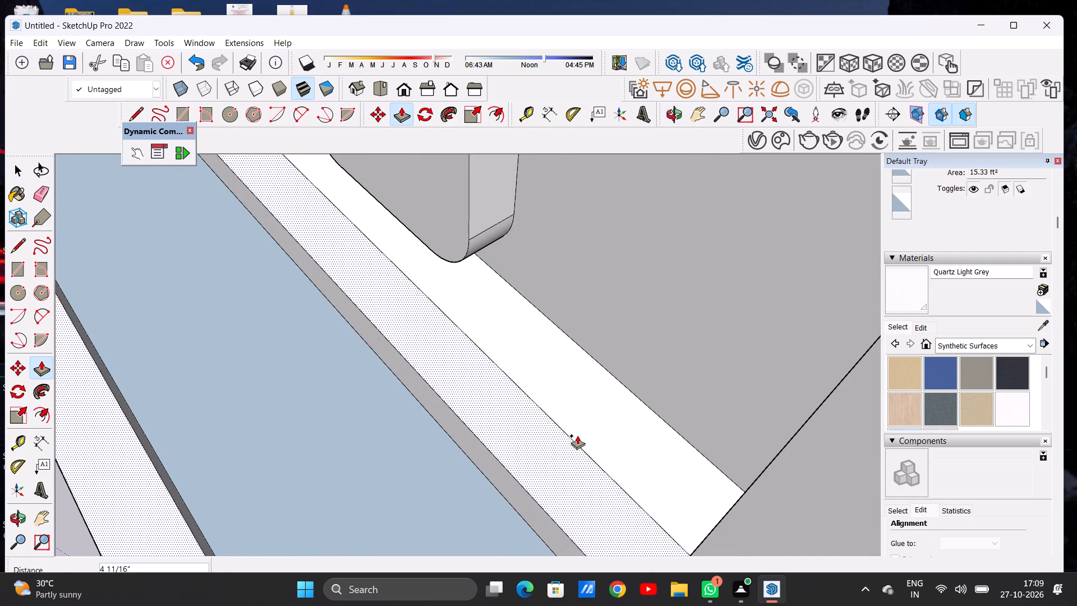
key("space")
Examine the raised planter-like border in relation to the wall panel, gate pillar and remaining ground strip.
scroll(564, 405, "down", 6)
scroll(560, 402, "up", 1)
scroll(557, 400, "down", 7)
scroll(537, 384, "up", 1)
scroll(537, 384, "down", 8)
middle_click_drag(430, 416, 657, 365)
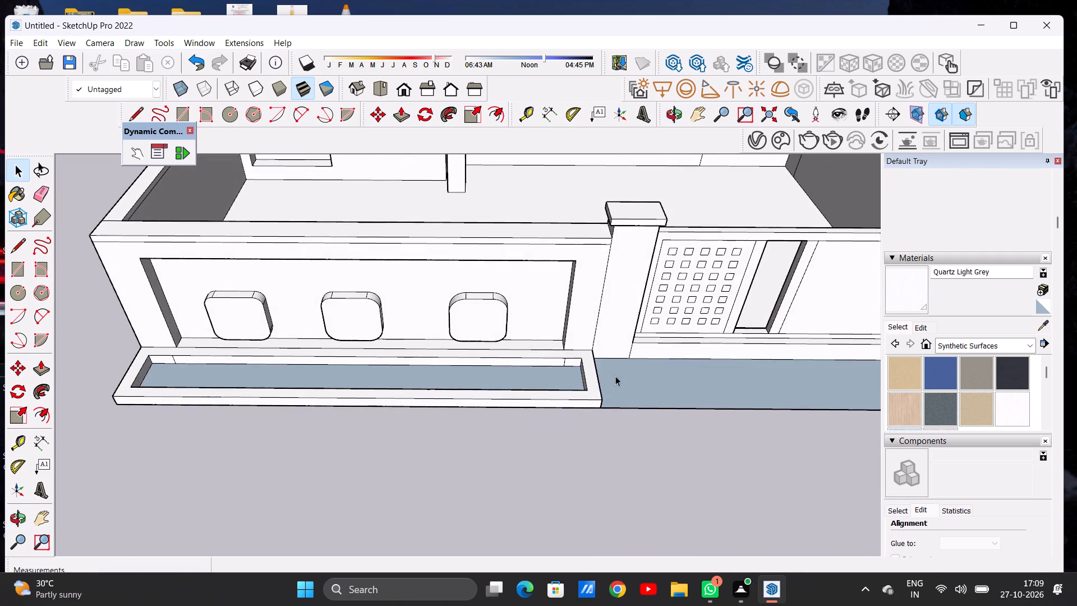
scroll(459, 394, "down", 5)
middle_click_drag(472, 418, 464, 419)
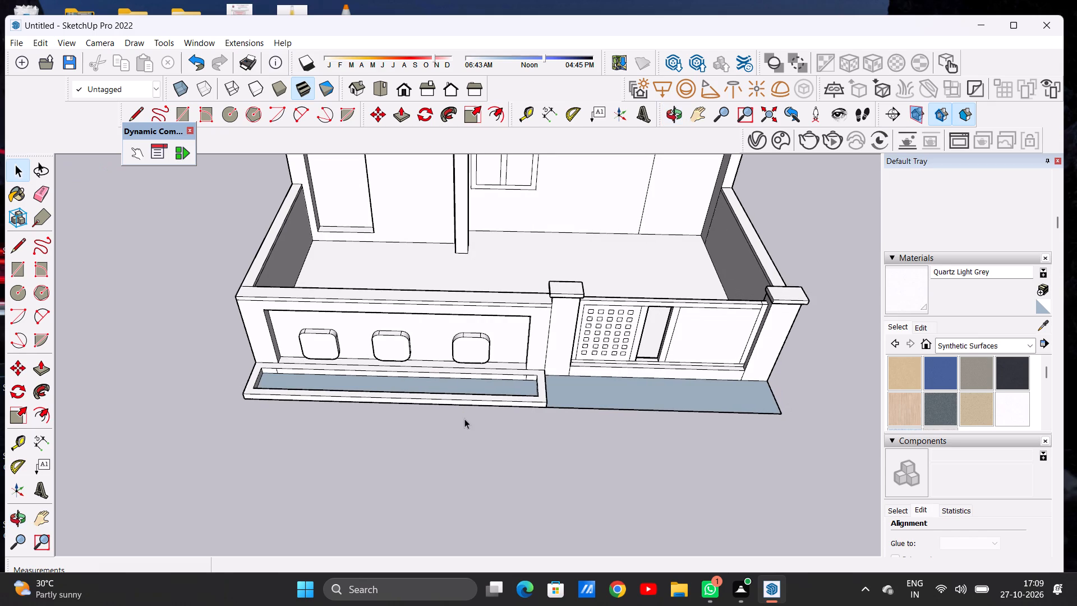
scroll(406, 406, "down", 4)
scroll(450, 396, "up", 6)
scroll(489, 392, "down", 1)
scroll(489, 392, "up", 4)
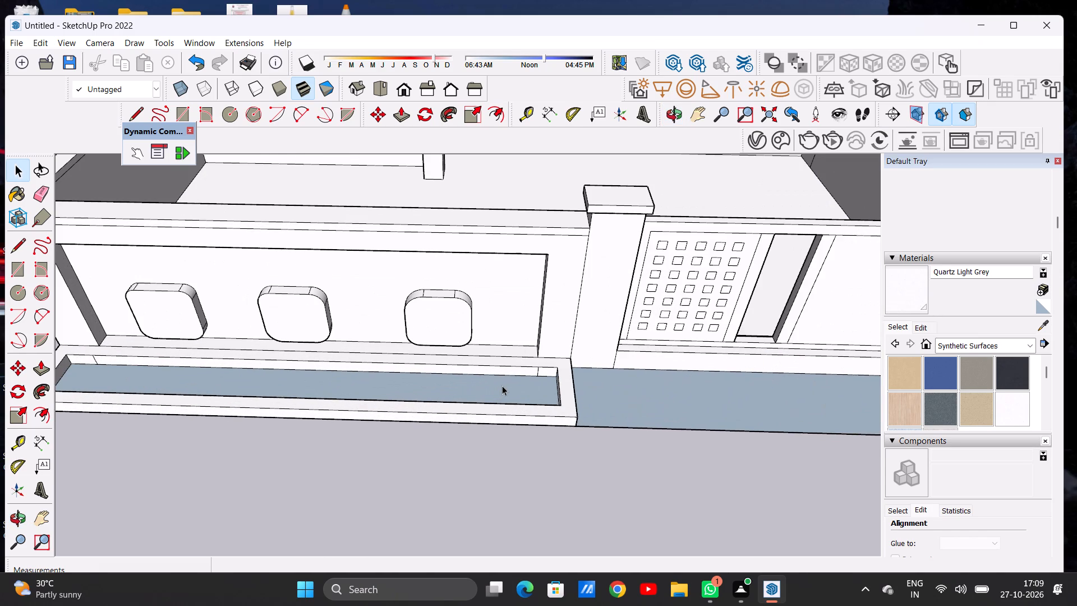
Push/Pull the sunken inner area of the planter-like border before the wall panel up about 2 1/2".
key("p")
scroll(537, 392, "up", 4)
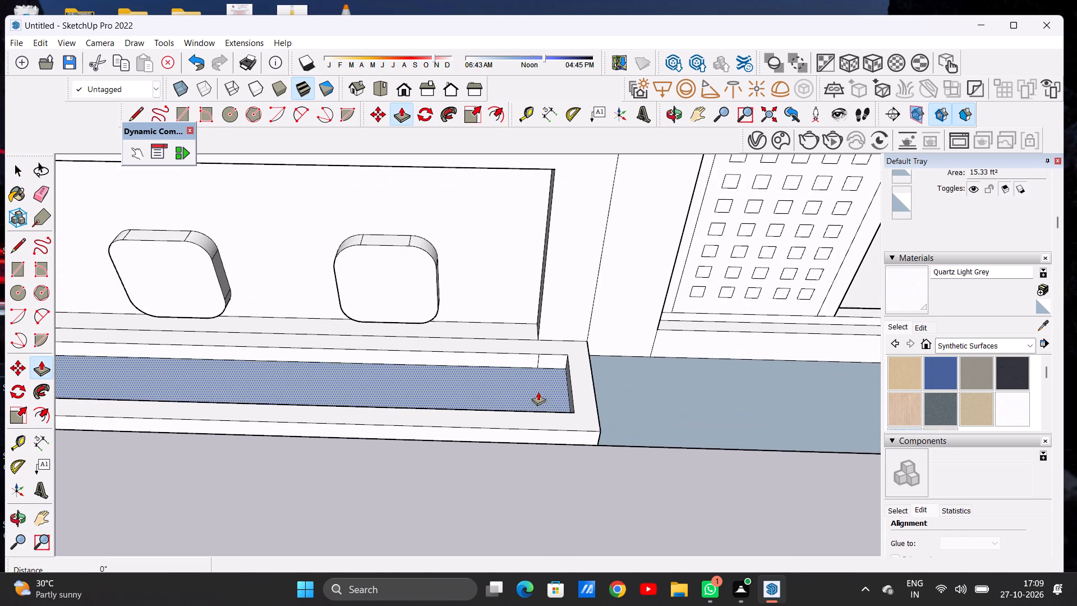
left_click(538, 392)
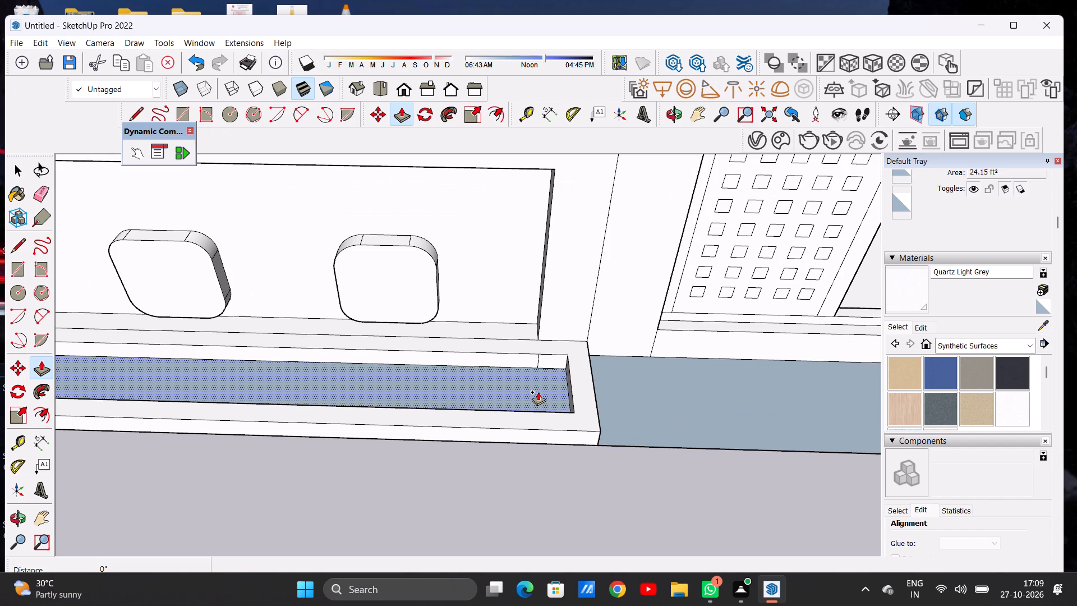
left_click(540, 384)
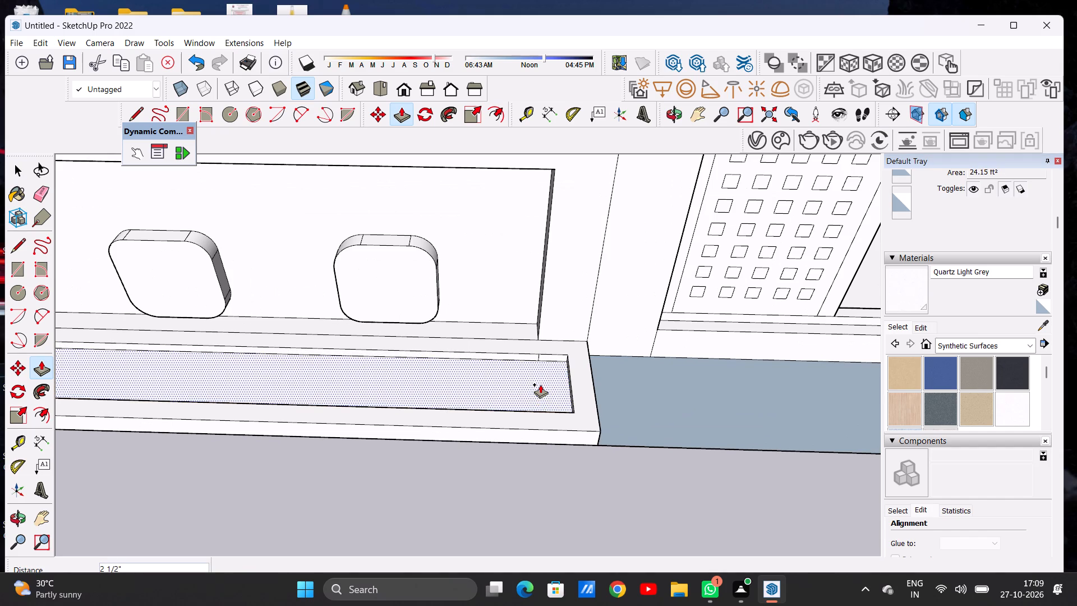
key("space")
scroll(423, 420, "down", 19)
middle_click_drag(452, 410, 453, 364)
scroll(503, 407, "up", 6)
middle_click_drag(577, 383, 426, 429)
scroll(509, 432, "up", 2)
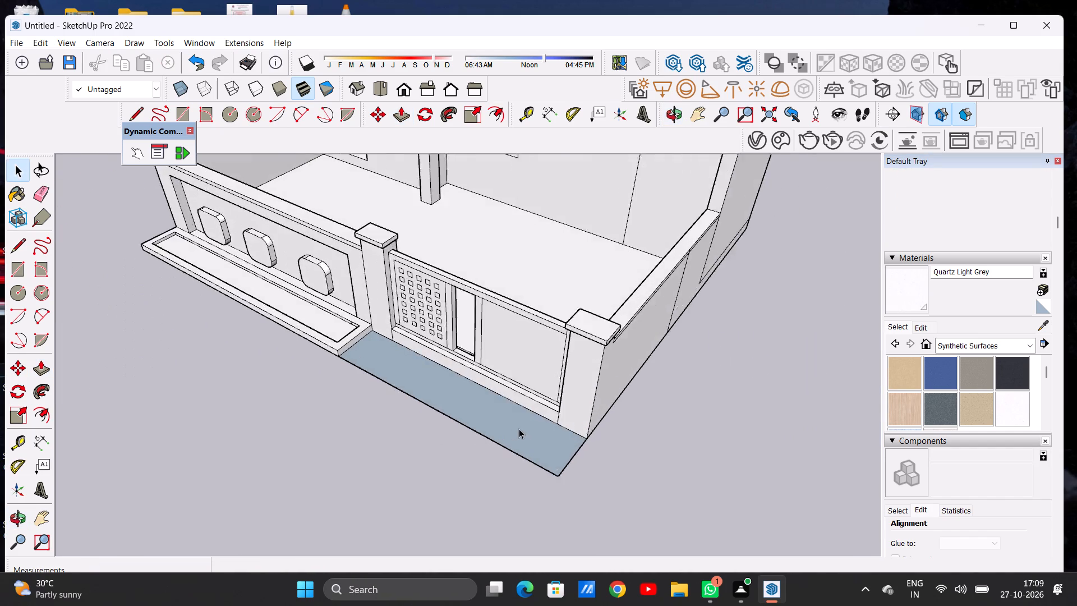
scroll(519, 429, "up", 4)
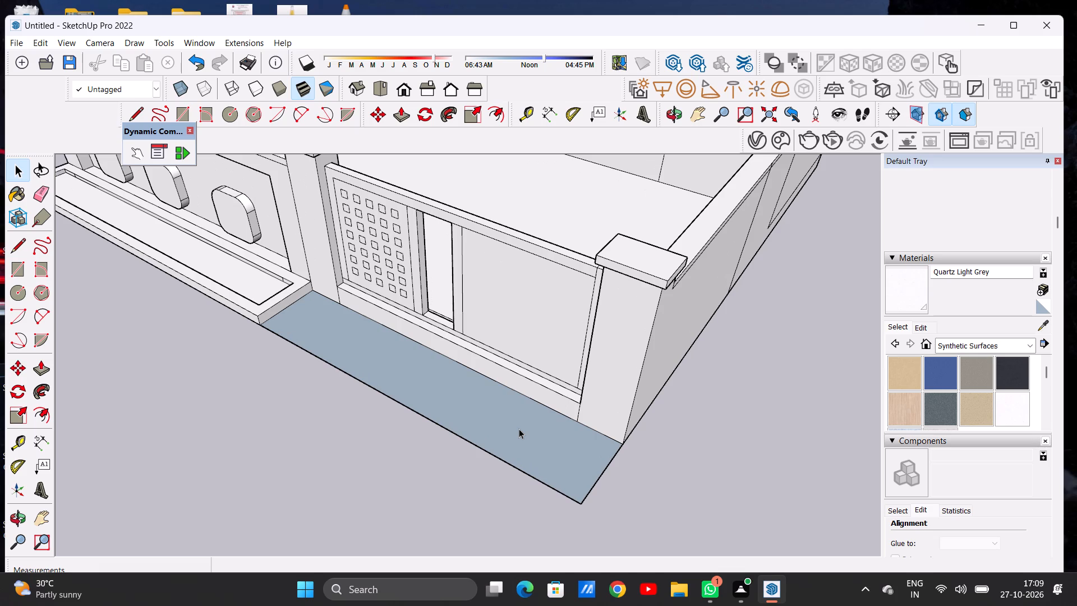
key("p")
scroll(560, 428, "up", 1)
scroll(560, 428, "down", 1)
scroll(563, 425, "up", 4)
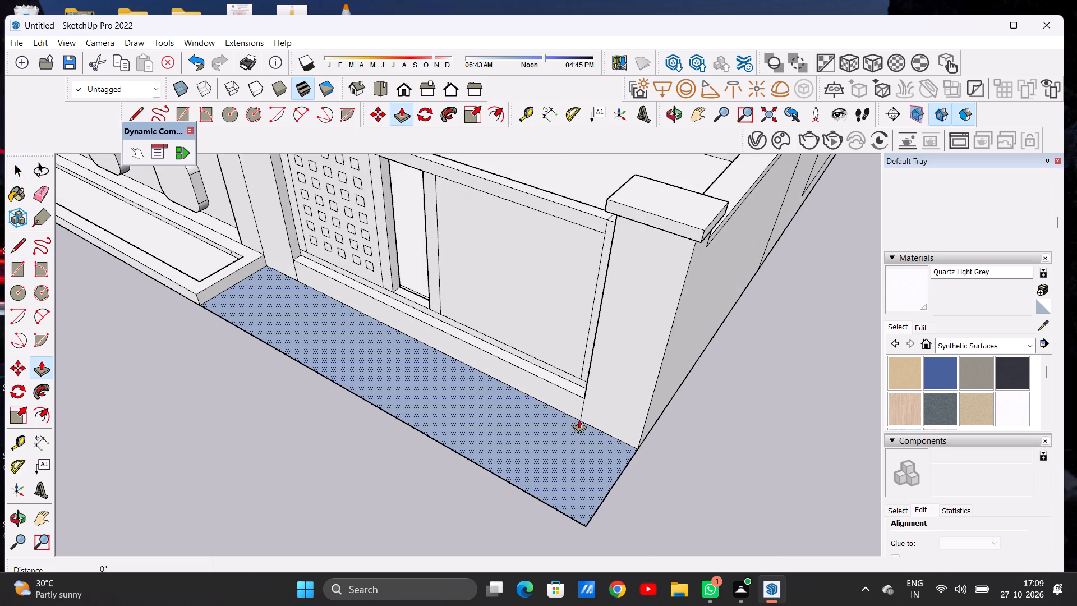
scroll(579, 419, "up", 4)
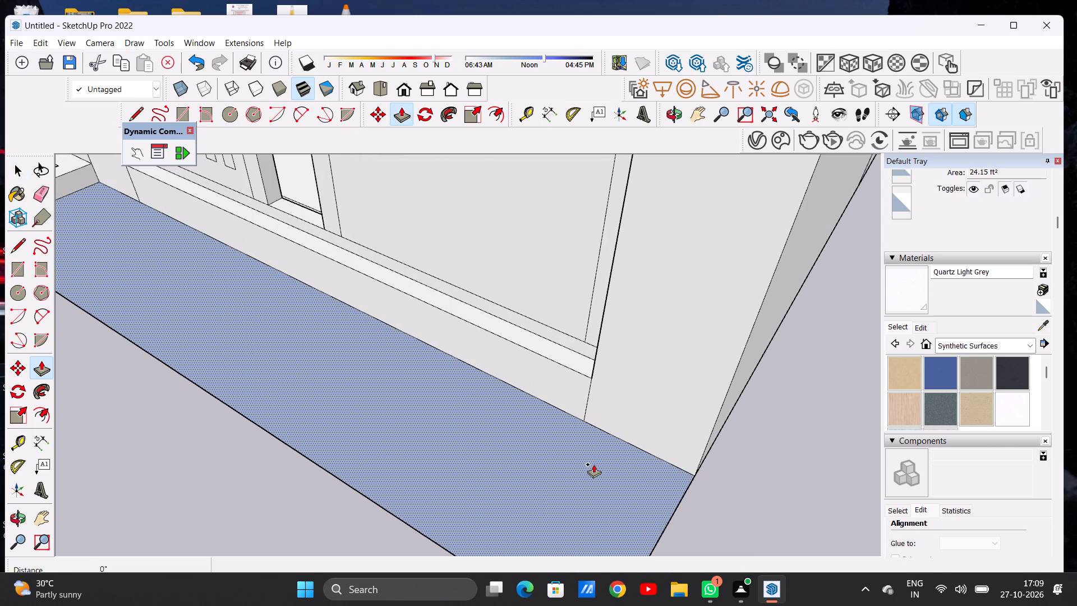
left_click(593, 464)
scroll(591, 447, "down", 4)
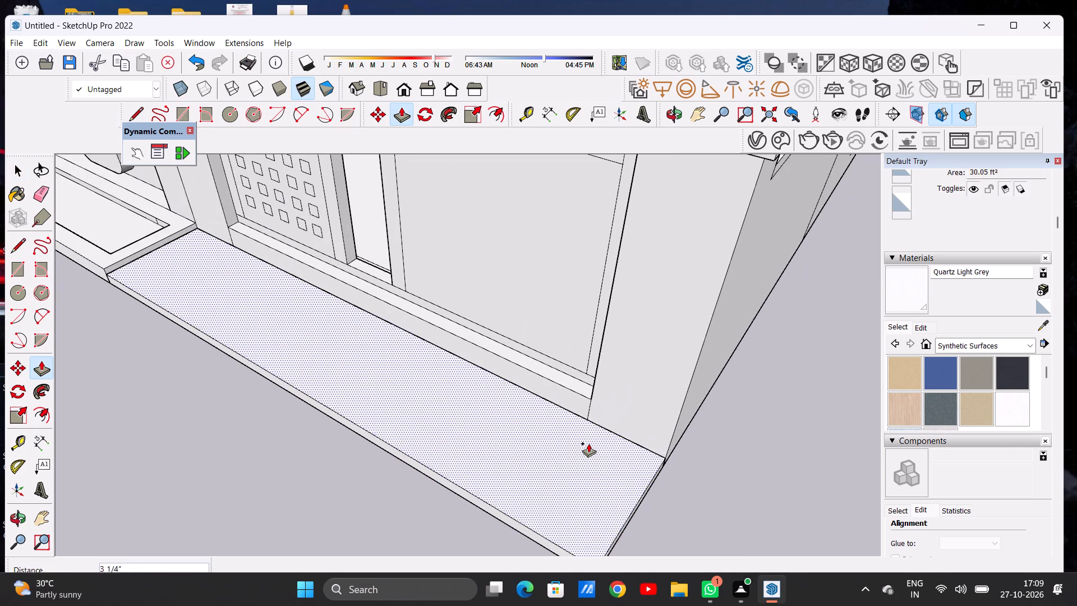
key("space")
Push/Pull the ground strip before the gate up about 9", level with the narrow ledge at the gate's foot.
middle_click_drag(552, 410, 507, 504)
scroll(500, 478, "up", 4)
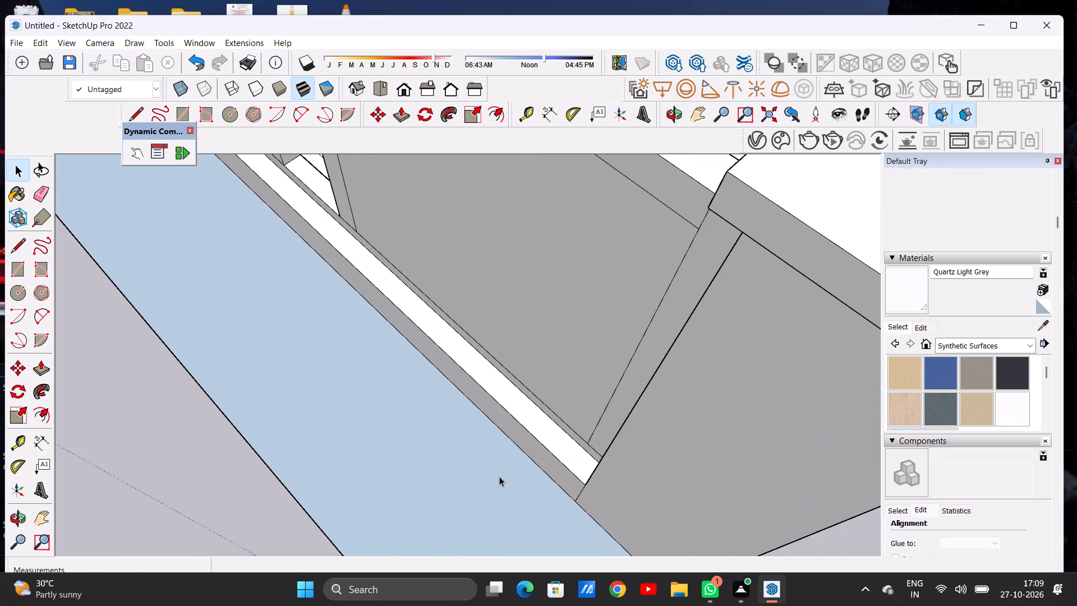
key("p")
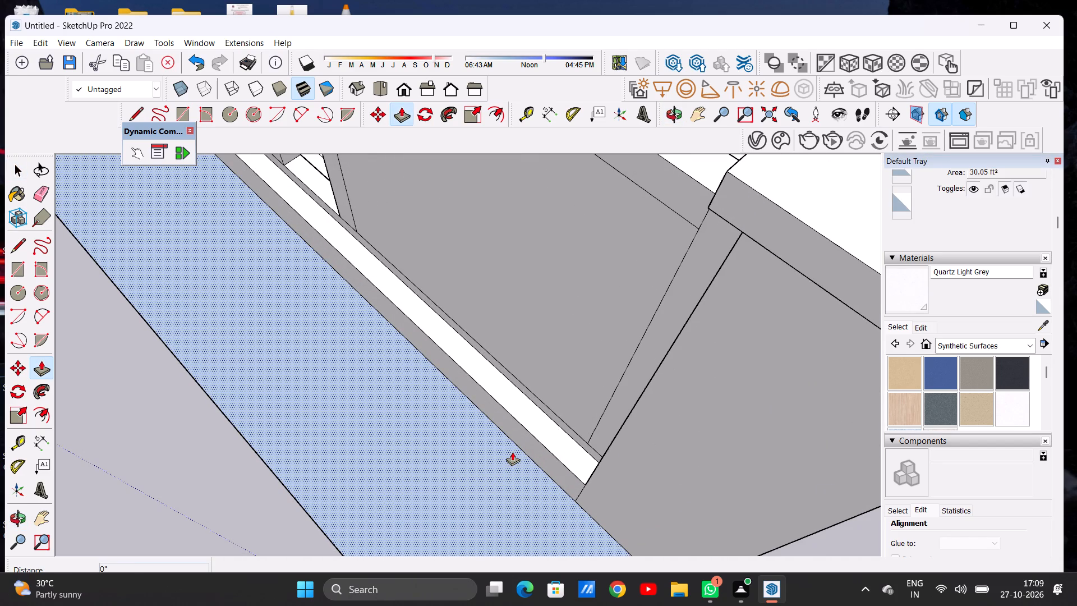
left_click(512, 452)
left_click(540, 439)
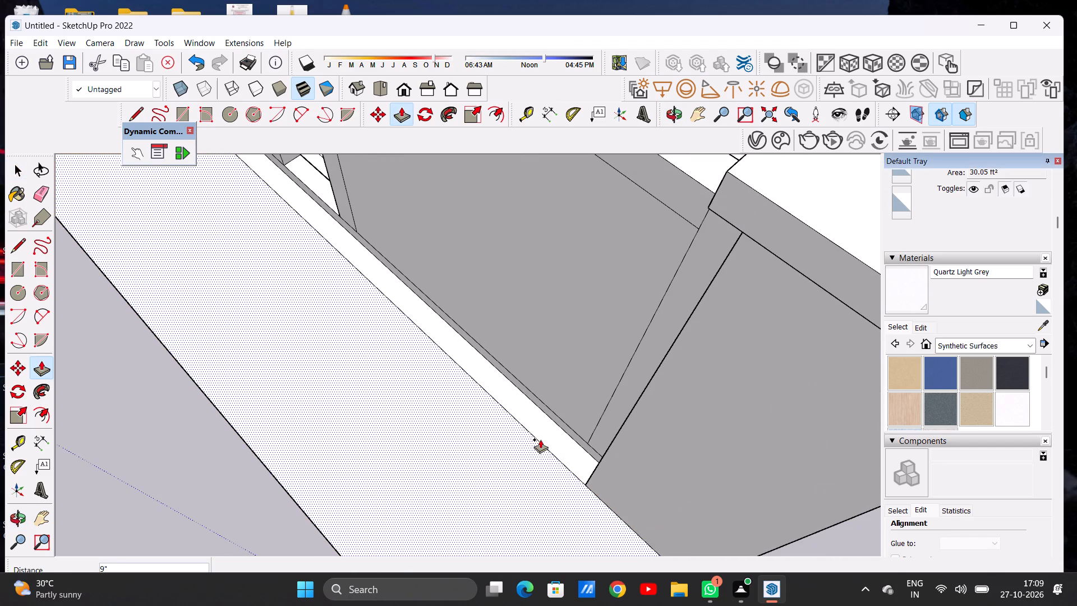
key("space")
Examine how the raised platform before the gate meets the ledge, the corner pillar and the neighbouring planter border.
scroll(527, 446, "down", 16)
middle_click_drag(554, 465, 398, 438)
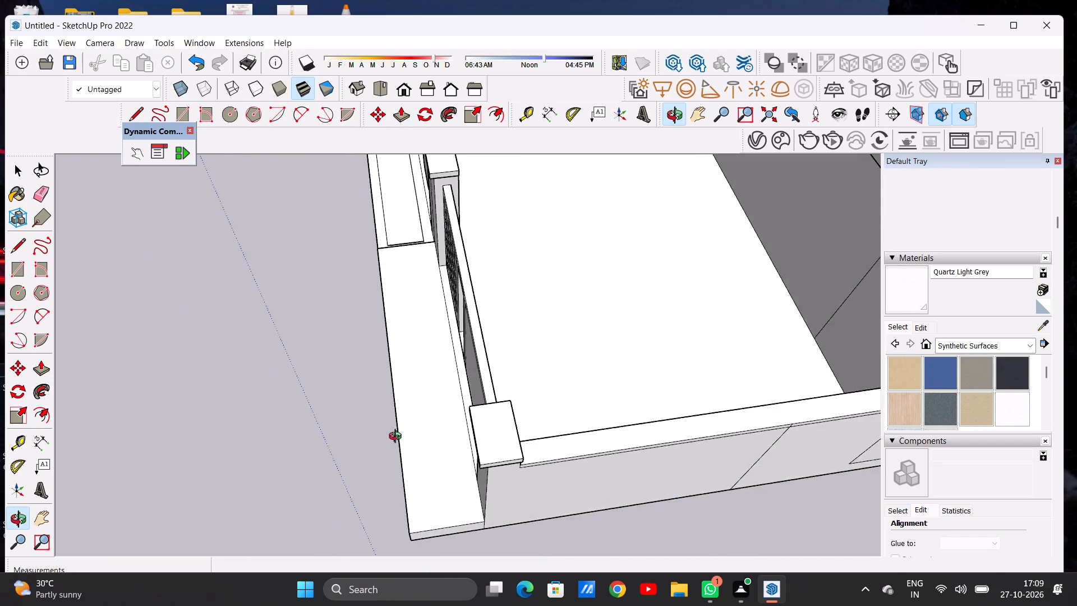
middle_click_drag(398, 438, 479, 471)
scroll(492, 423, "up", 6)
scroll(492, 423, "down", 1)
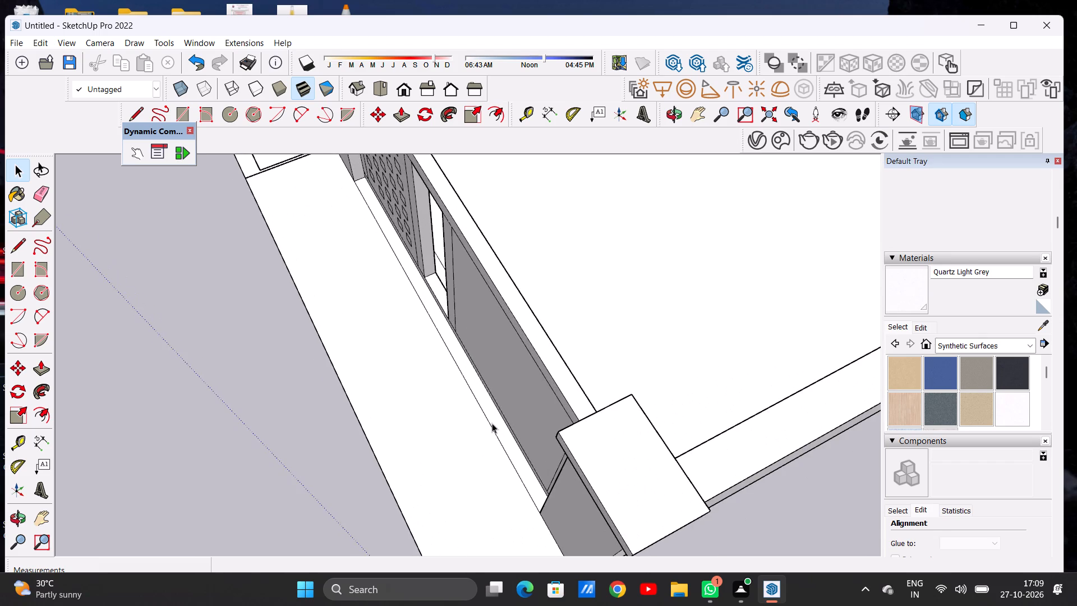
middle_click_drag(439, 458, 622, 404)
scroll(599, 422, "down", 10)
middle_click_drag(529, 457, 615, 324)
scroll(593, 363, "up", 6)
middle_click_drag(579, 384, 379, 450)
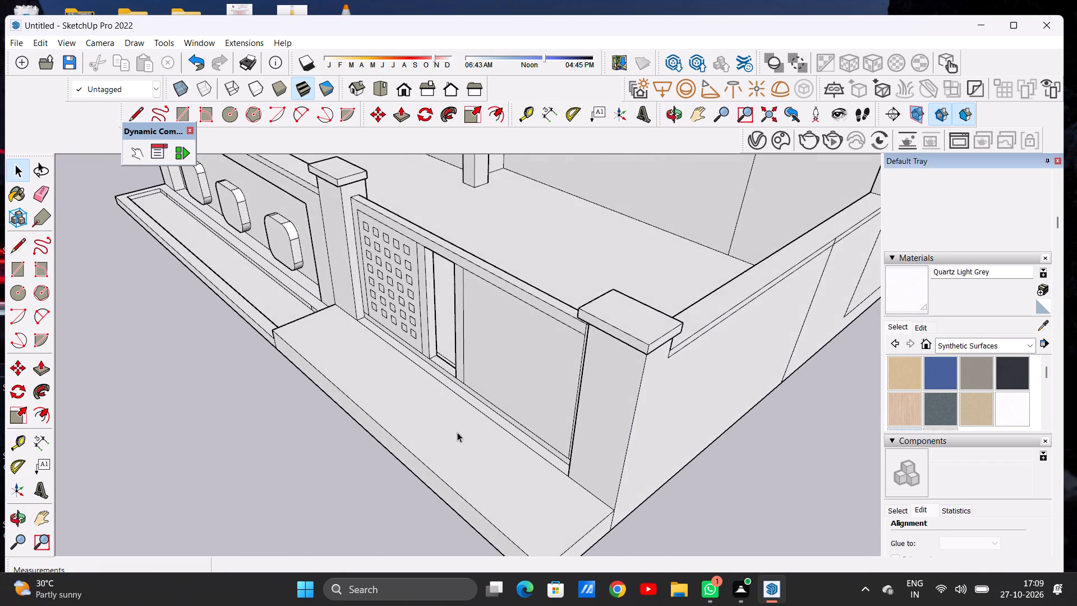
scroll(462, 425, "up", 6)
middle_click_drag(467, 412, 427, 469)
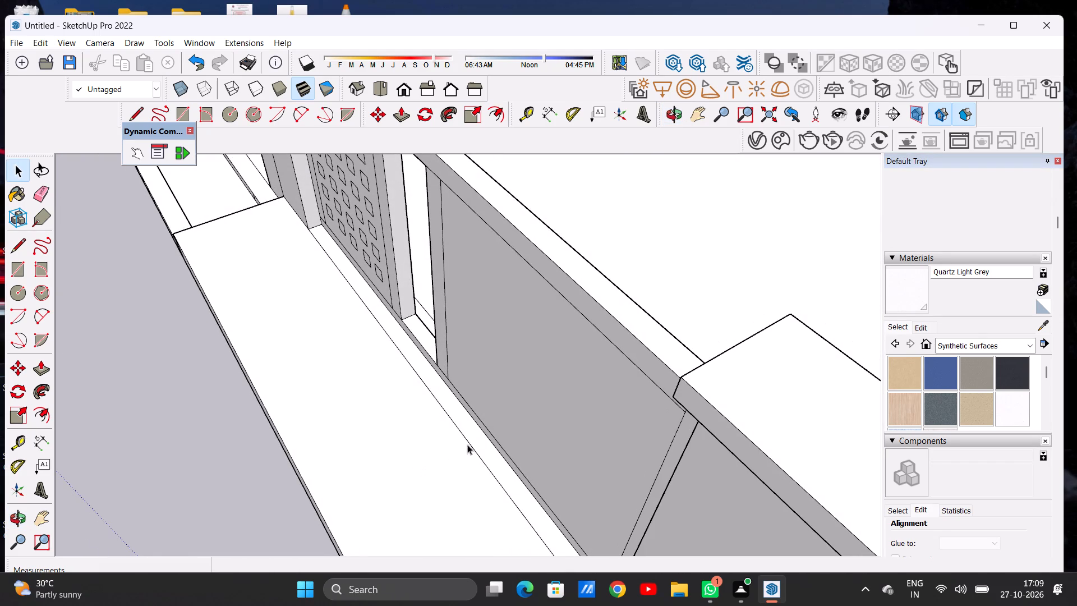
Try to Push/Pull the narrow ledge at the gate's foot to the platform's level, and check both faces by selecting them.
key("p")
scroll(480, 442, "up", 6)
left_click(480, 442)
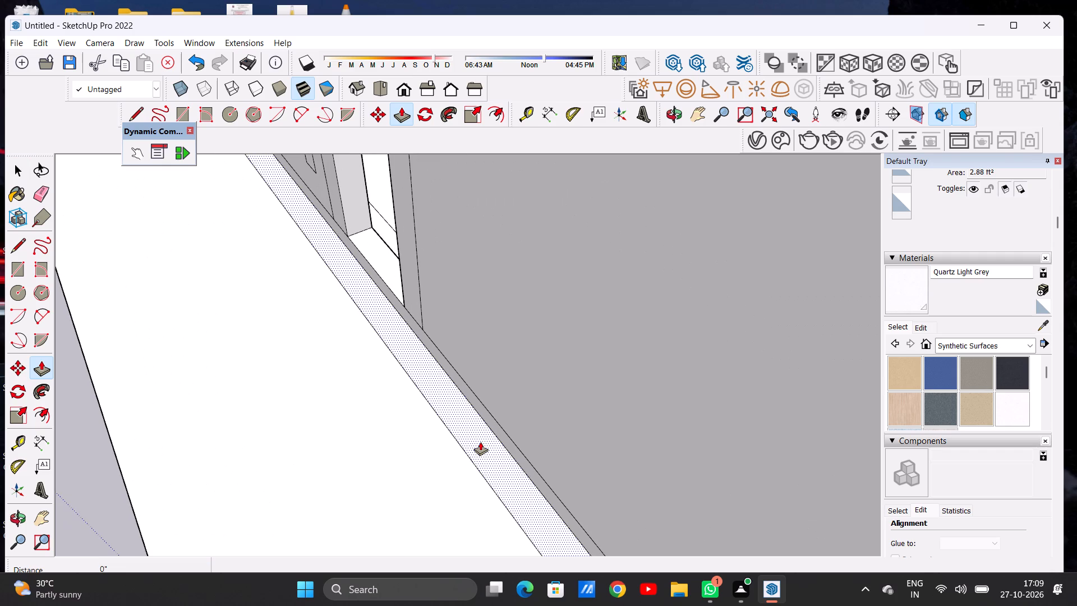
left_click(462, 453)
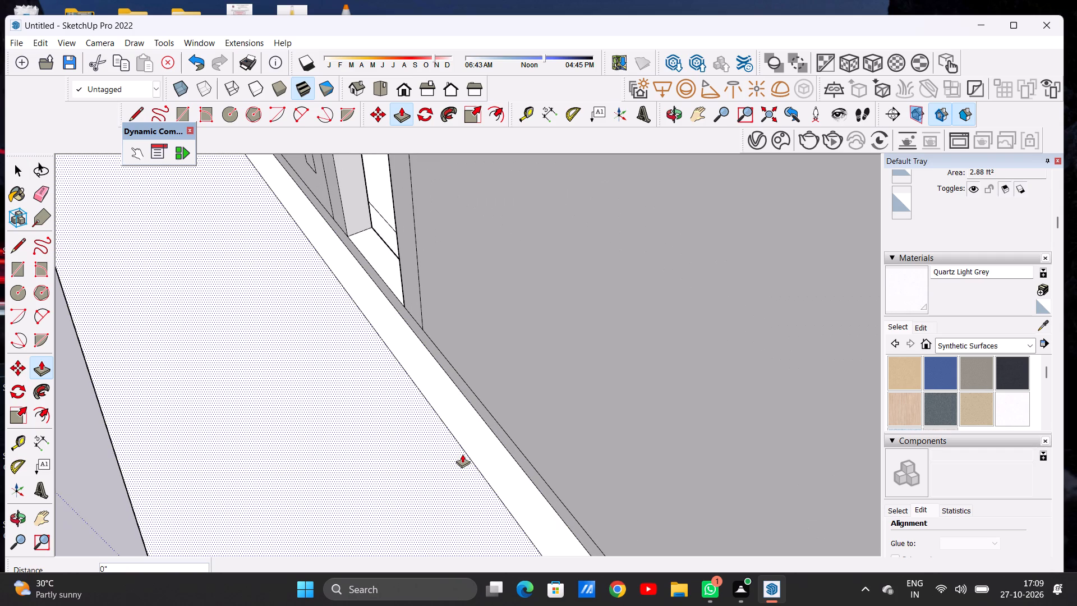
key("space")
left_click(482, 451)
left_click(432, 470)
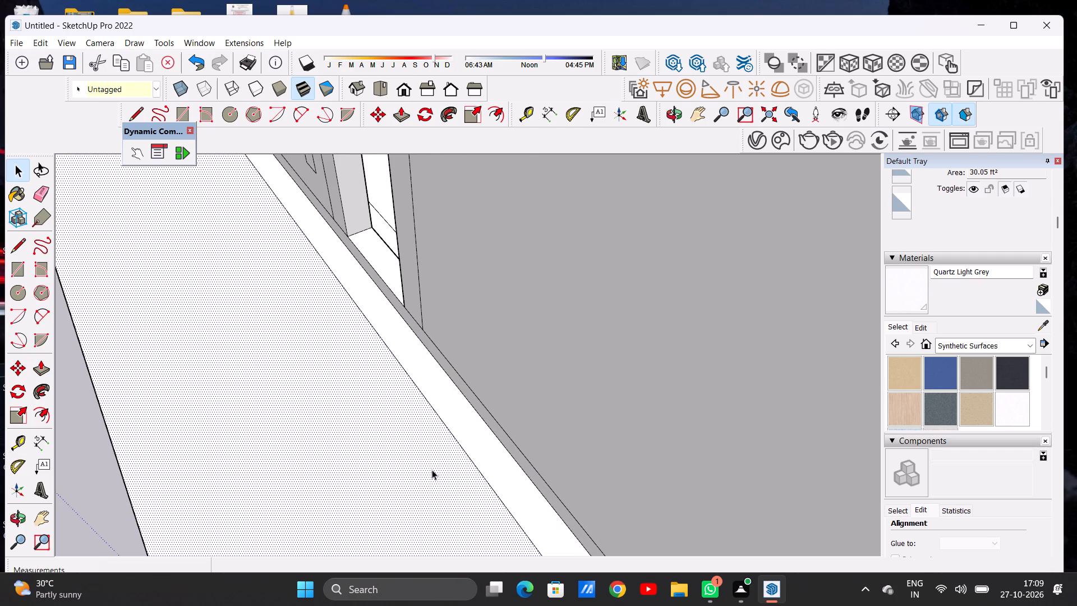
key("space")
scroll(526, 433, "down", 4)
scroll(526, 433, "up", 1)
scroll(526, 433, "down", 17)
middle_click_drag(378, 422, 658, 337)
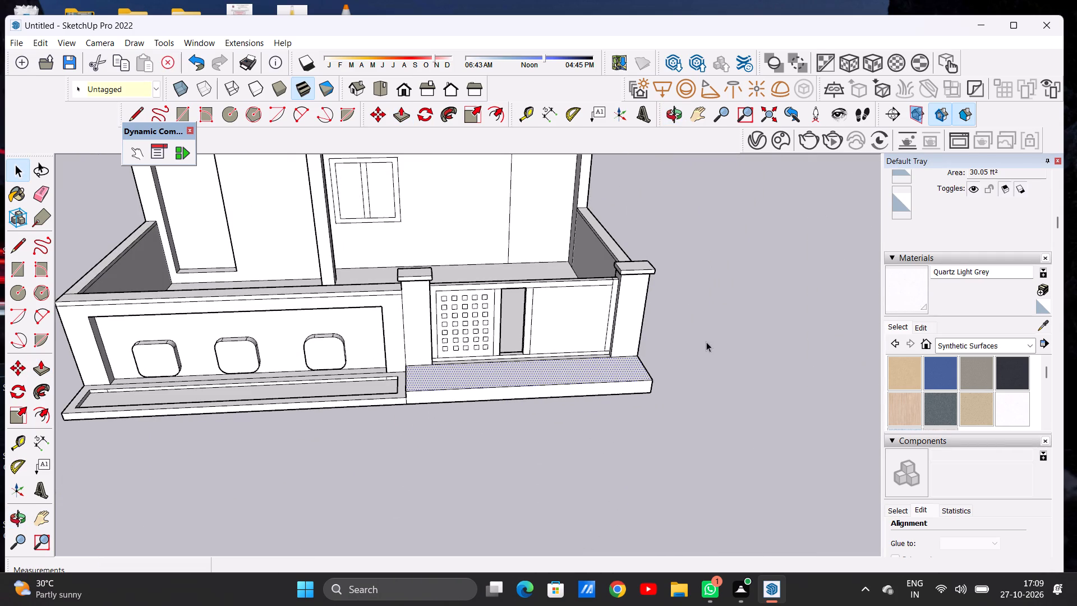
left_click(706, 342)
Examine the raised gate platform and planter border along the boundary wall from several angles.
middle_click_drag(509, 387, 477, 410)
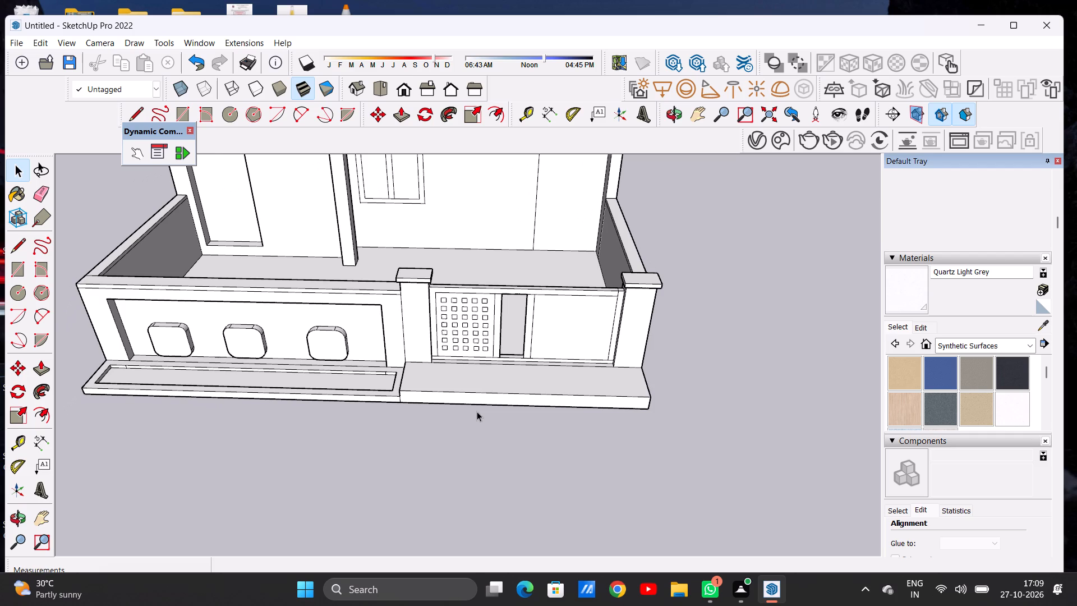
scroll(473, 406, "down", 8)
middle_click_drag(468, 420, 470, 344)
scroll(470, 393, "up", 4)
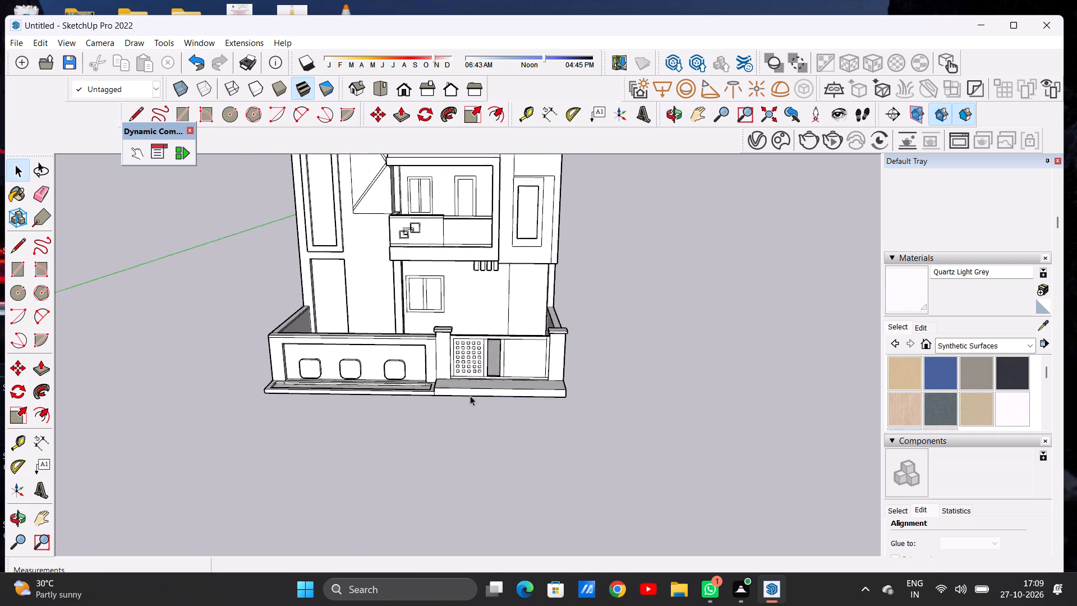
scroll(470, 396, "up", 4)
middle_click_drag(407, 406, 395, 425)
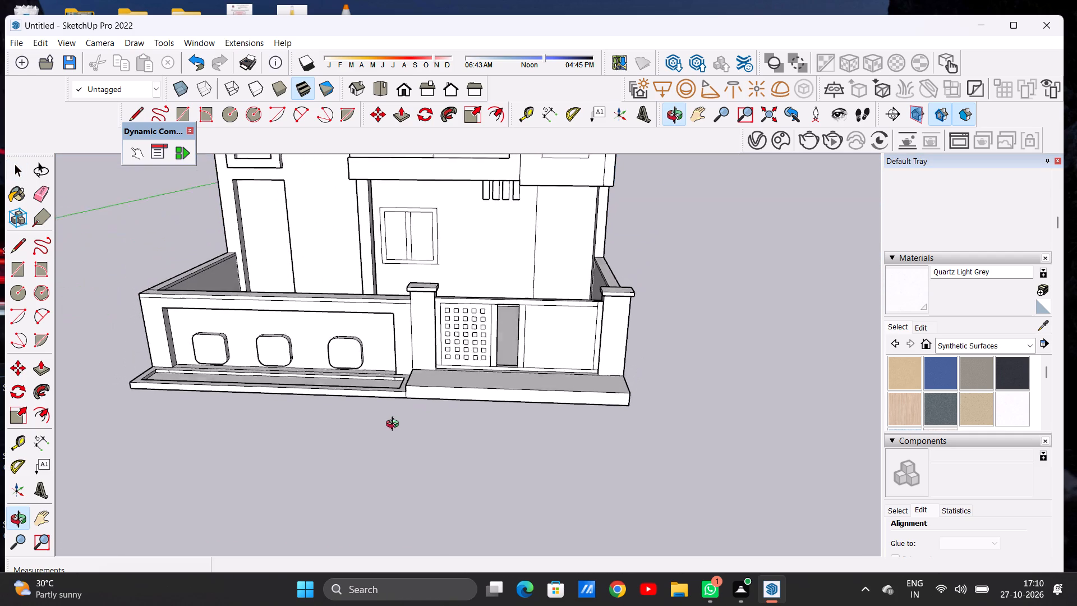
middle_click_drag(395, 425, 392, 435)
scroll(430, 365, "up", 9)
middle_click_drag(395, 384, 601, 374)
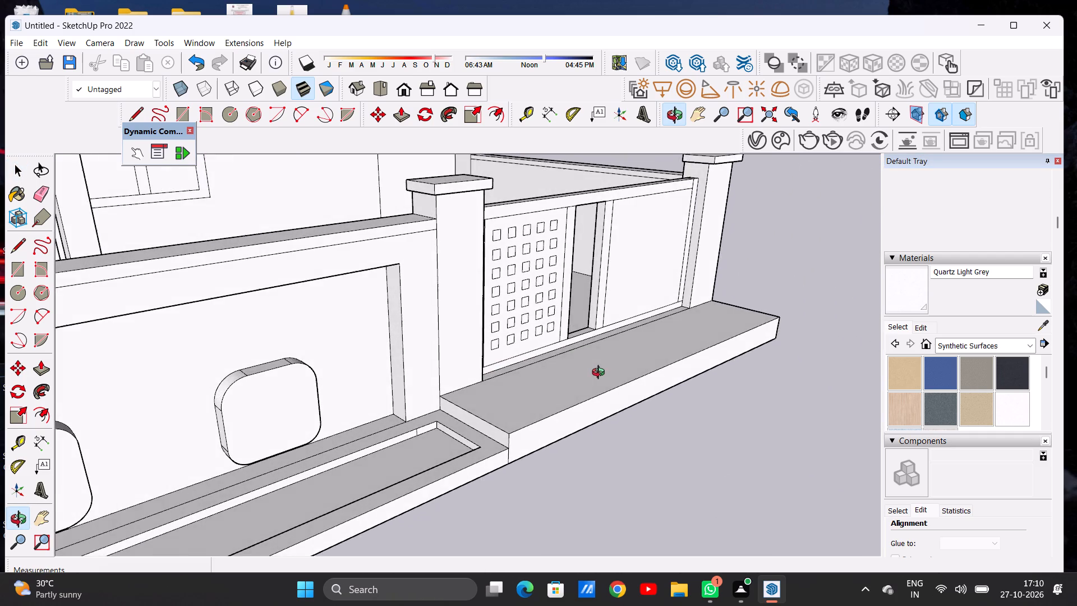
middle_click_drag(601, 374, 485, 395)
scroll(489, 374, "up", 13)
scroll(424, 392, "down", 12)
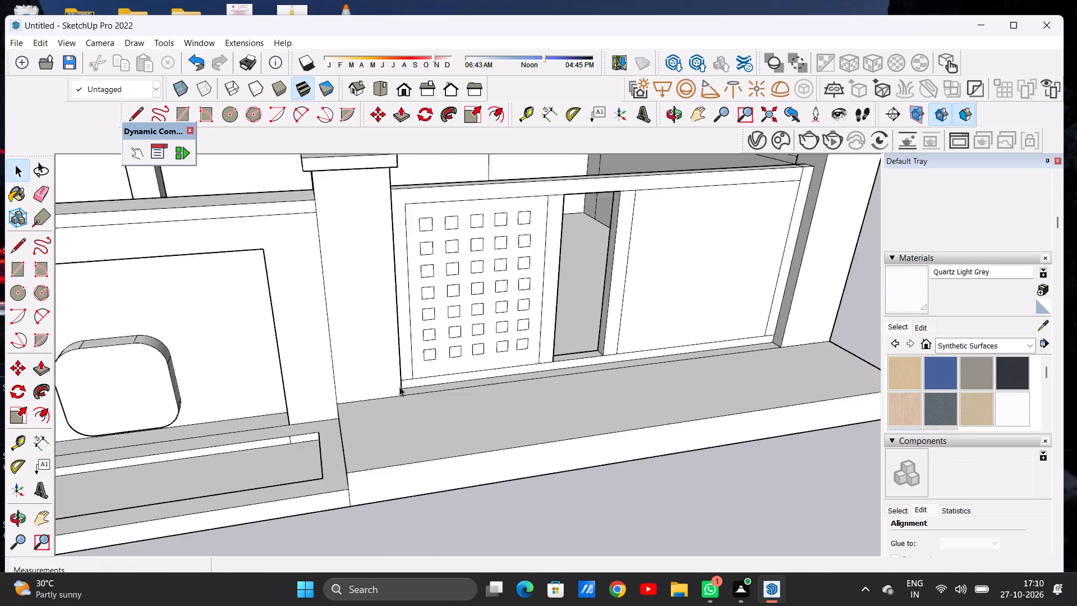
scroll(399, 387, "down", 9)
middle_click_drag(541, 401, 479, 339)
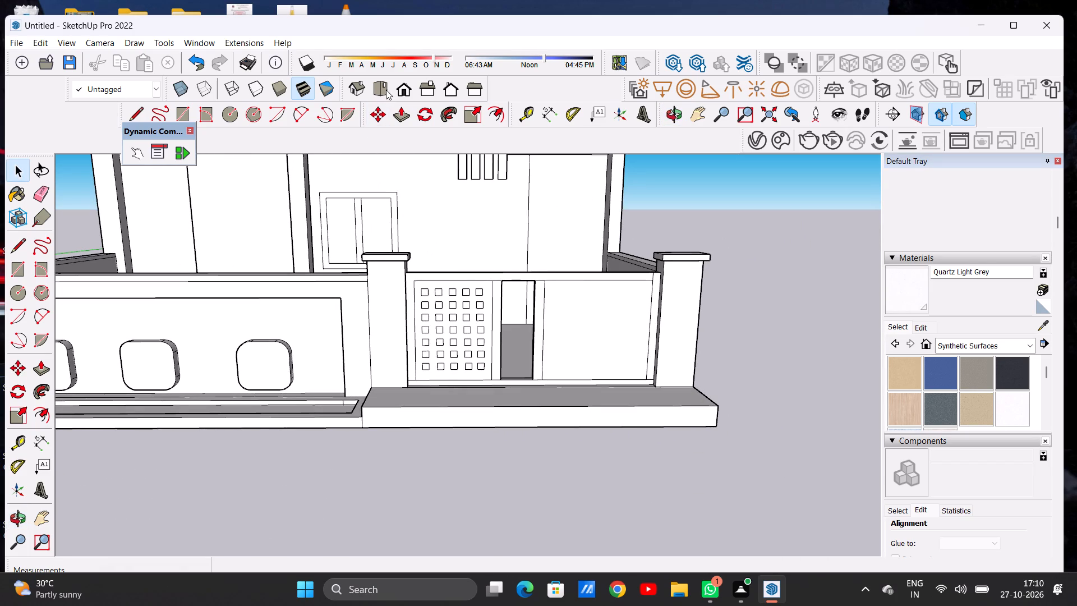
Show the front view and examine the whole house front, from the boundary wall up to the balcony and upper-floor panels.
left_click(407, 90)
scroll(428, 284, "down", 7)
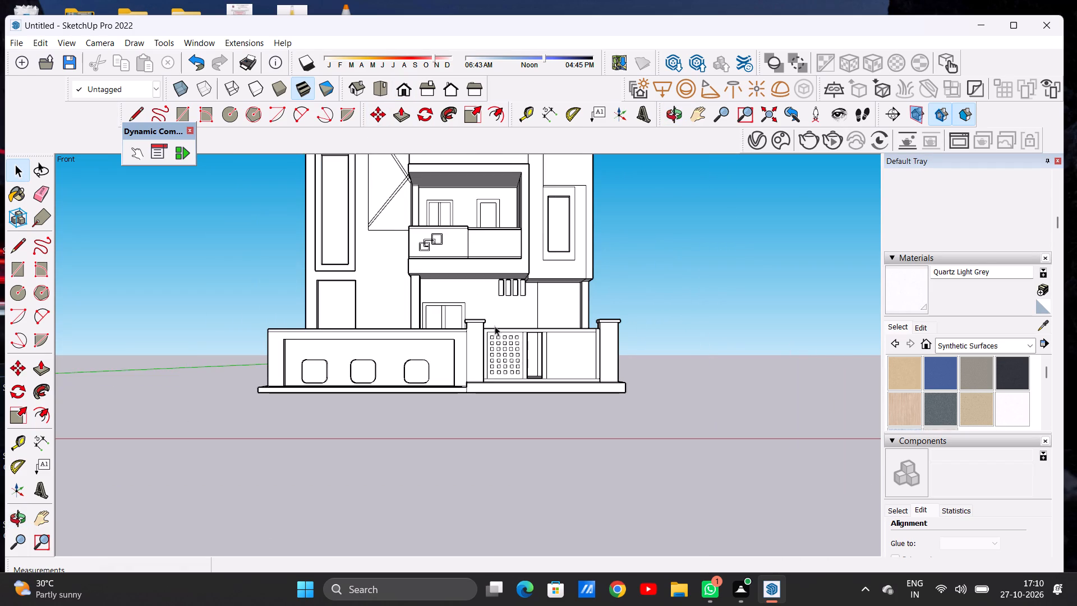
middle_click_drag(471, 356, 458, 469)
scroll(458, 469, "down", 2)
scroll(513, 437, "up", 1)
scroll(513, 437, "down", 1)
scroll(513, 437, "up", 3)
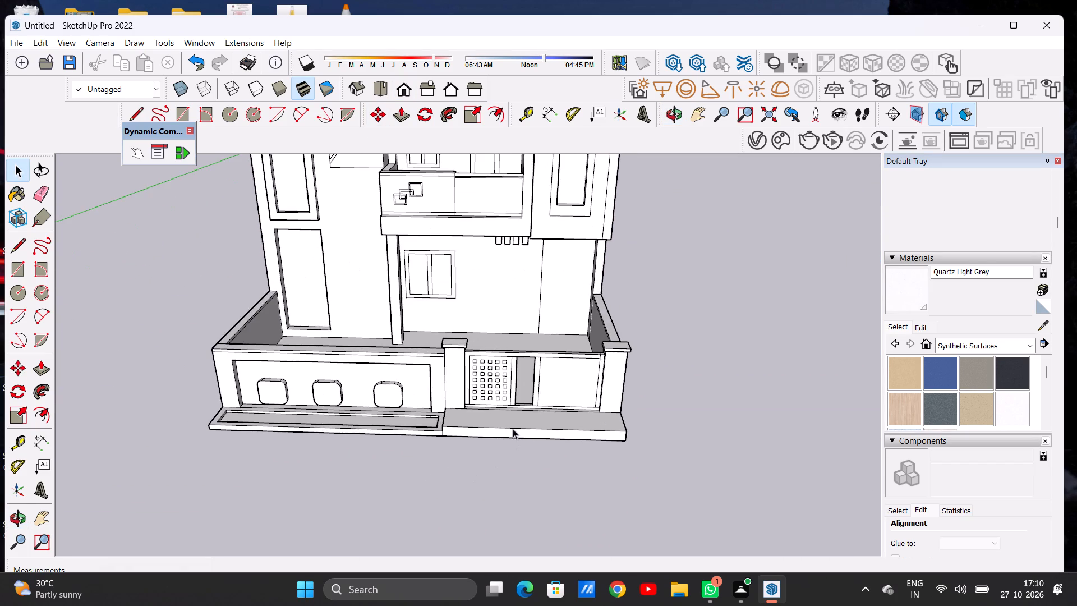
middle_click_drag(524, 406, 513, 453)
scroll(532, 451, "down", 7)
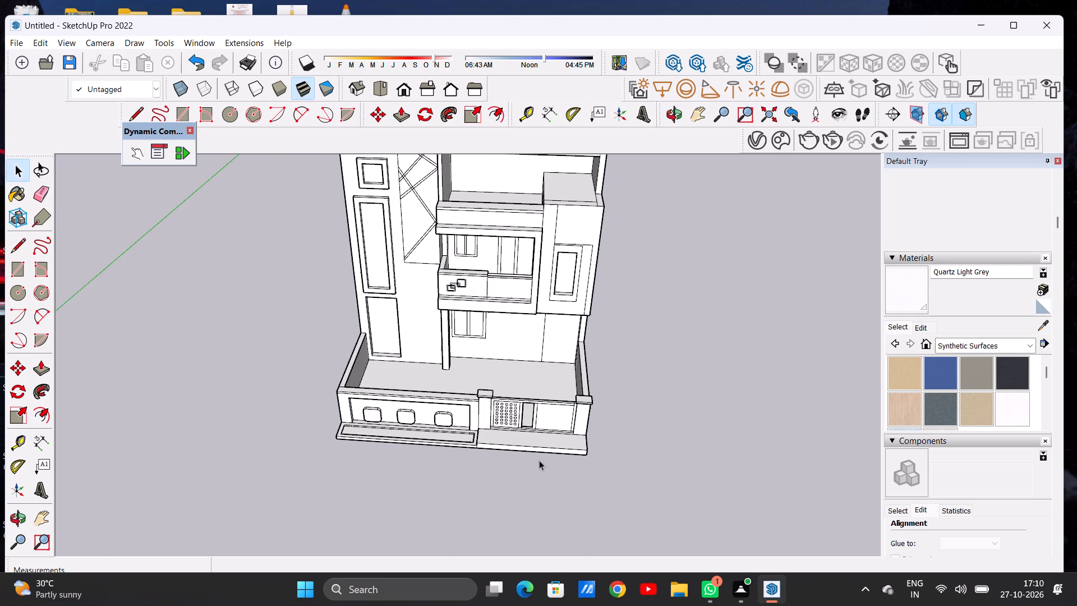
scroll(522, 458, "down", 4)
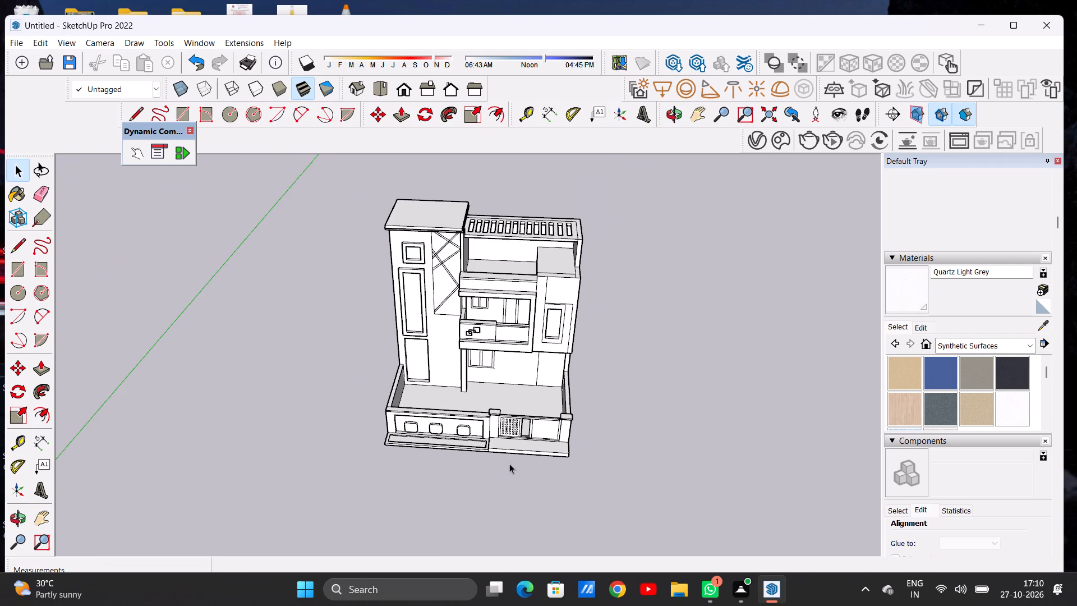
scroll(516, 436, "up", 7)
middle_click_drag(516, 449, 513, 340)
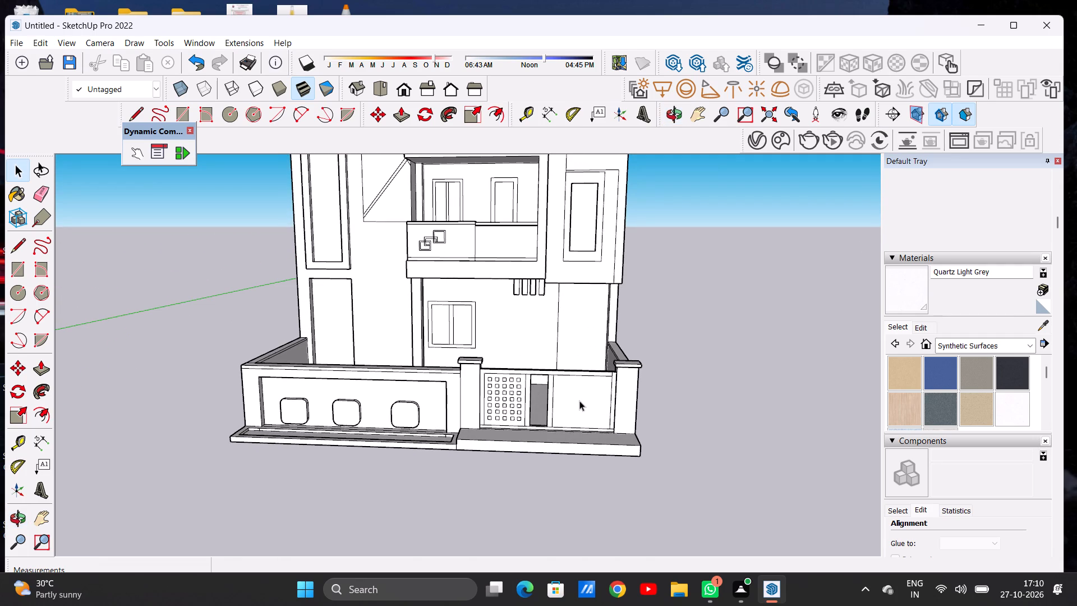
scroll(561, 448, "down", 8)
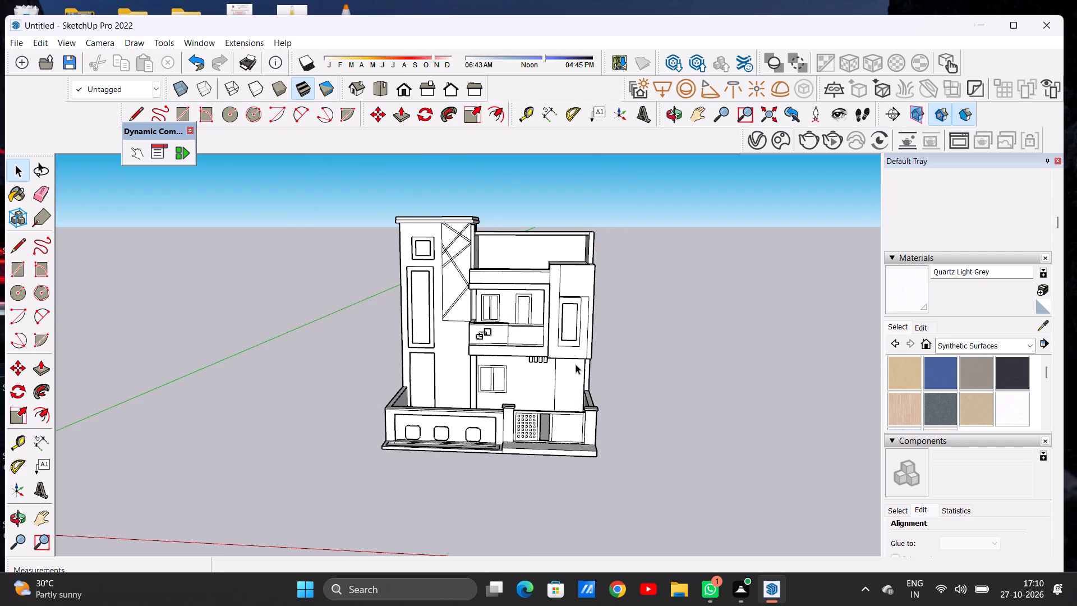
scroll(577, 357, "up", 4)
middle_click_drag(601, 383, 581, 359)
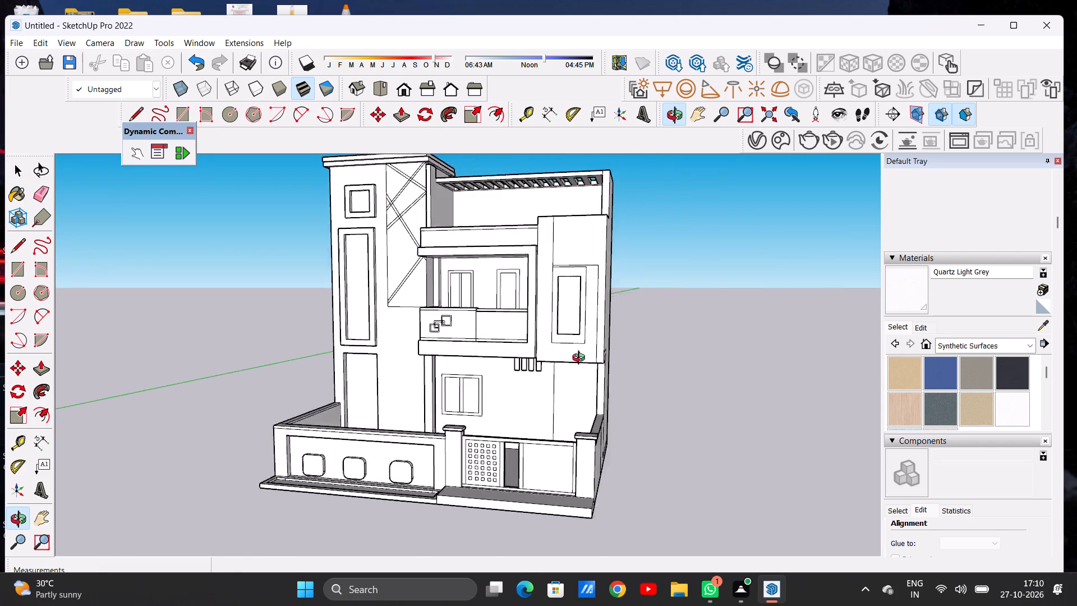
middle_click_drag(581, 359, 616, 364)
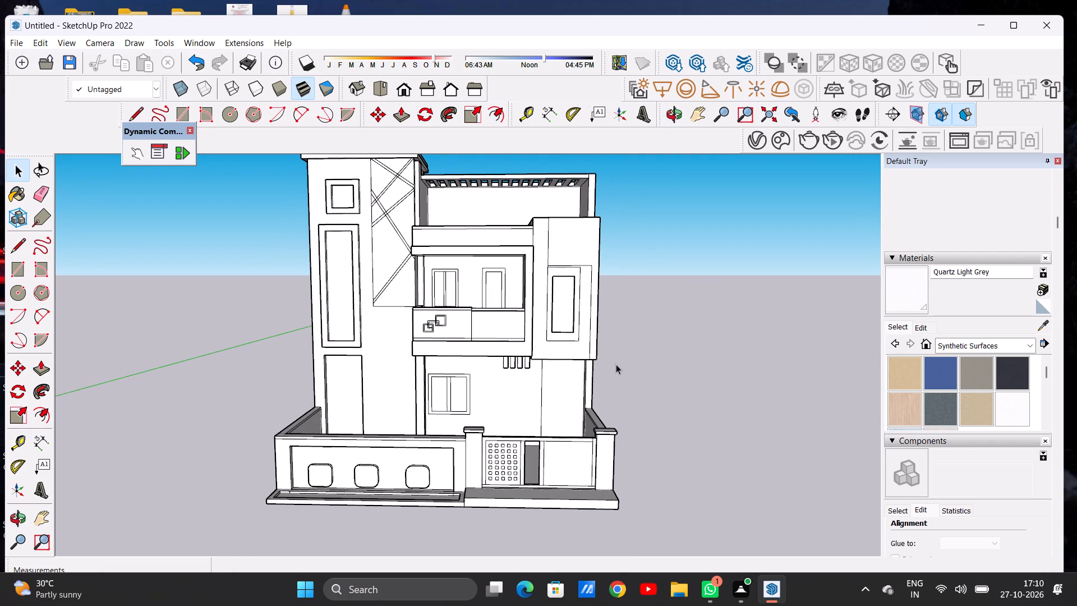
scroll(618, 379, "down", 8)
scroll(592, 329, "up", 10)
middle_click_drag(591, 364, 579, 348)
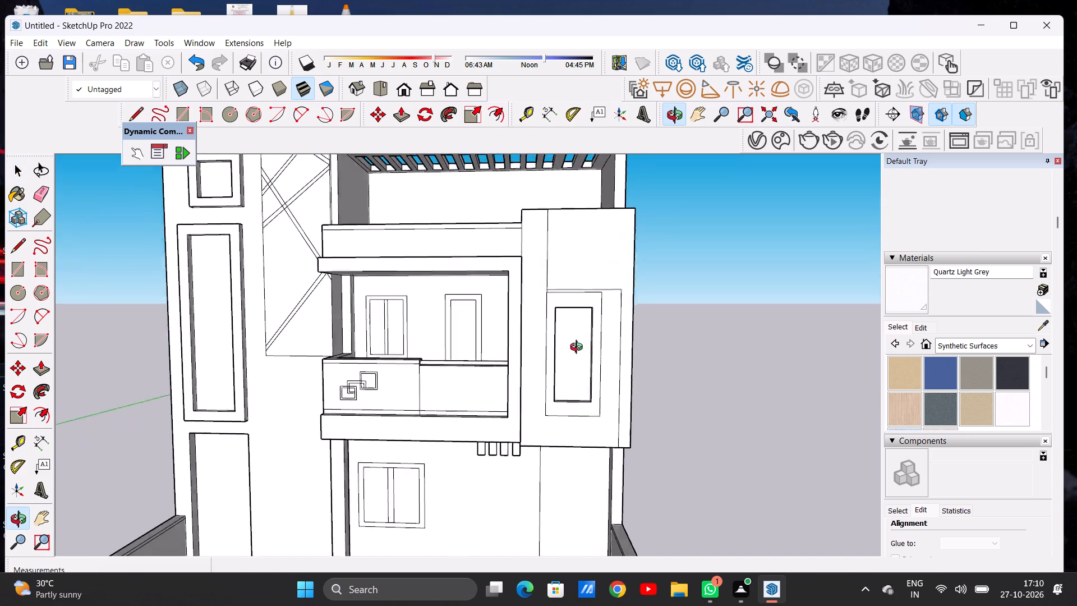
middle_click_drag(579, 348, 586, 341)
middle_click(586, 338)
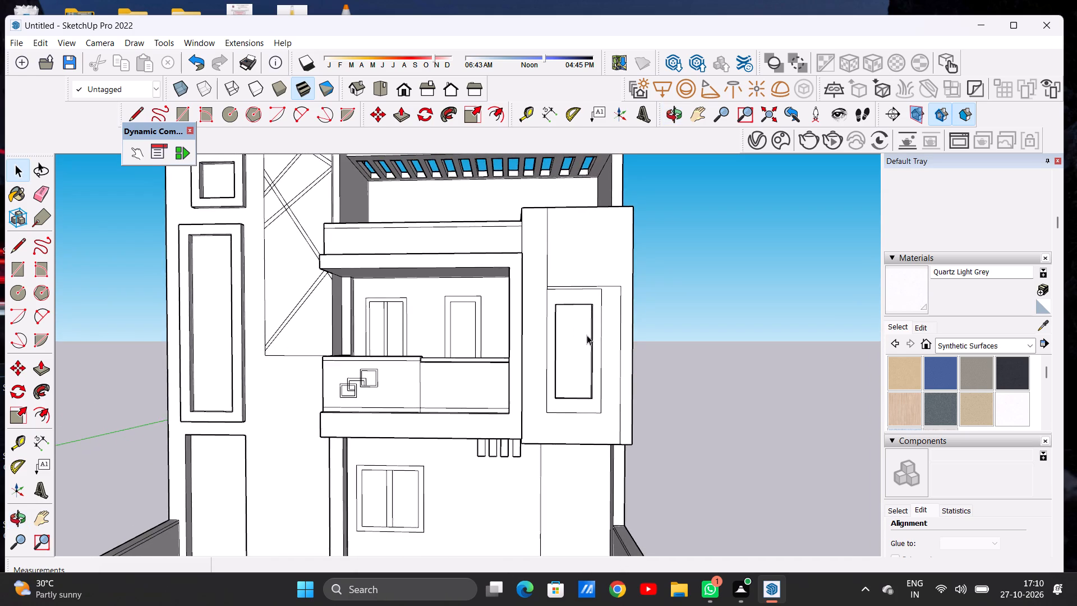
Examine the house front from the upper-floor panels and balcony down to the boundary wall, gate, raised platform and planter border.
scroll(584, 341, "up", 2)
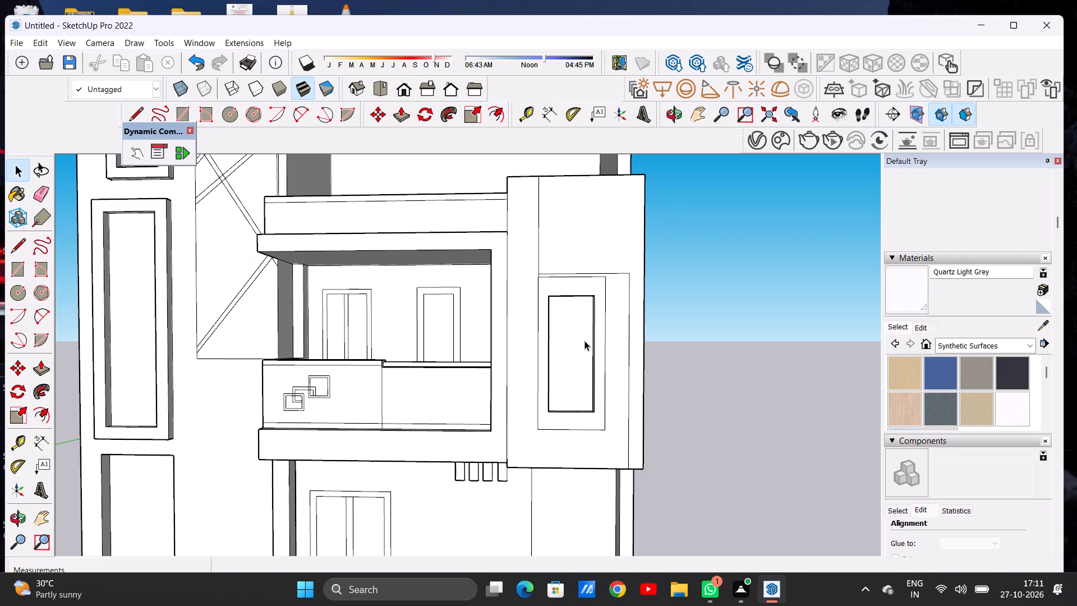
scroll(616, 341, "down", 20)
scroll(616, 341, "down", 20)
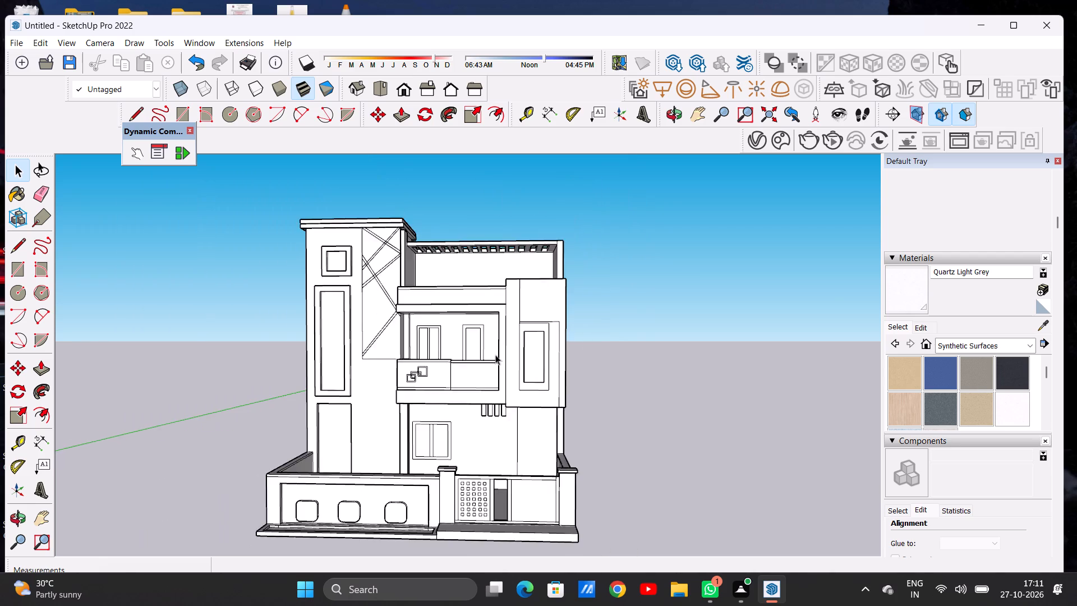
scroll(495, 355, "down", 4)
scroll(498, 427, "up", 15)
middle_click_drag(490, 398, 370, 431)
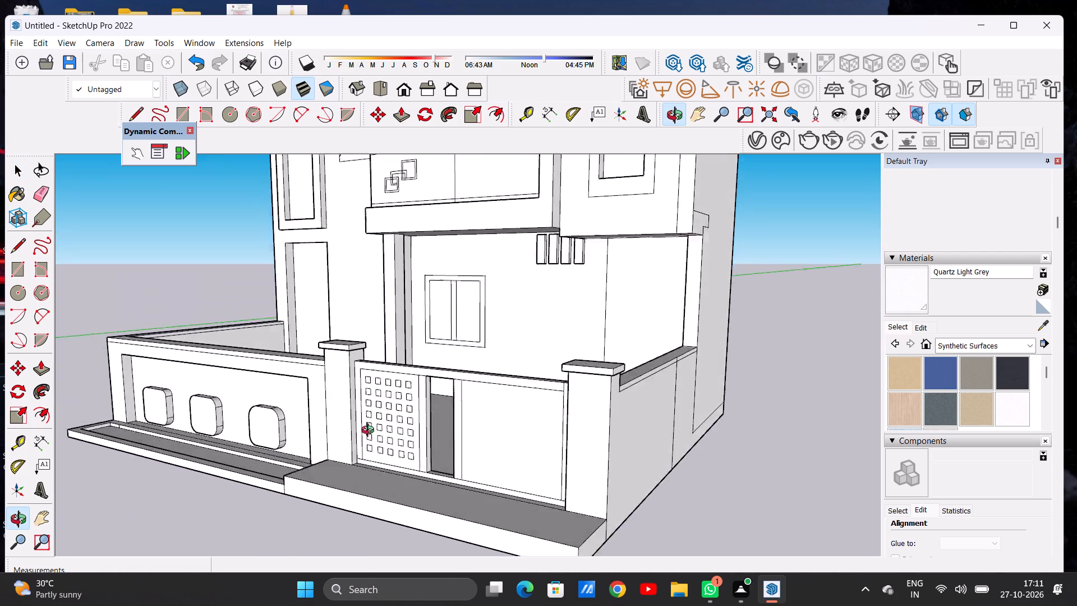
middle_click_drag(370, 431, 499, 432)
scroll(499, 432, "up", 1)
scroll(525, 434, "down", 2)
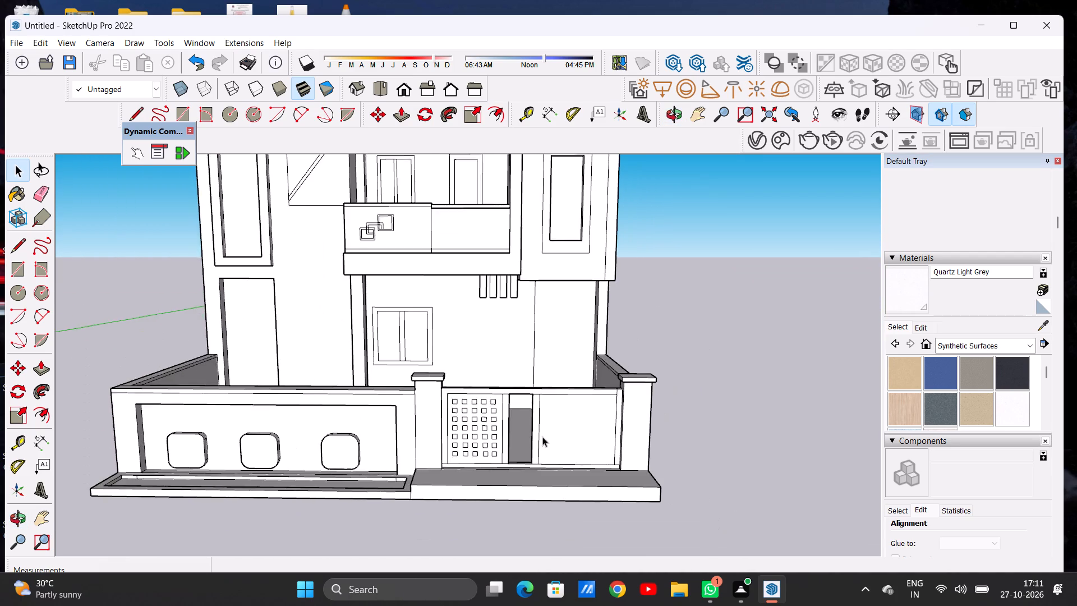
scroll(542, 437, "down", 9)
scroll(433, 449, "up", 8)
scroll(546, 408, "down", 6)
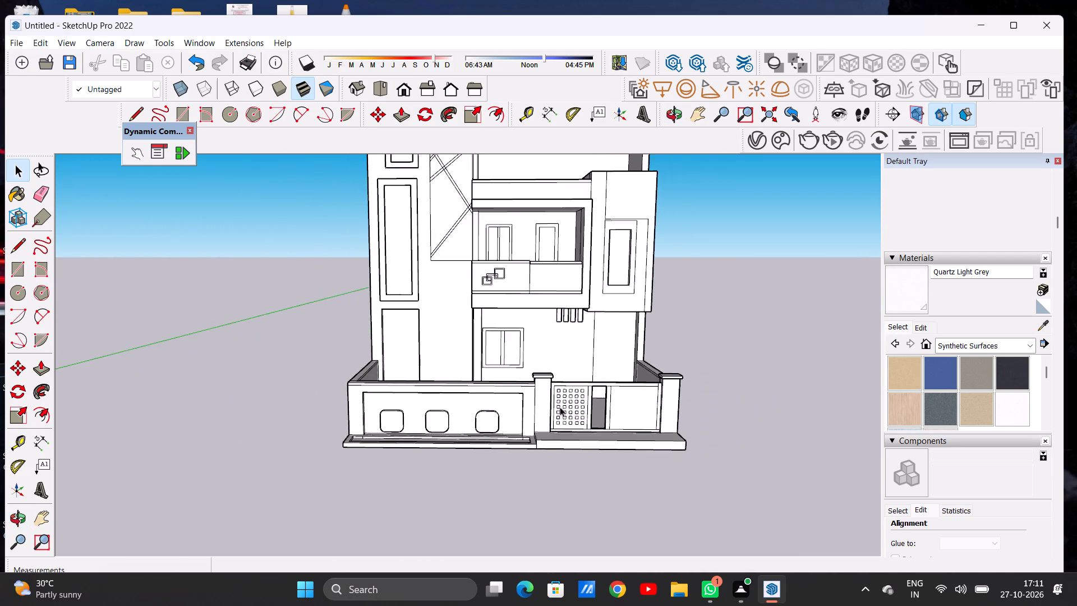
scroll(570, 411, "up", 9)
scroll(643, 413, "down", 1)
scroll(643, 413, "up", 1)
middle_click_drag(663, 421, 646, 397)
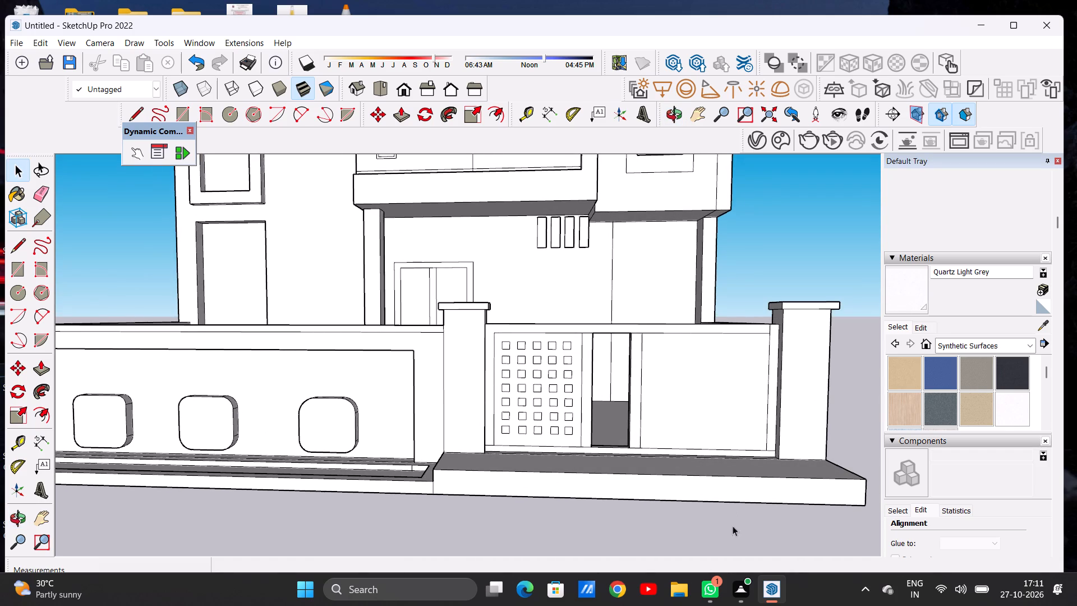